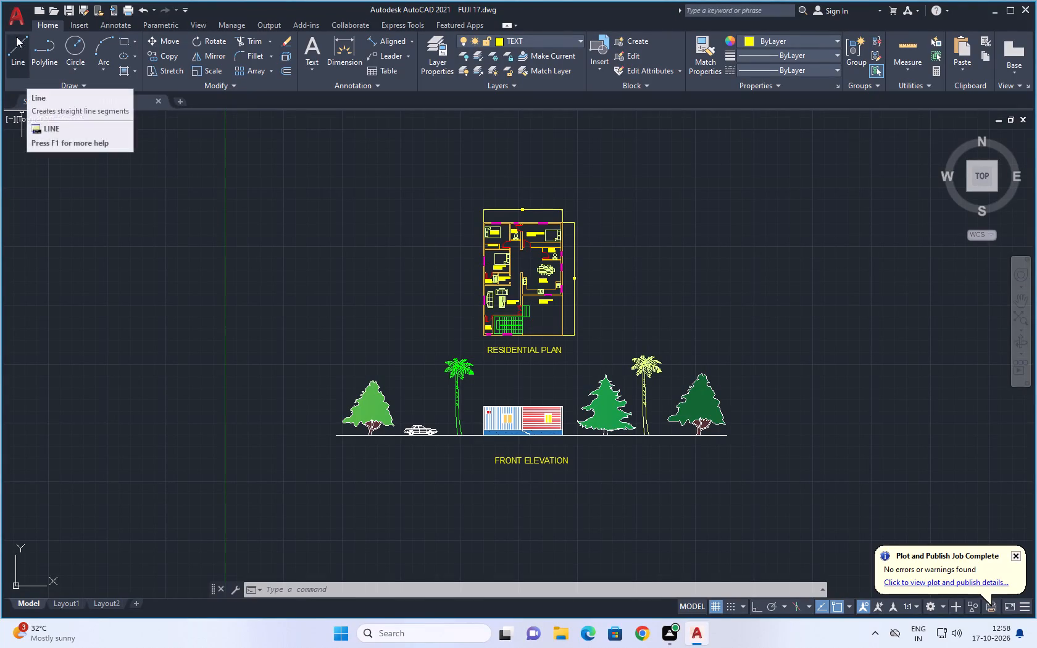
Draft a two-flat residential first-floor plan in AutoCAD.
Create a new drawing from the acad.dwt template.
left_click(14, 20)
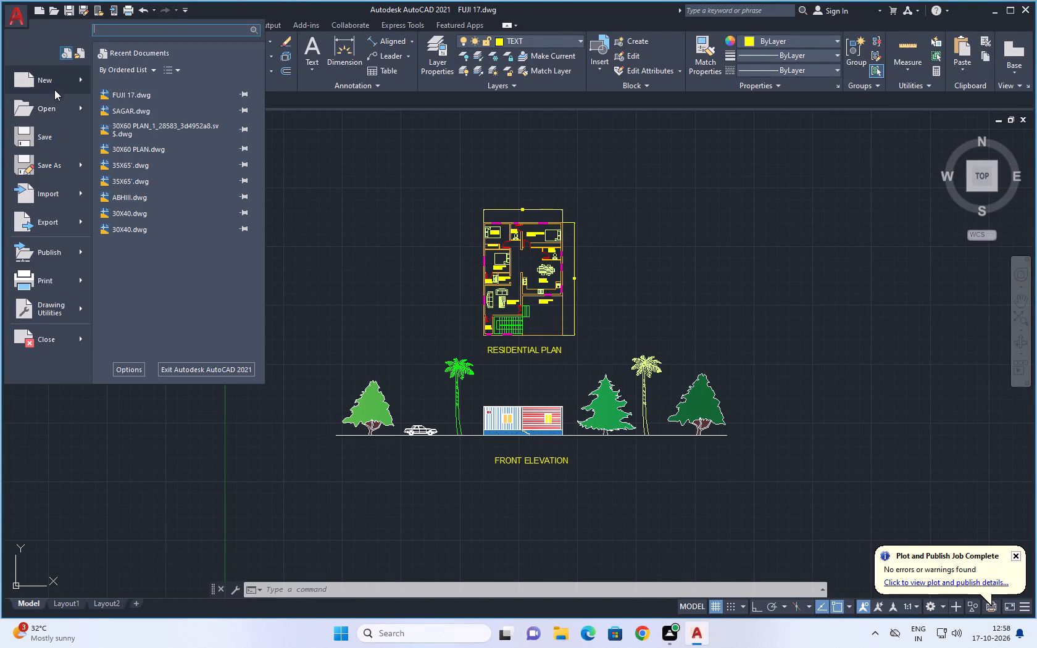
left_click(59, 85)
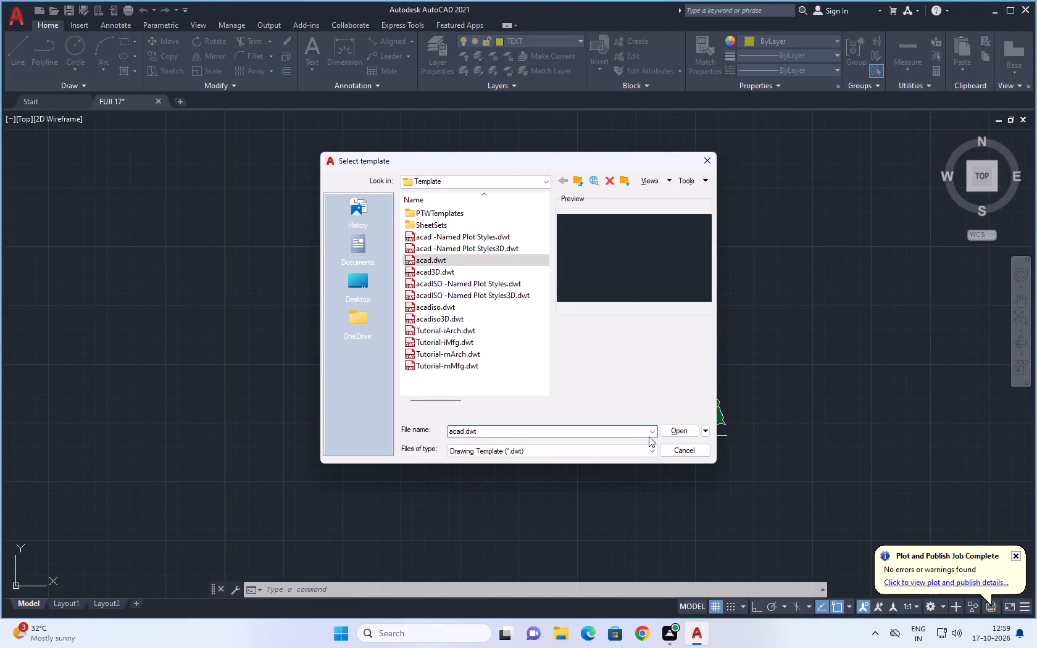
left_click(673, 430)
Close the FUJI 17 drawing without saving its changes.
scroll(591, 355, "down", 2)
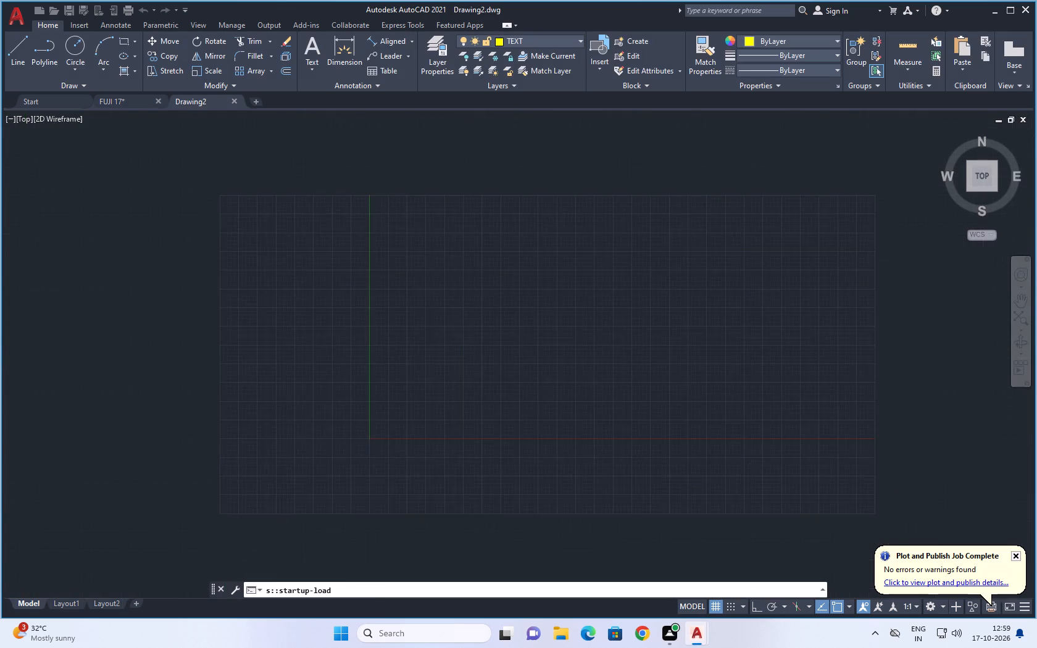
middle_click_drag(583, 319, 451, 420)
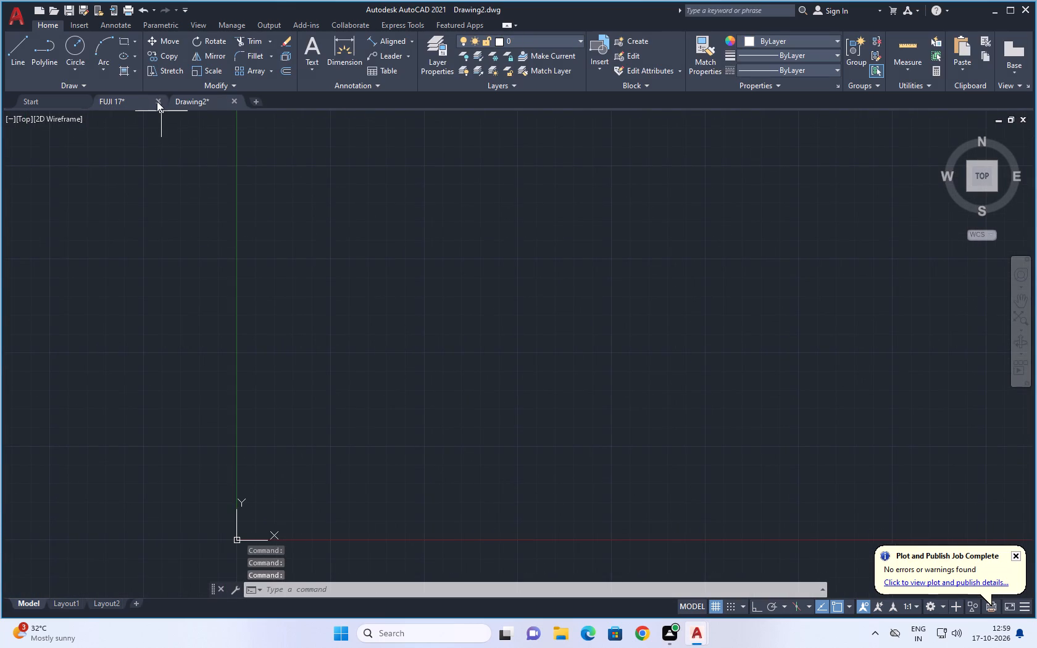
left_click(156, 100)
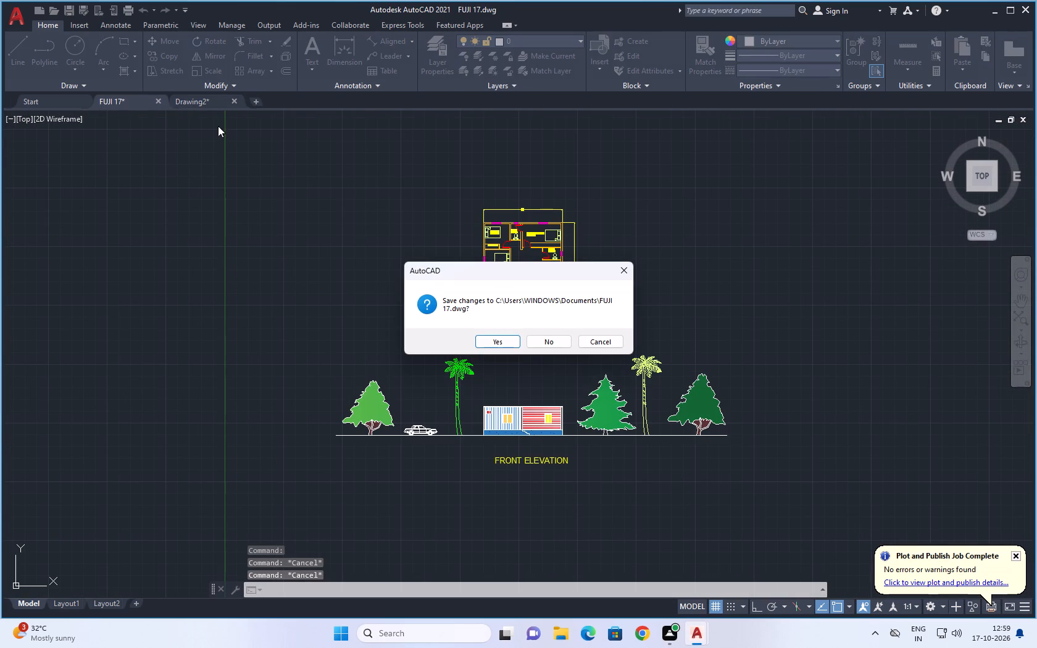
left_click(544, 341)
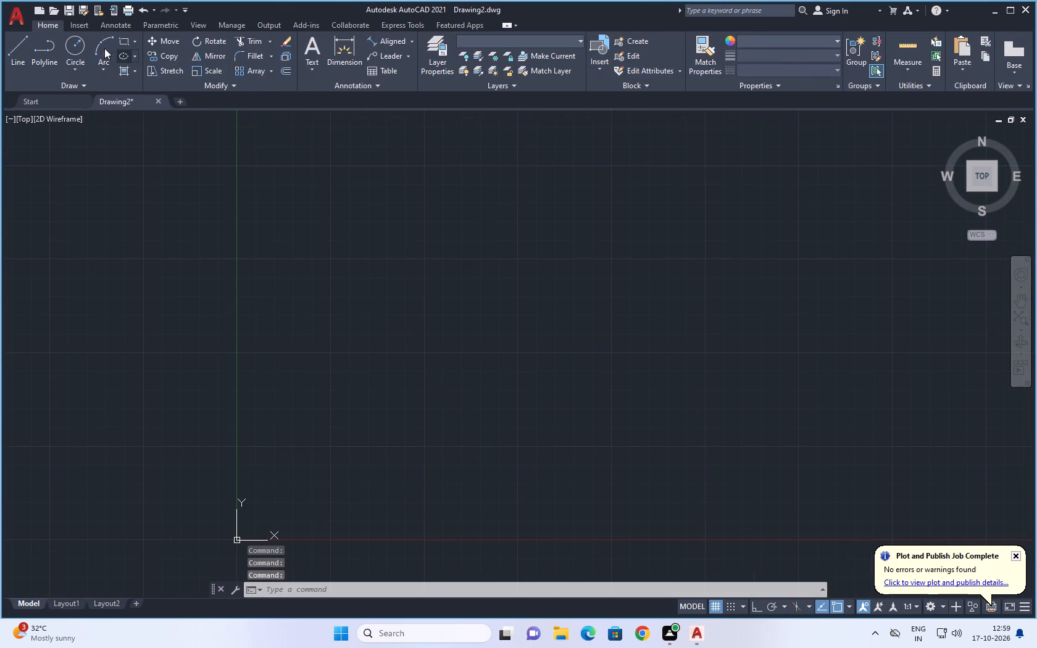
Set the drawing's length units to Engineering with 0'-0.00" precision.
scroll(413, 283, "down", 1)
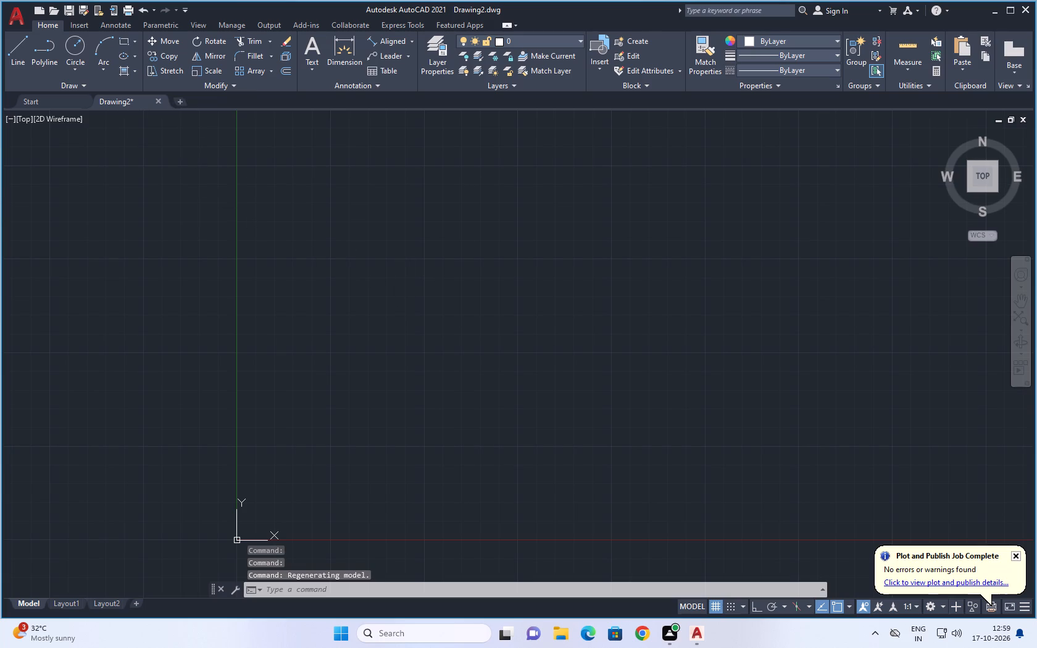
scroll(459, 302, "down", 1)
middle_click_drag(528, 246, 277, 394)
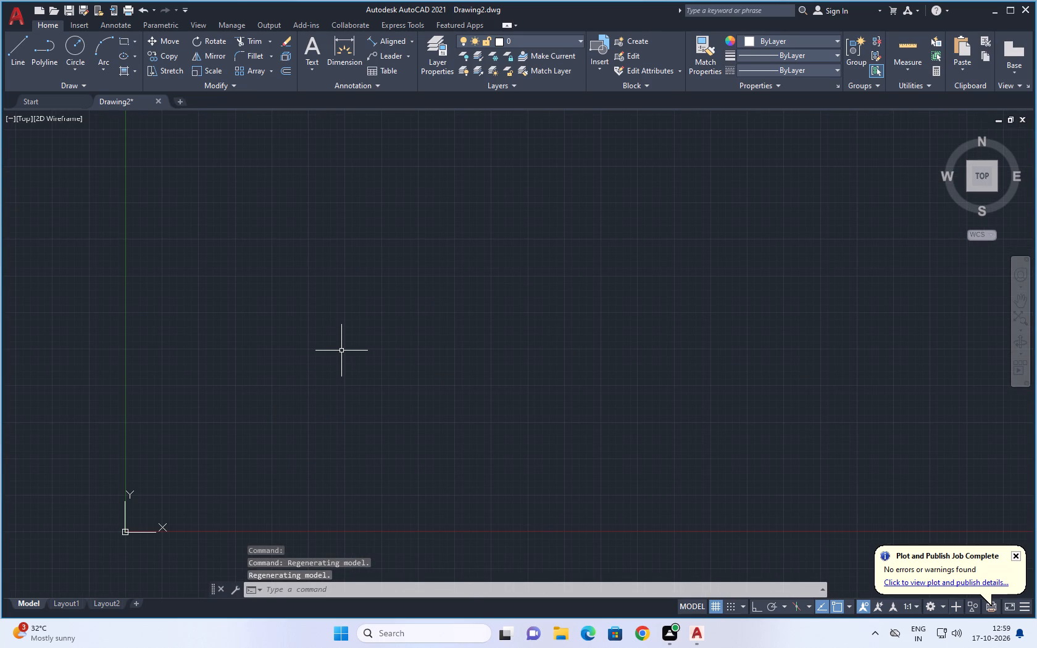
type("UN")
key("space")
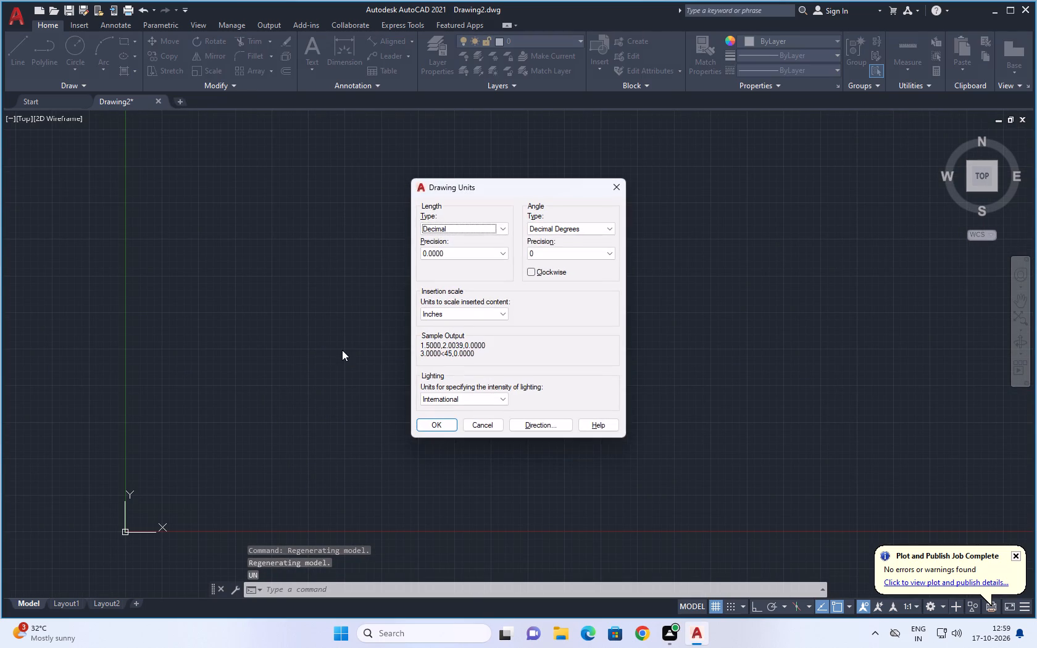
left_click(505, 233)
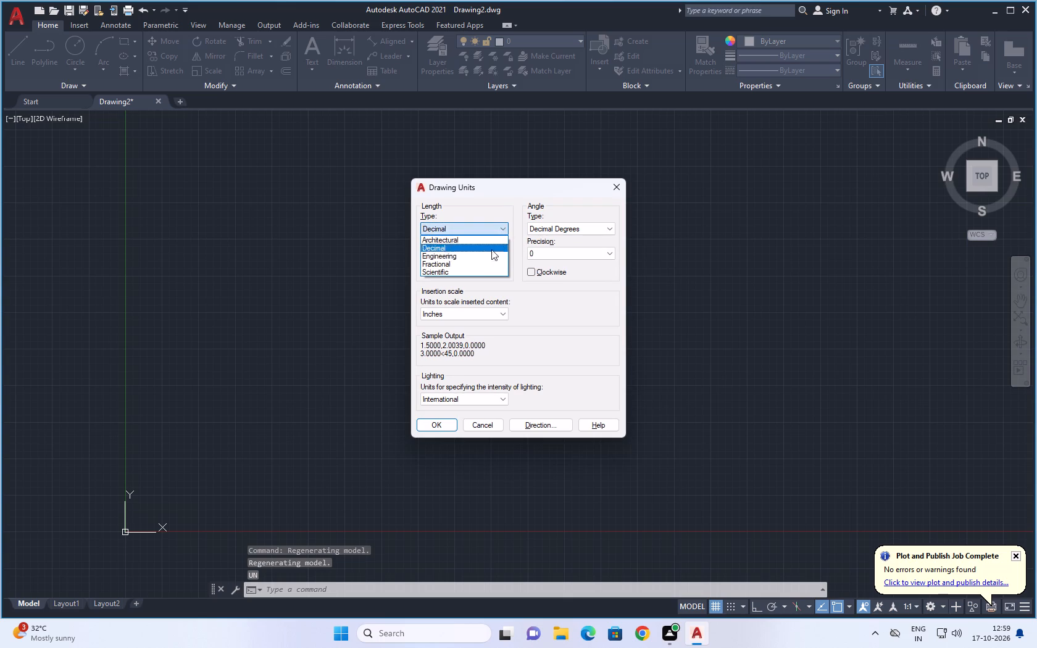
left_click(477, 255)
left_click(481, 251)
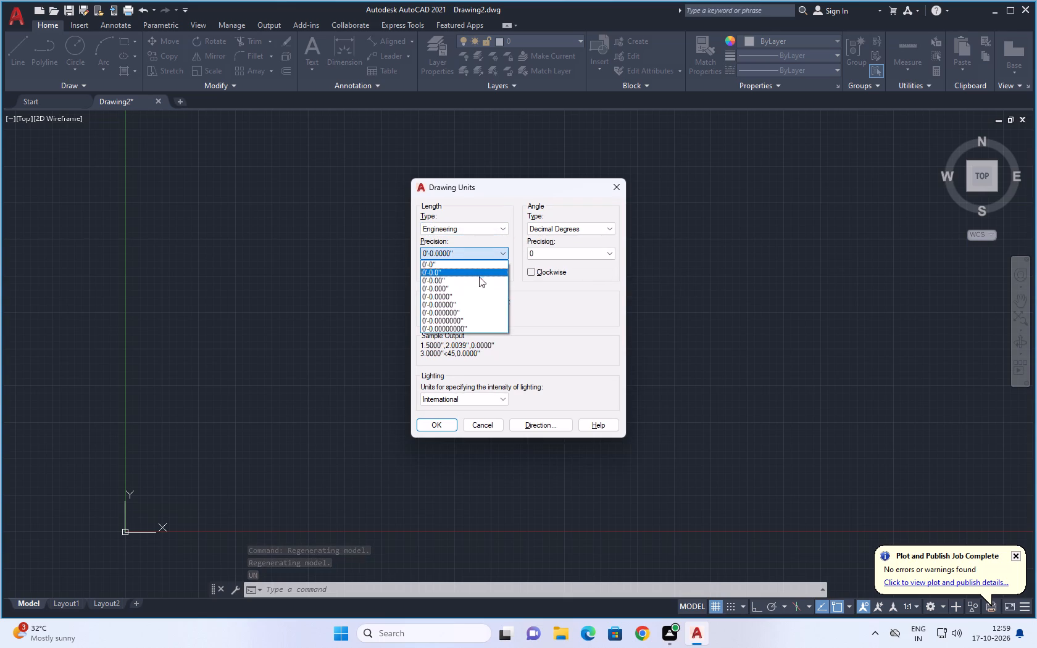
left_click(478, 281)
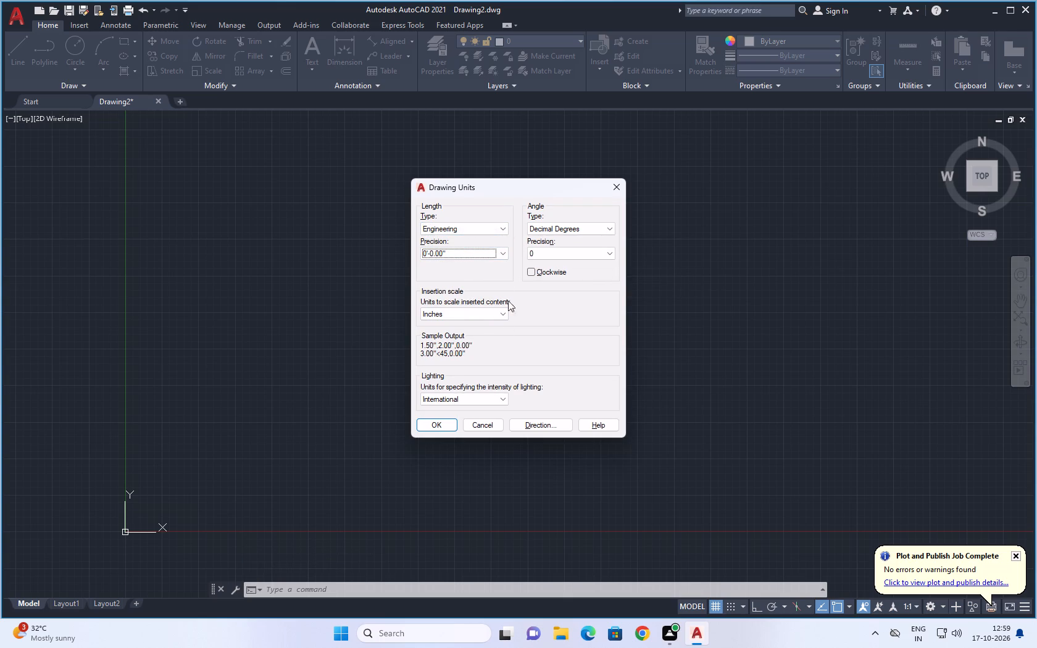
left_click(444, 424)
Modify the Standard dimension style so its primary linear units use Engineering format with 0'-0.00" precision.
scroll(504, 272, "down", 1)
middle_click_drag(558, 260, 556, 260)
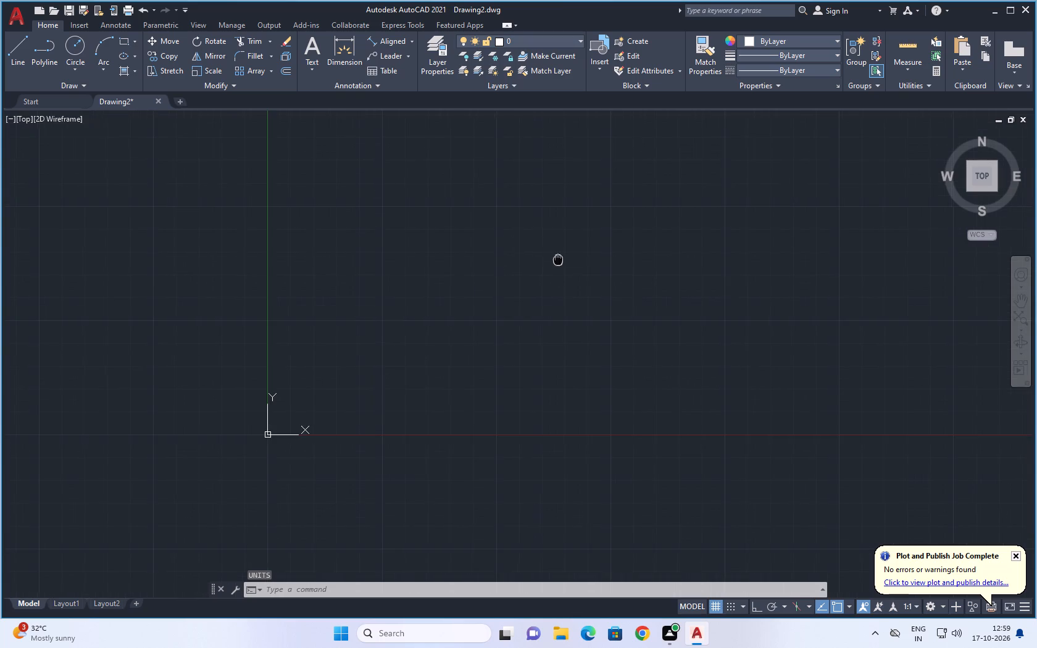
middle_click_drag(556, 260, 487, 341)
scroll(491, 309, "up", 1)
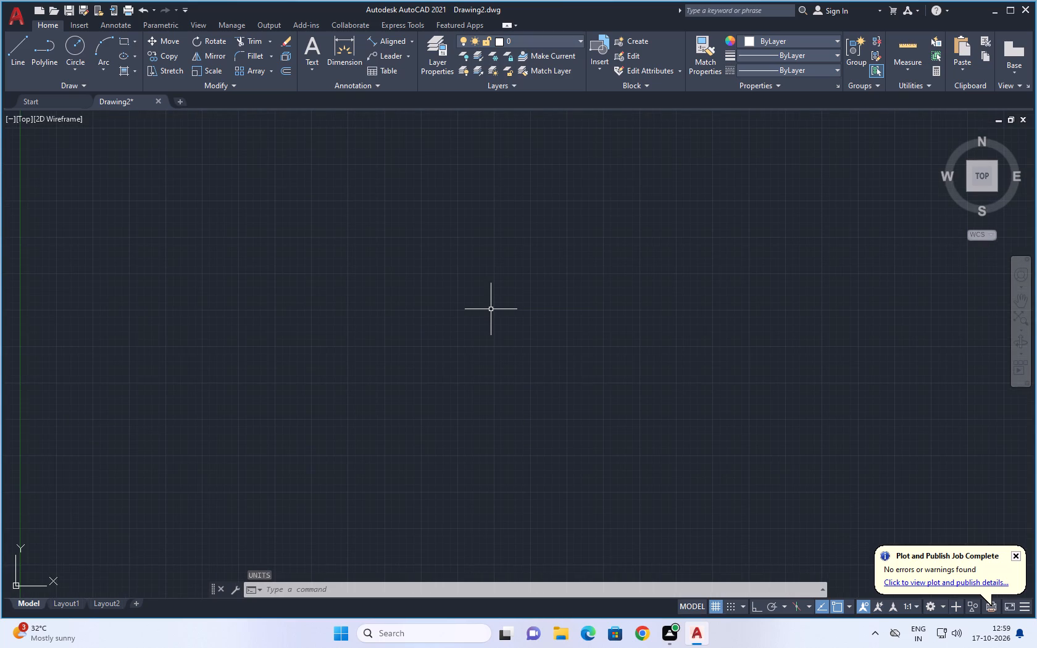
type("D")
key("space")
left_click(634, 286)
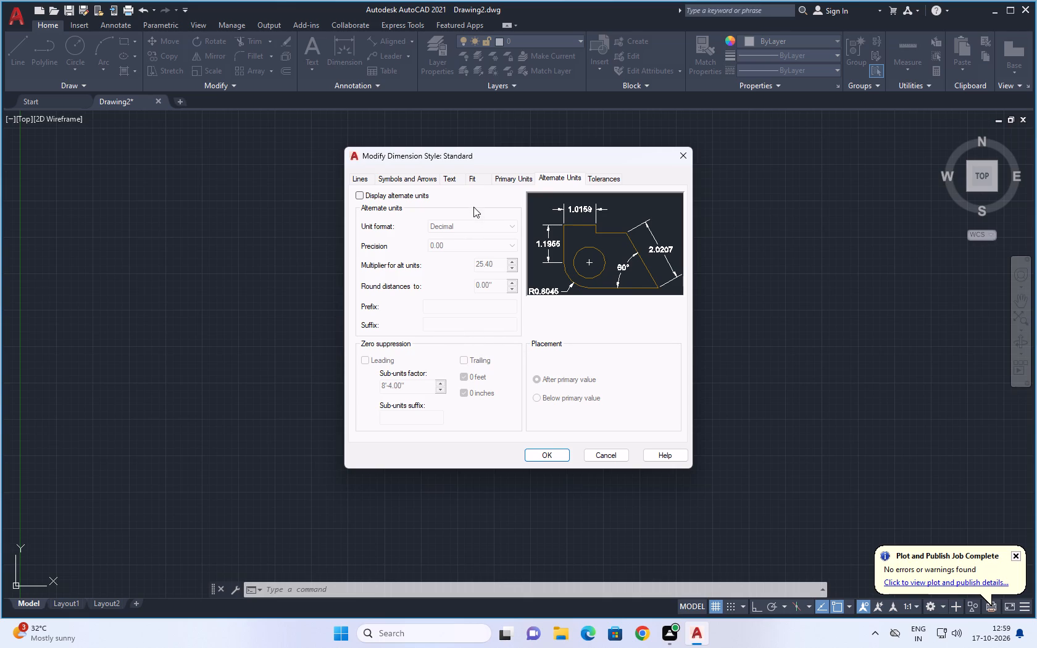
left_click(429, 180)
left_click(512, 178)
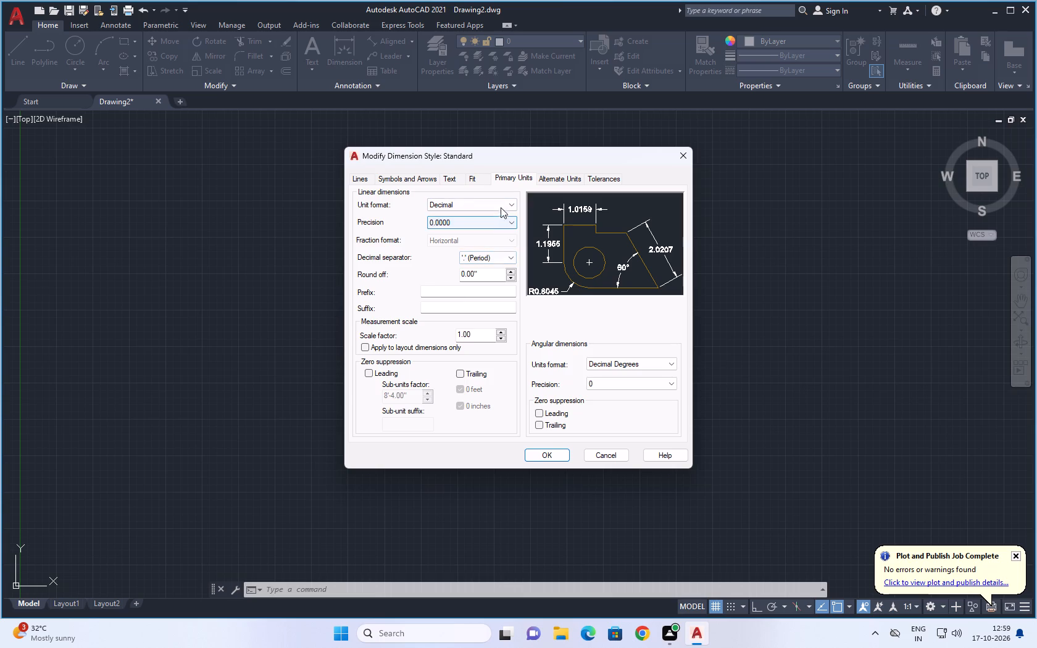
left_click(500, 205)
left_click(484, 231)
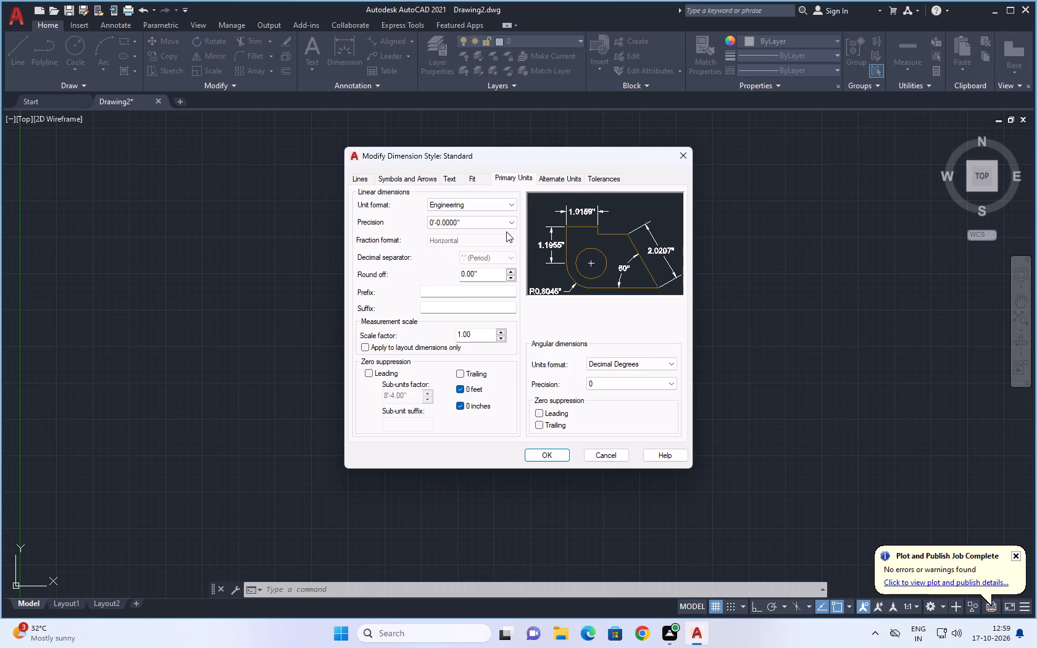
left_click(496, 222)
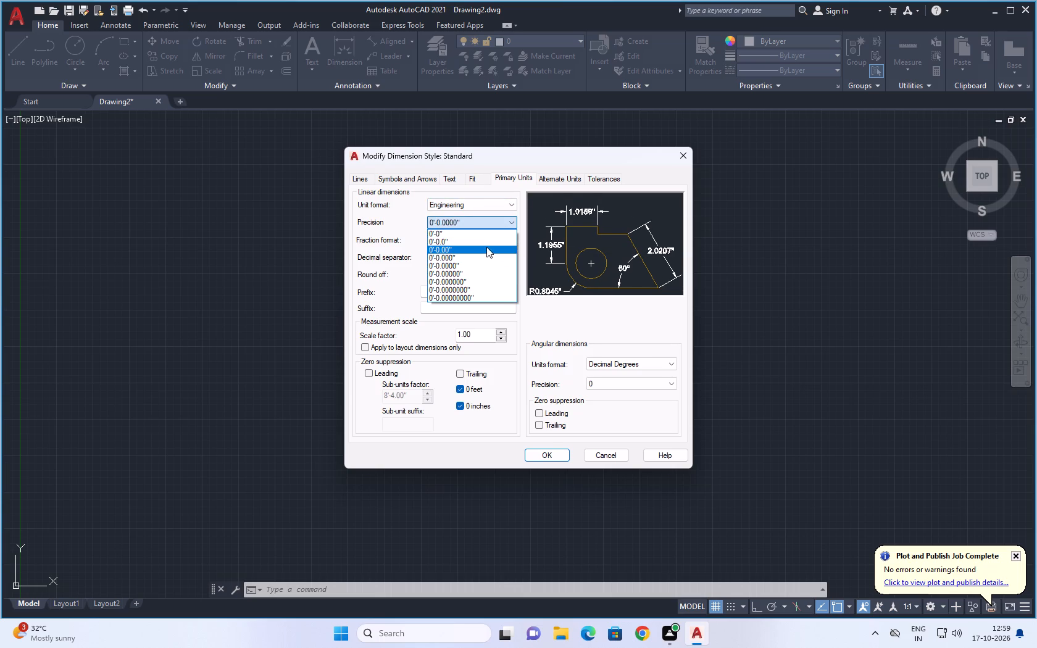
left_click(486, 247)
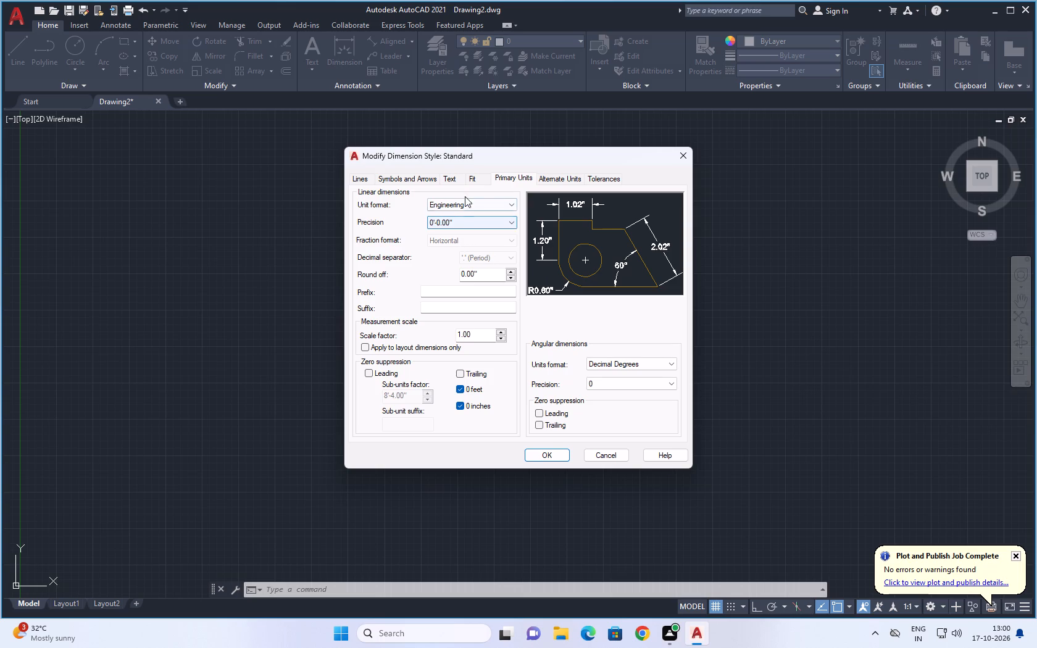
left_click(513, 178)
left_click(528, 175)
left_click(502, 217)
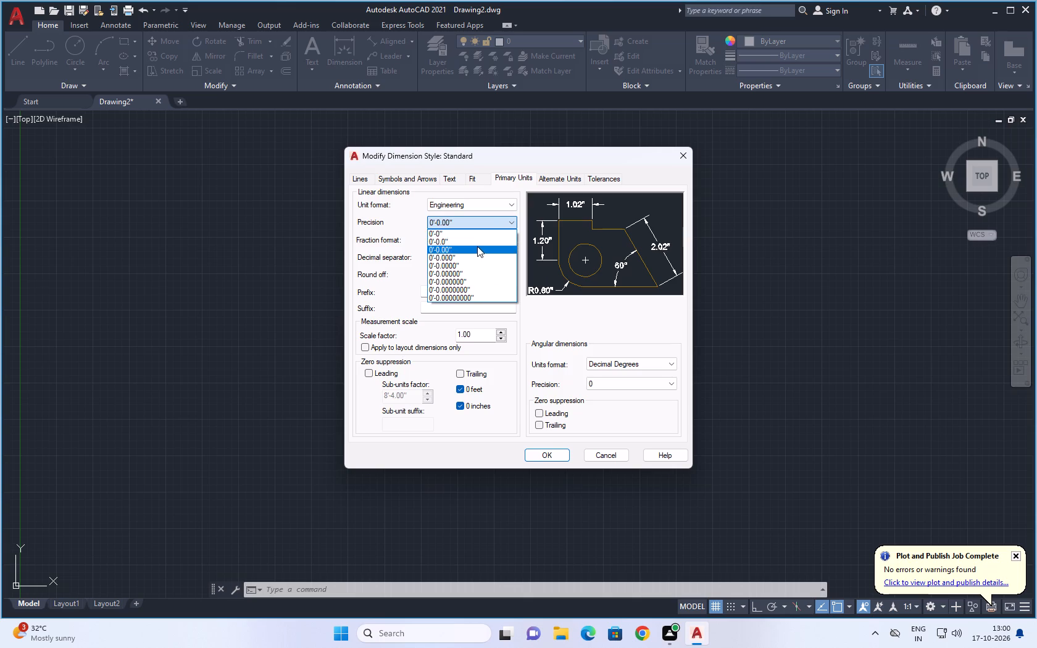
left_click(477, 246)
Set the Standard dimension style's arrow size to 2.5".
left_click(449, 176)
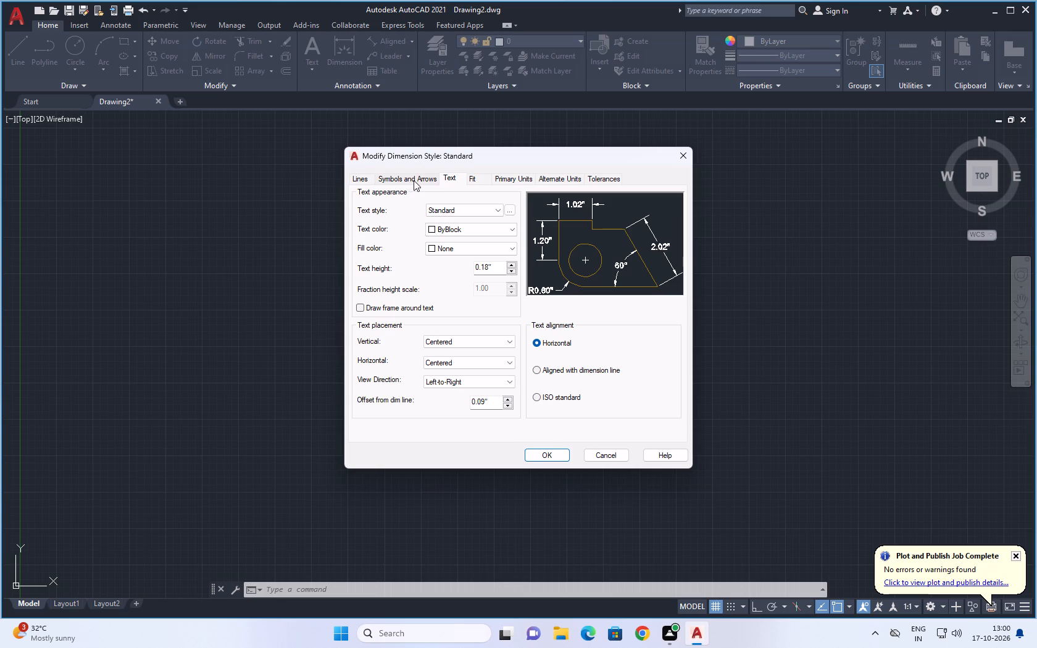
left_click(415, 178)
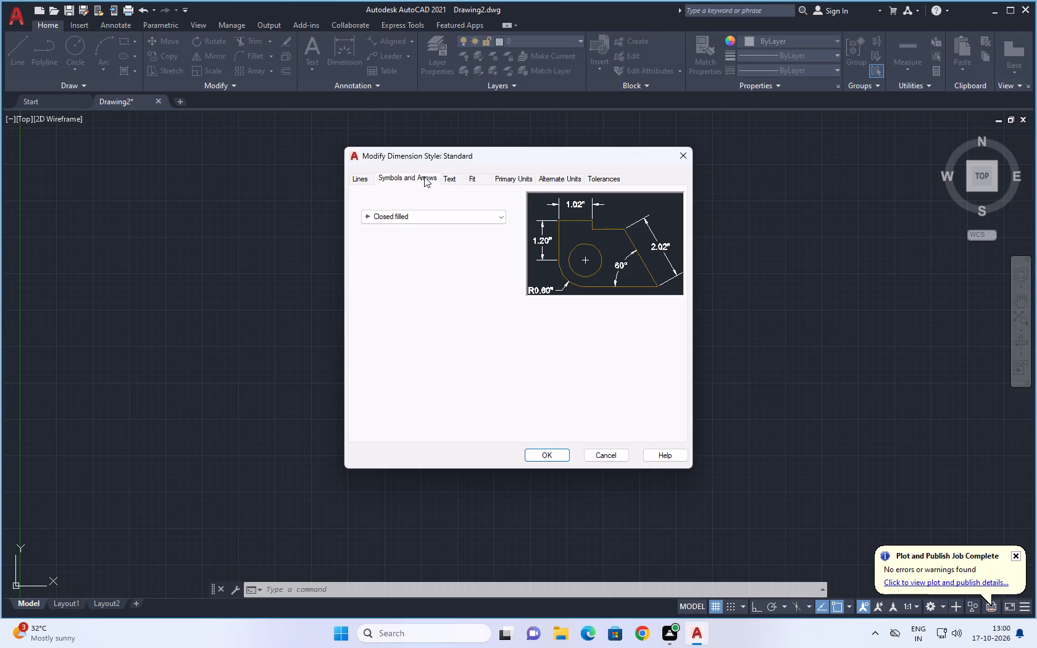
left_click(424, 177)
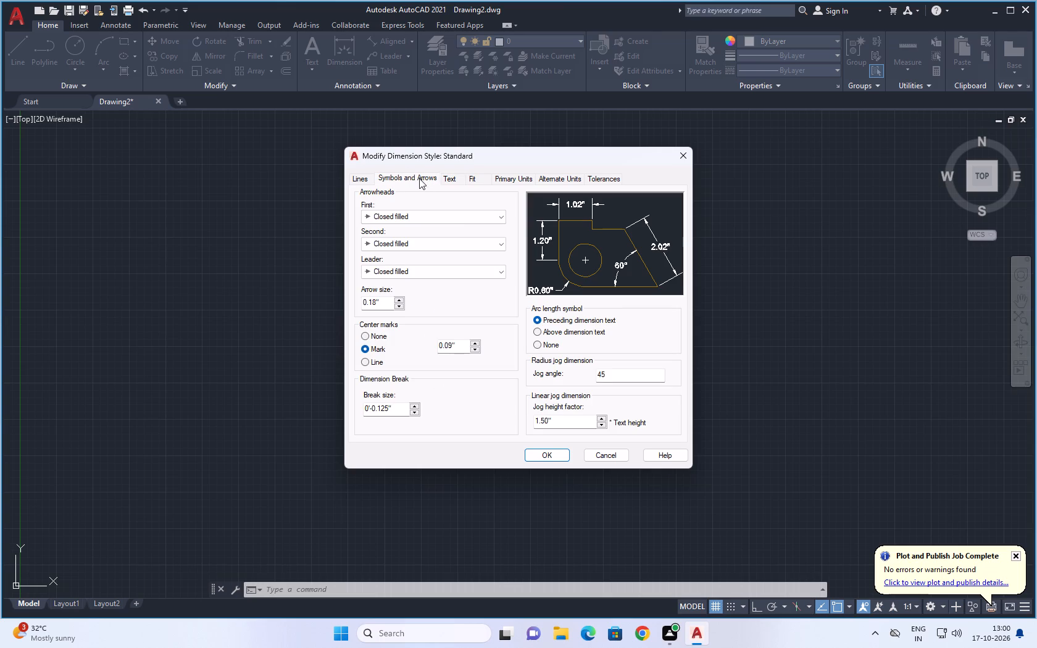
left_click_drag(385, 301, 354, 310)
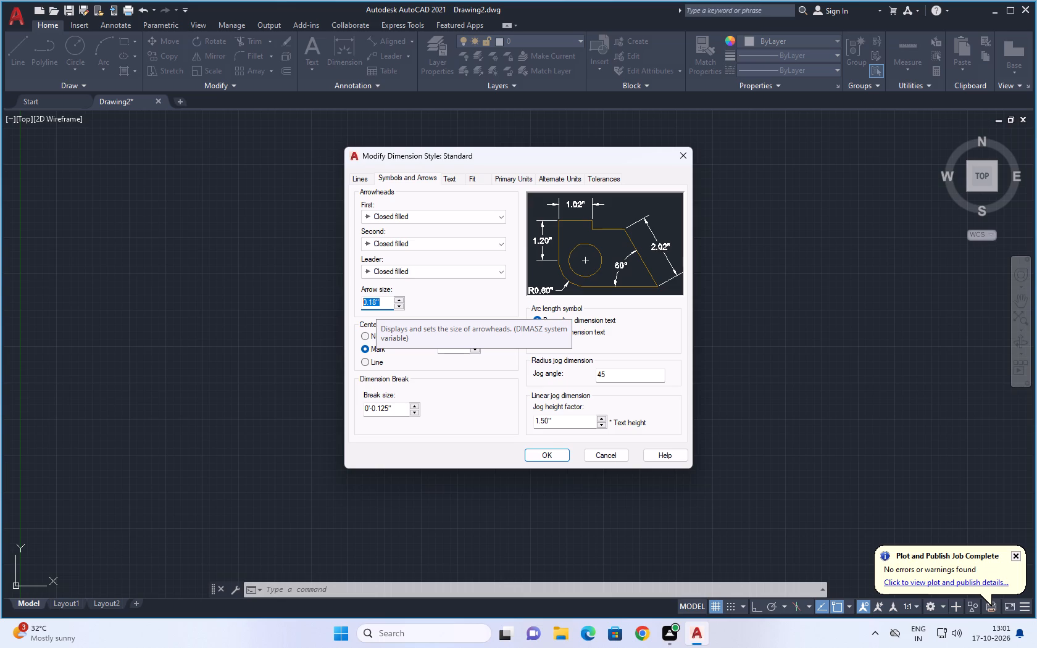
type("2.5")
key("Return")
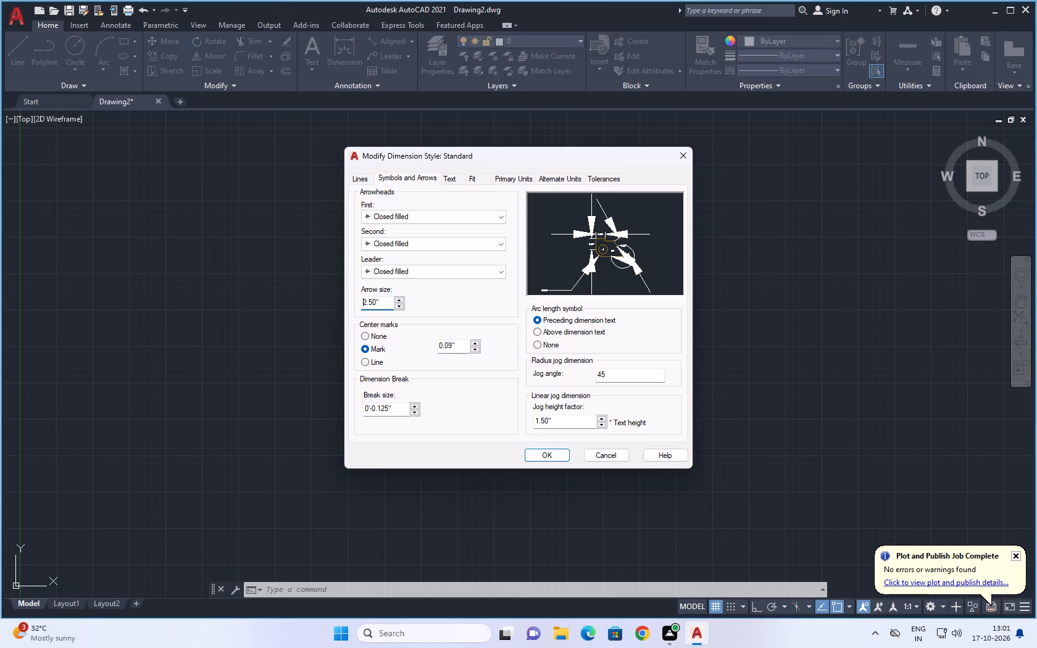
Set the Standard dimension style's text height to 2.5".
left_click(519, 175)
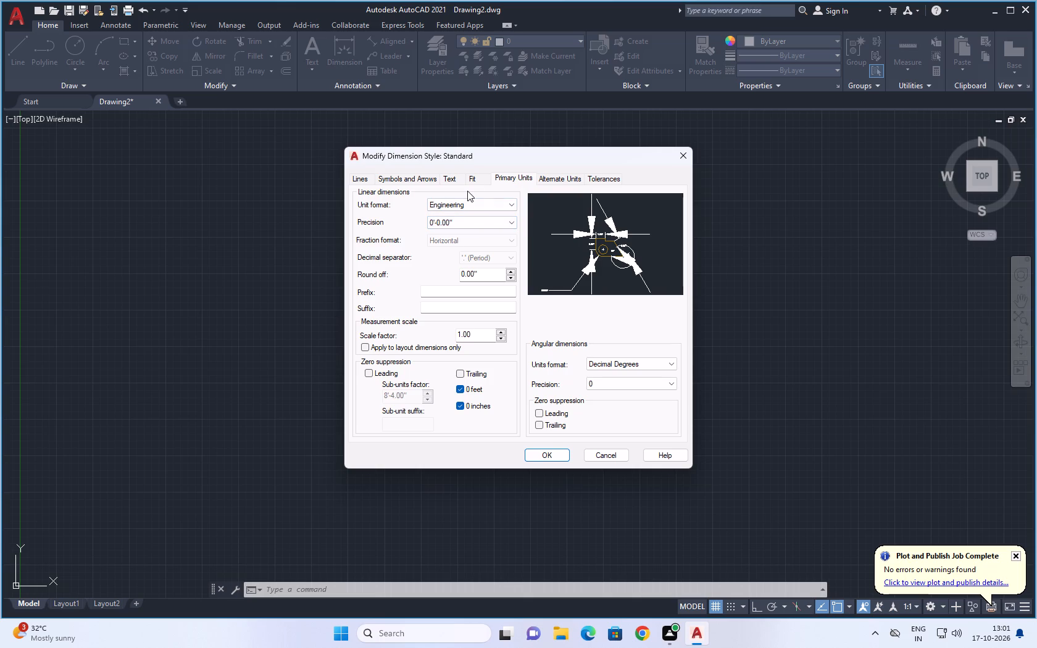
left_click(554, 180)
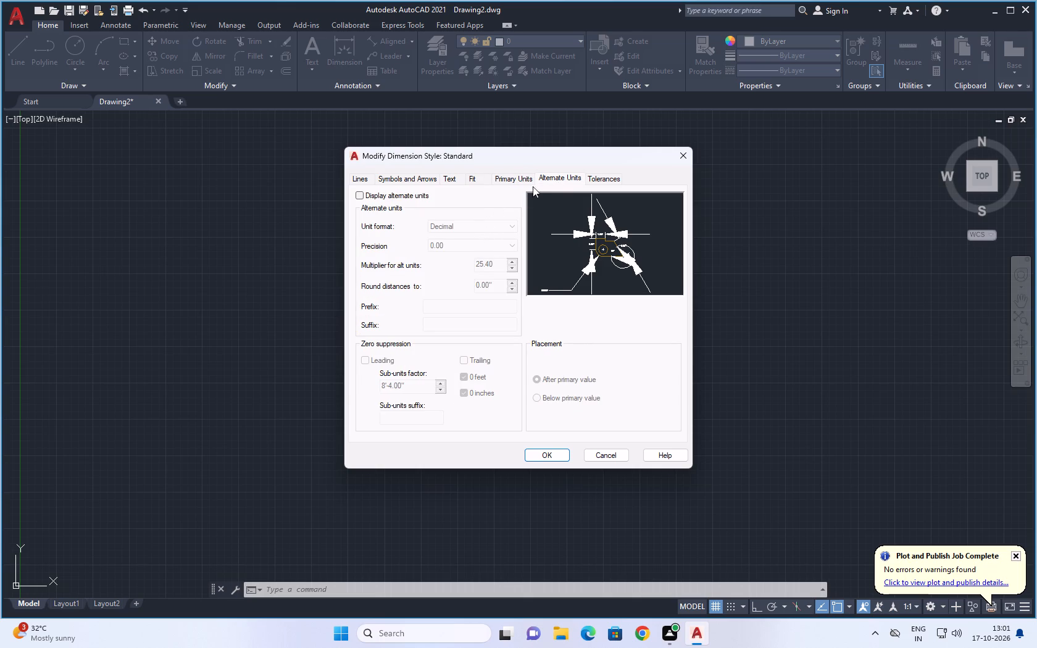
left_click(399, 177)
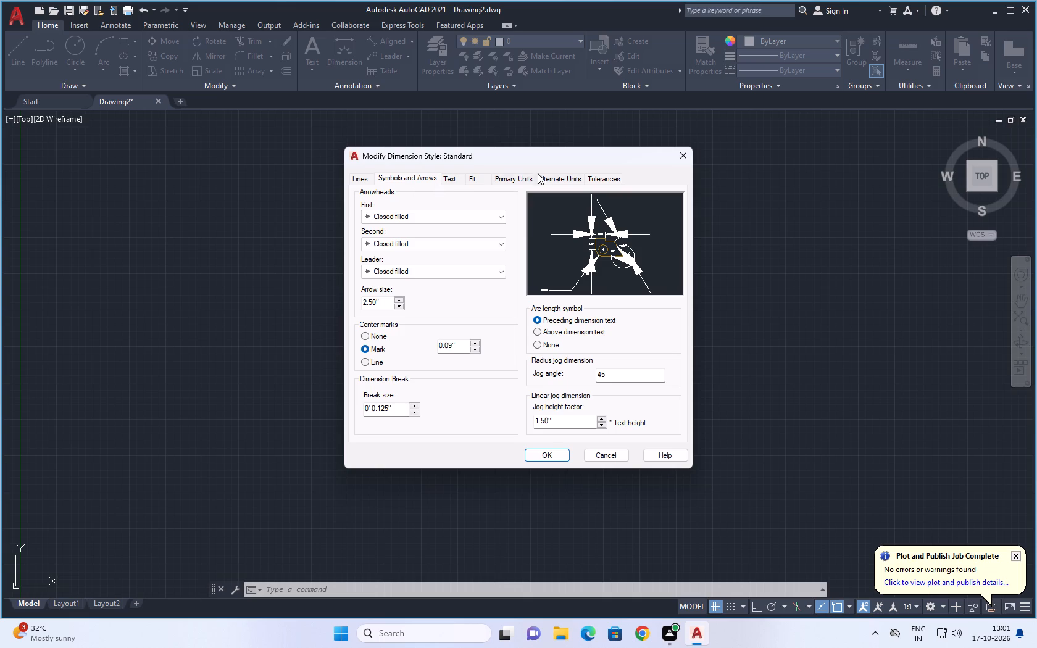
left_click(420, 176)
left_click(449, 175)
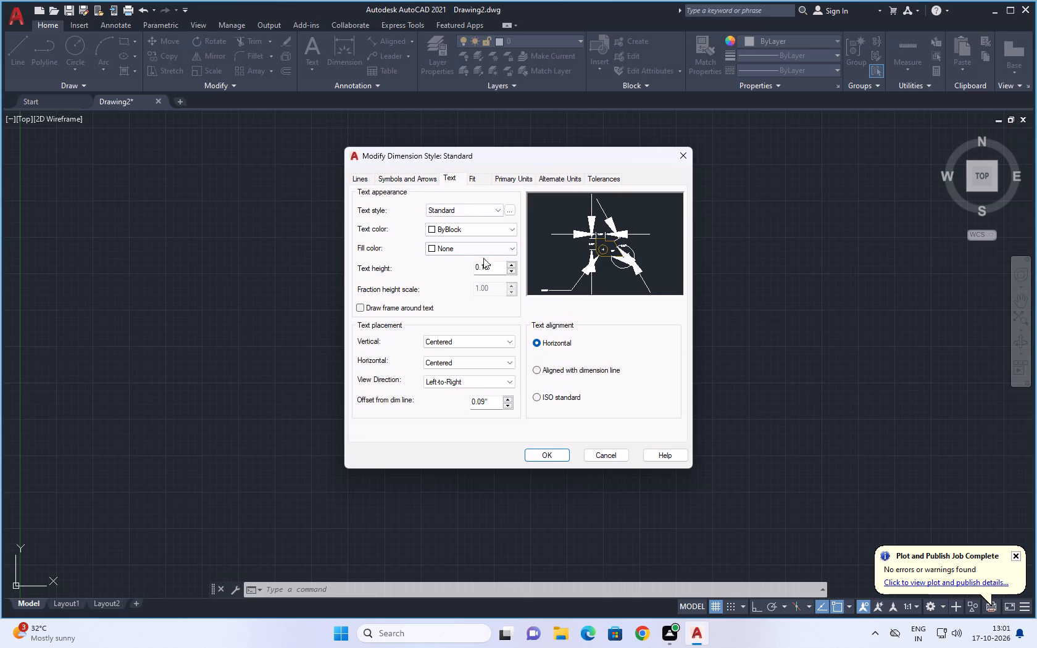
left_click_drag(496, 268, 474, 274)
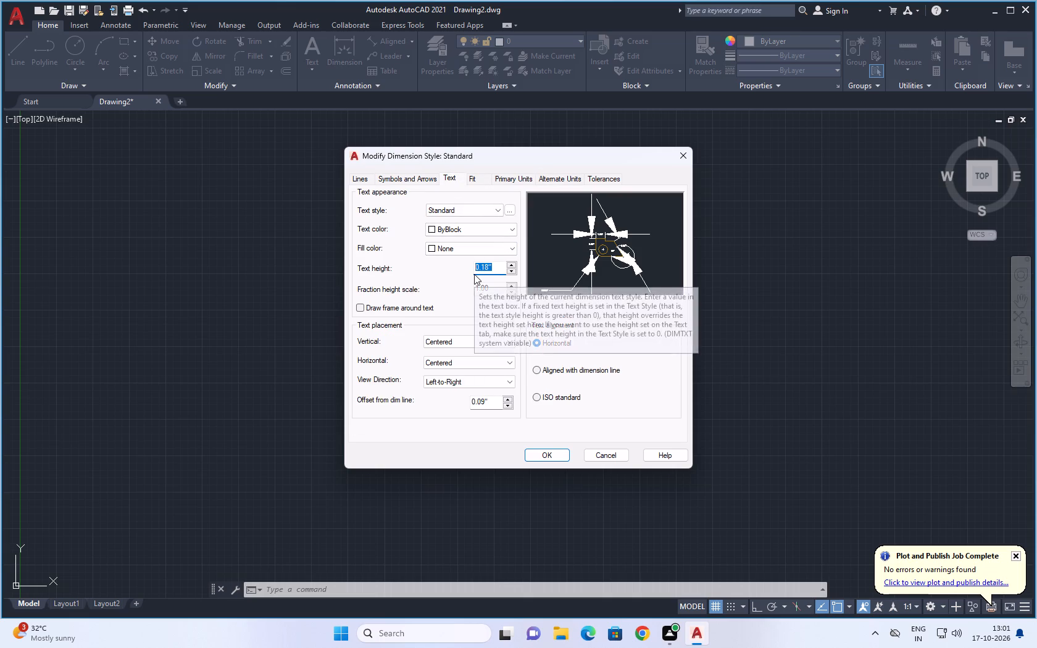
type("2.5")
key("Return")
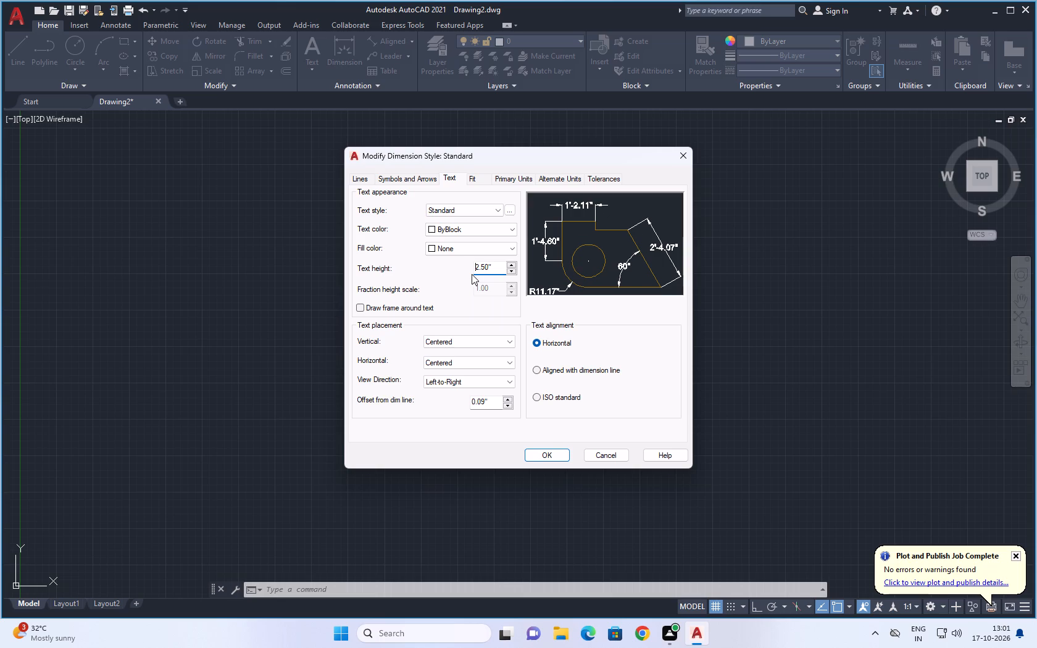
scroll(473, 318, "down", 1)
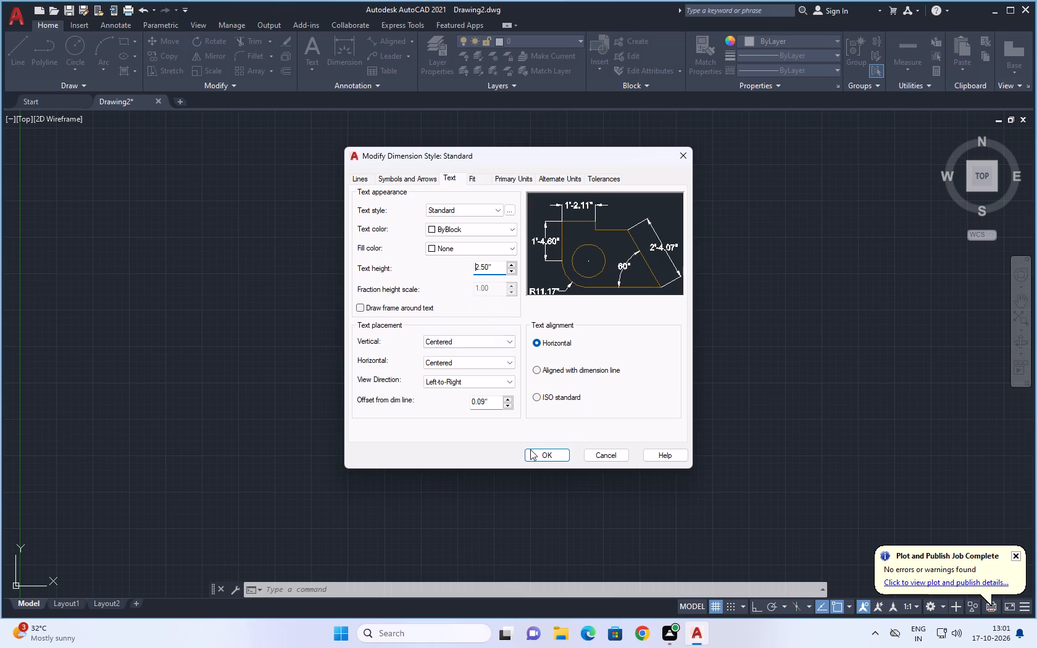
Apply the modifications to the Standard dimension style and close the dimension style settings.
left_click(541, 454)
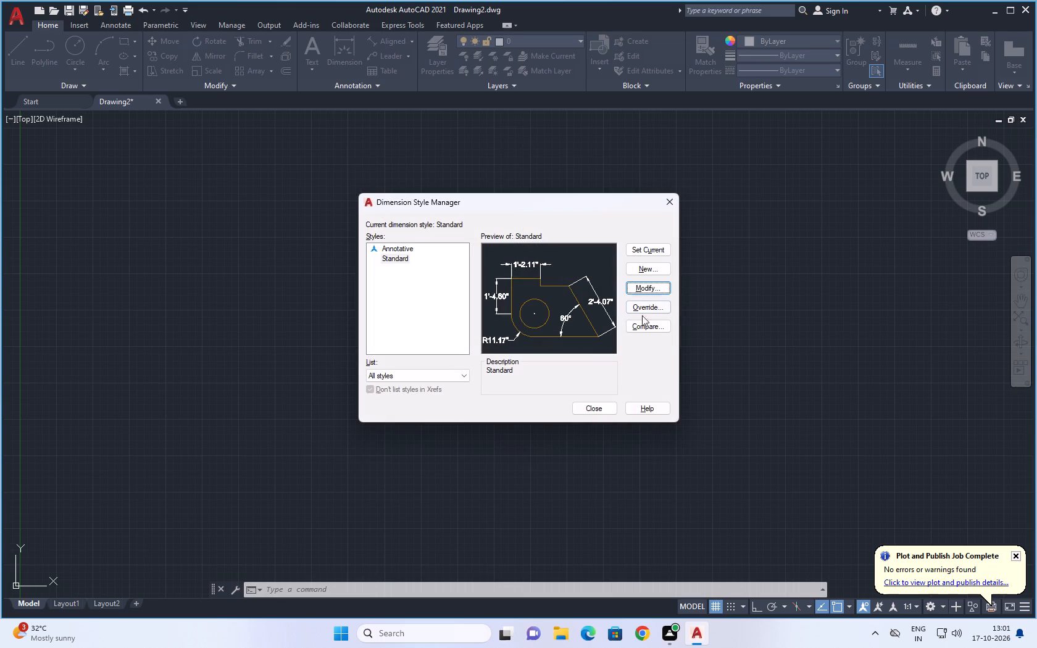
left_click(596, 407)
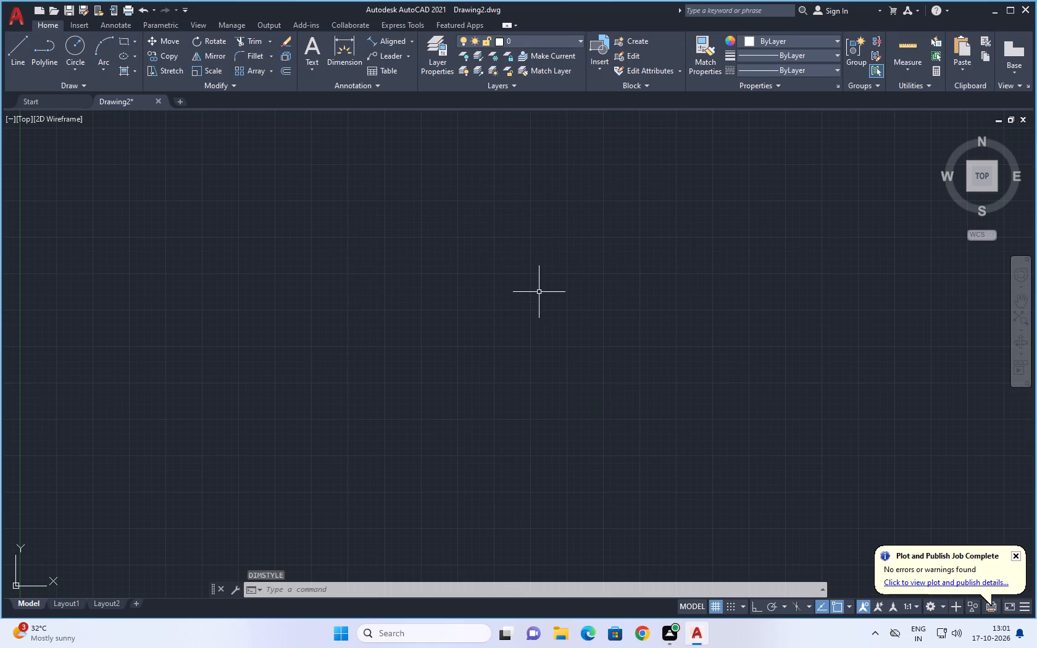
Draw a rectangle 33'4.5" wide by 62'4" high in the empty area above and beside the origin.
scroll(539, 289, "down", 1)
middle_click_drag(594, 275, 485, 362)
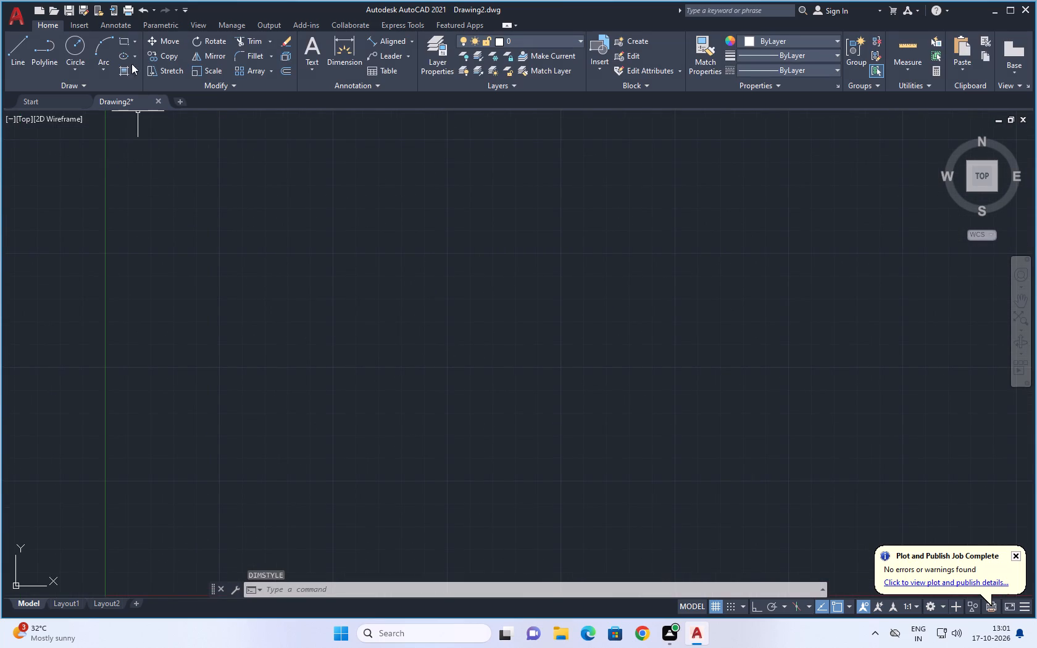
left_click(123, 44)
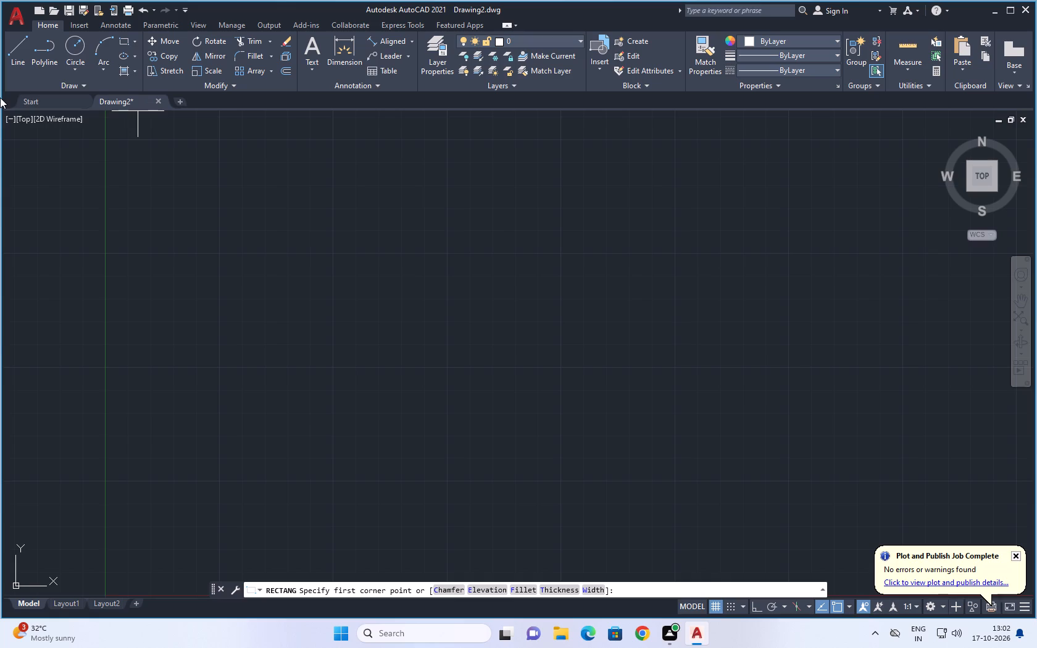
scroll(79, 95, "down", 1)
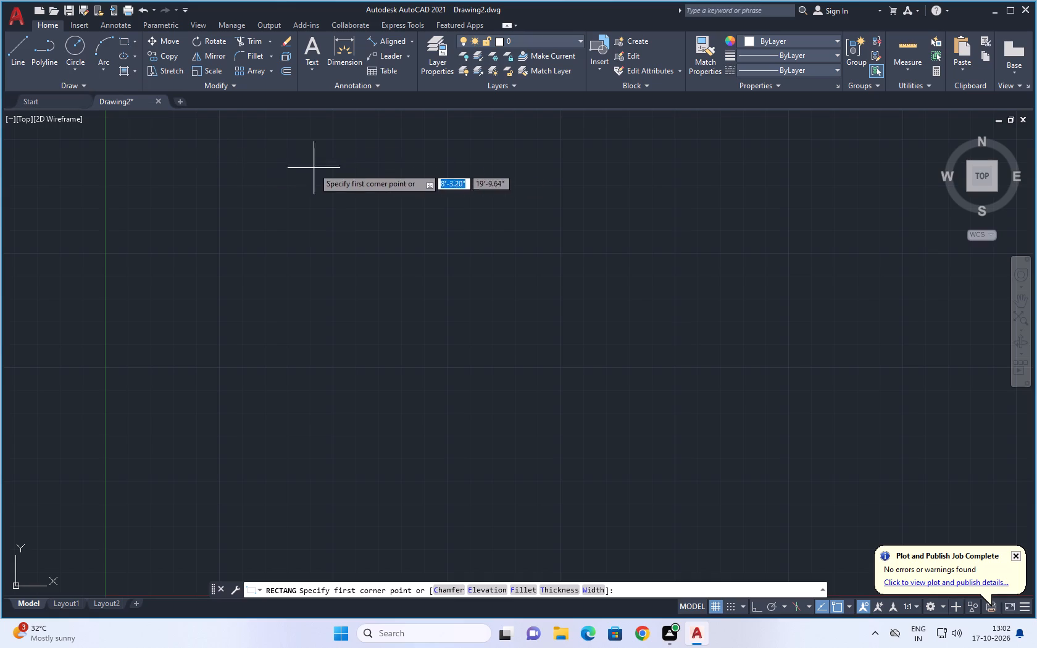
scroll(357, 189, "down", 1)
scroll(440, 228, "down", 1)
scroll(524, 230, "down", 1)
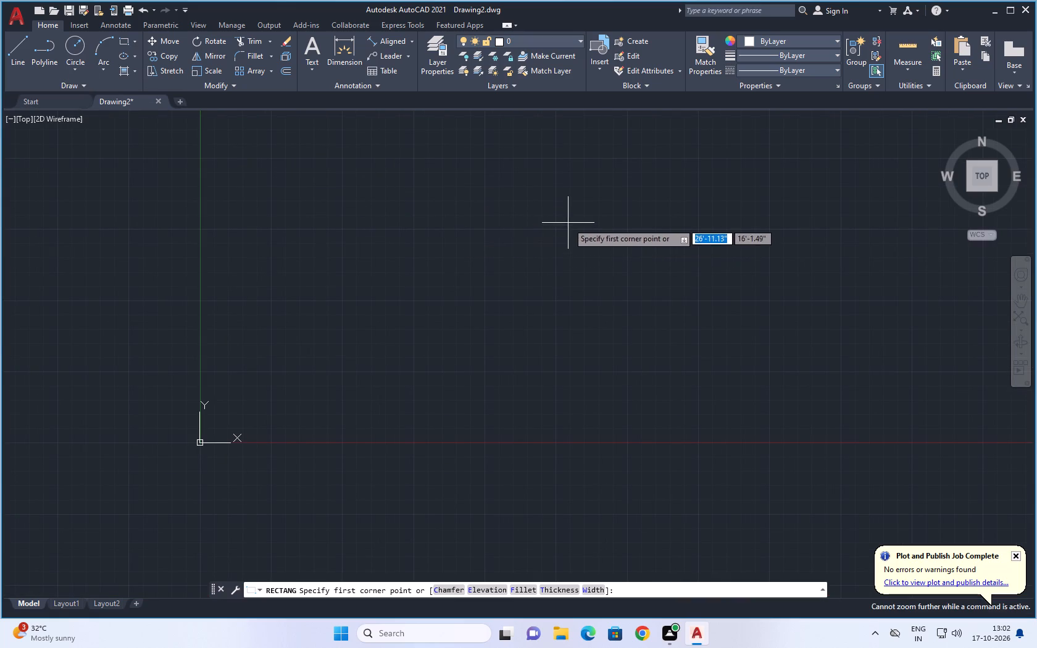
middle_click_drag(568, 223, 522, 288)
left_click(125, 41)
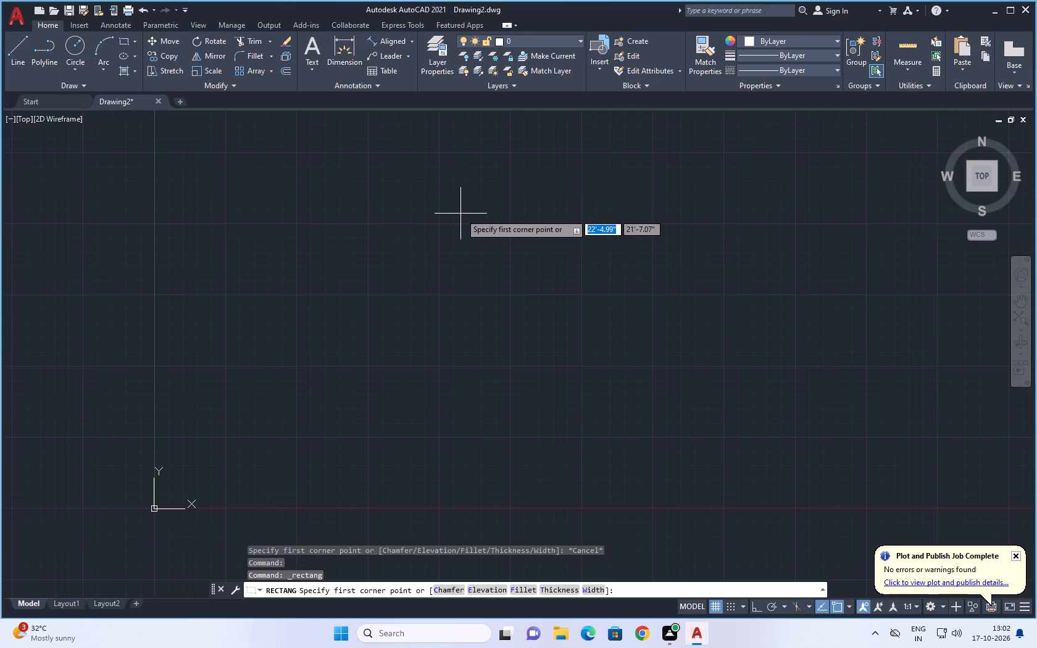
left_click(460, 214)
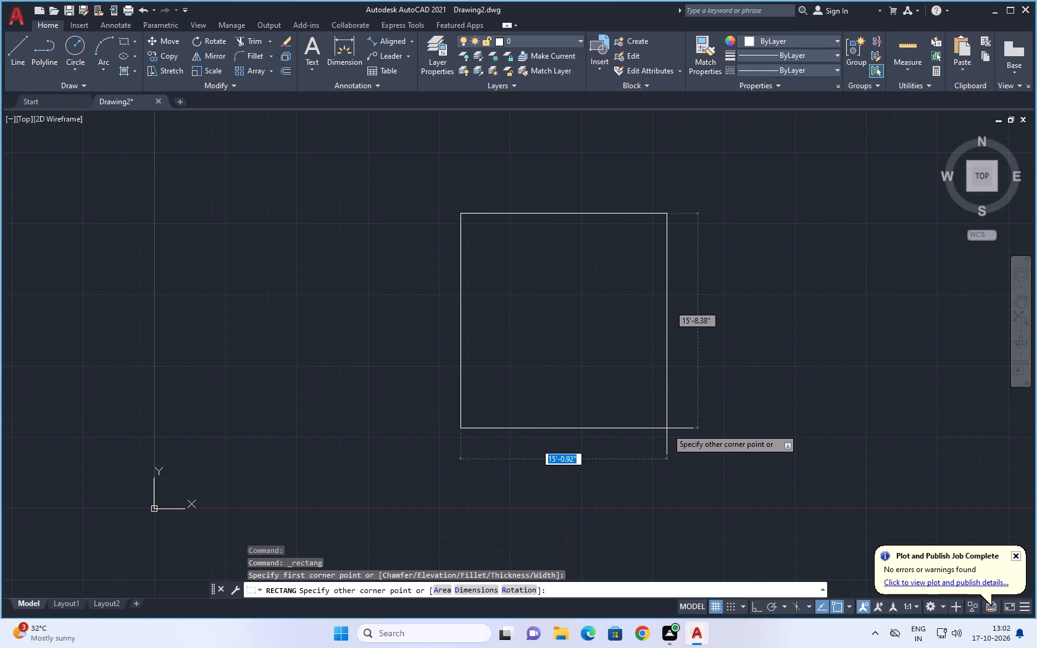
type("33")
type("'4.5")
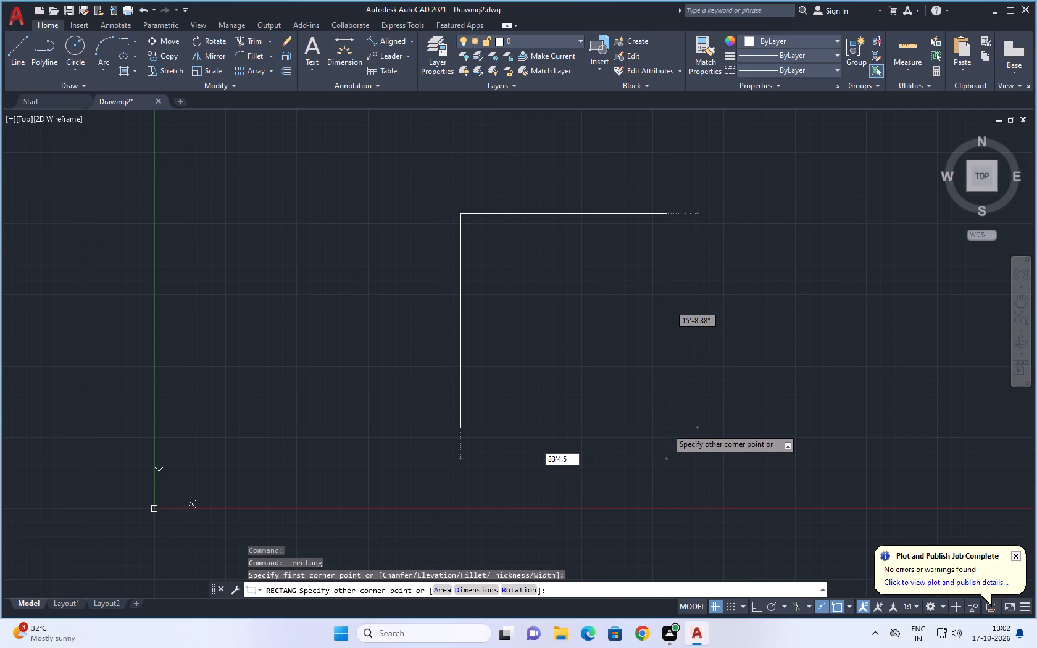
key("shift+quotedbl")
key("comma")
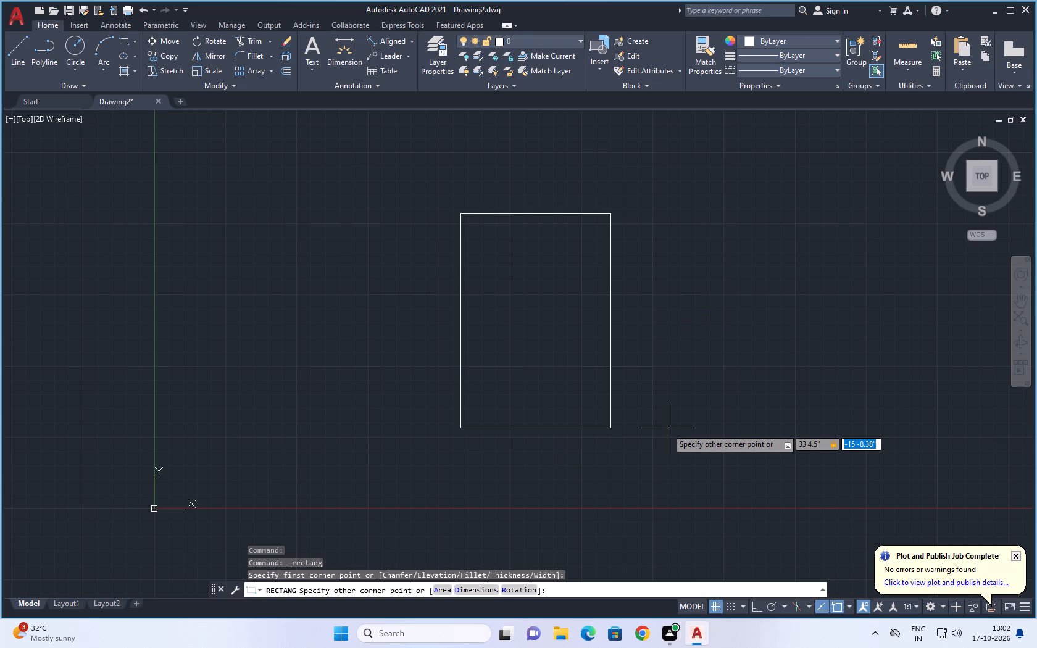
type("62'")
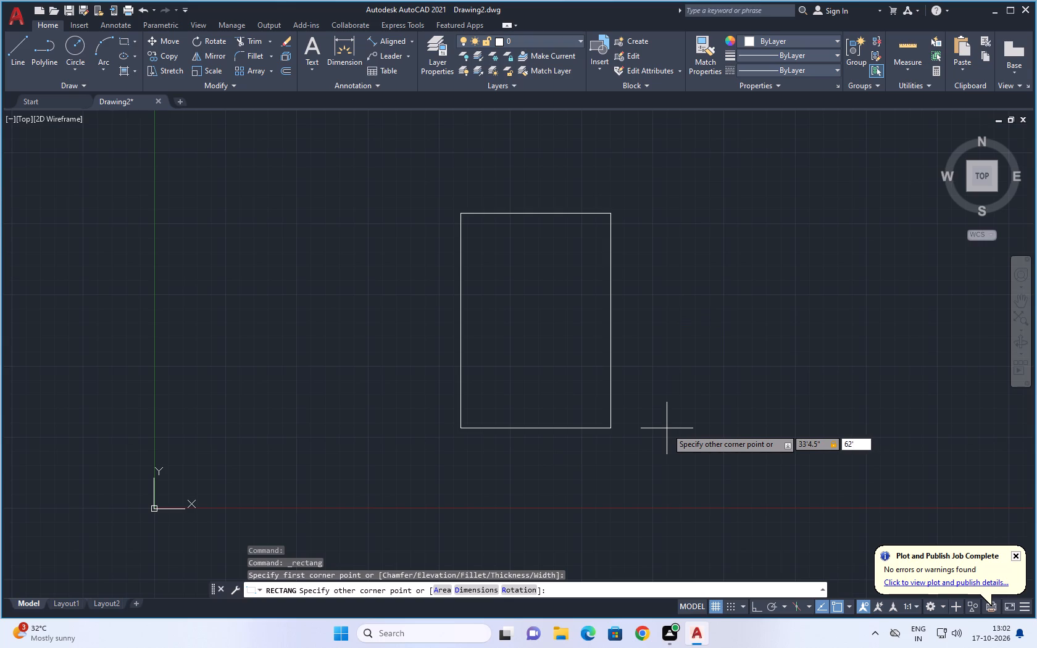
key("4")
key("shift+quotedbl")
key("Return")
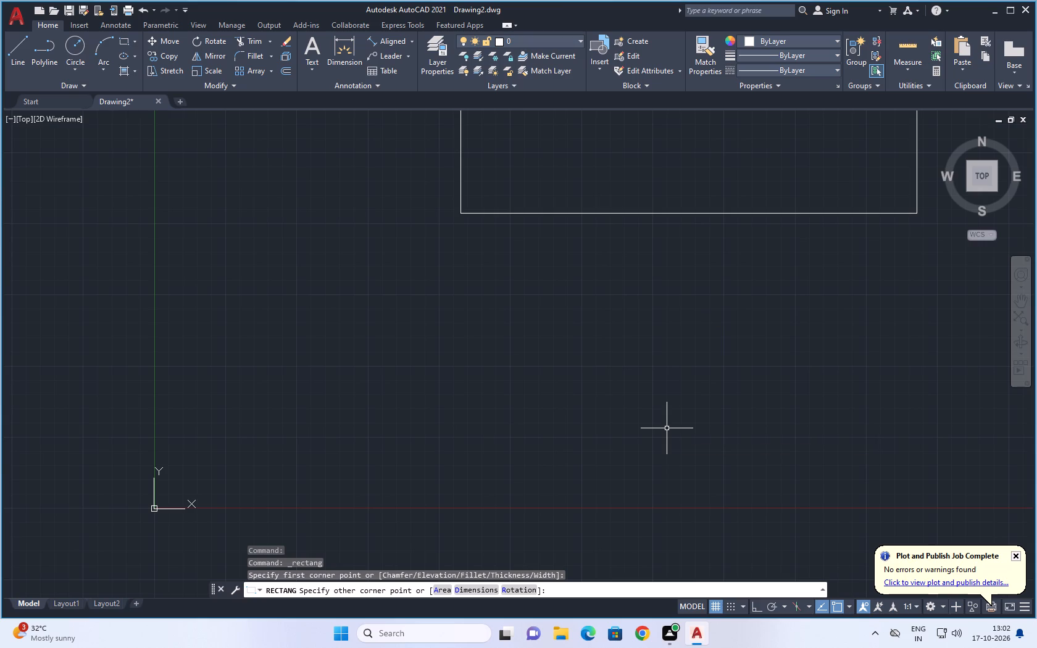
Offset the rectangle 9" to the inside and end the Offset command.
scroll(622, 456, "down", 3)
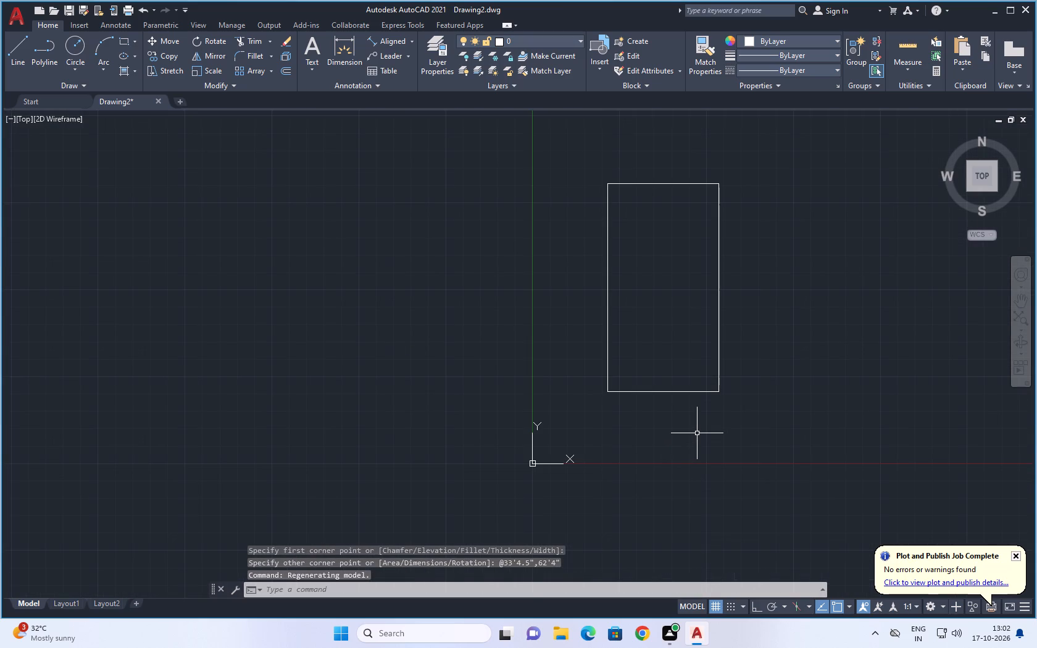
middle_click_drag(765, 357, 720, 389)
scroll(720, 389, "up", 1)
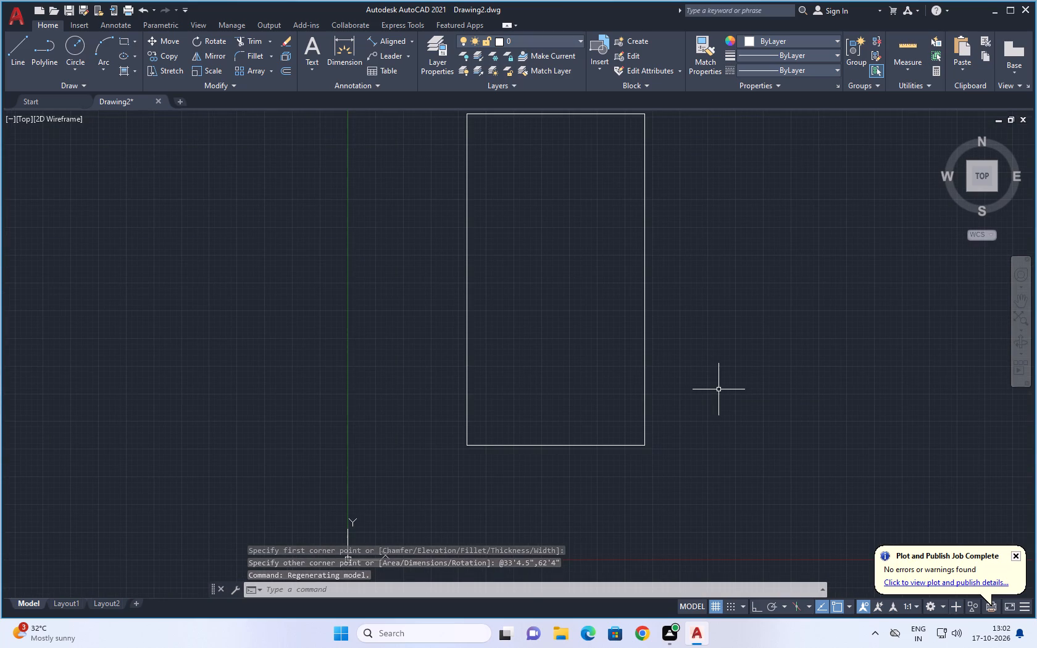
key("Escape")
key("Escape")
key("o")
key("Return")
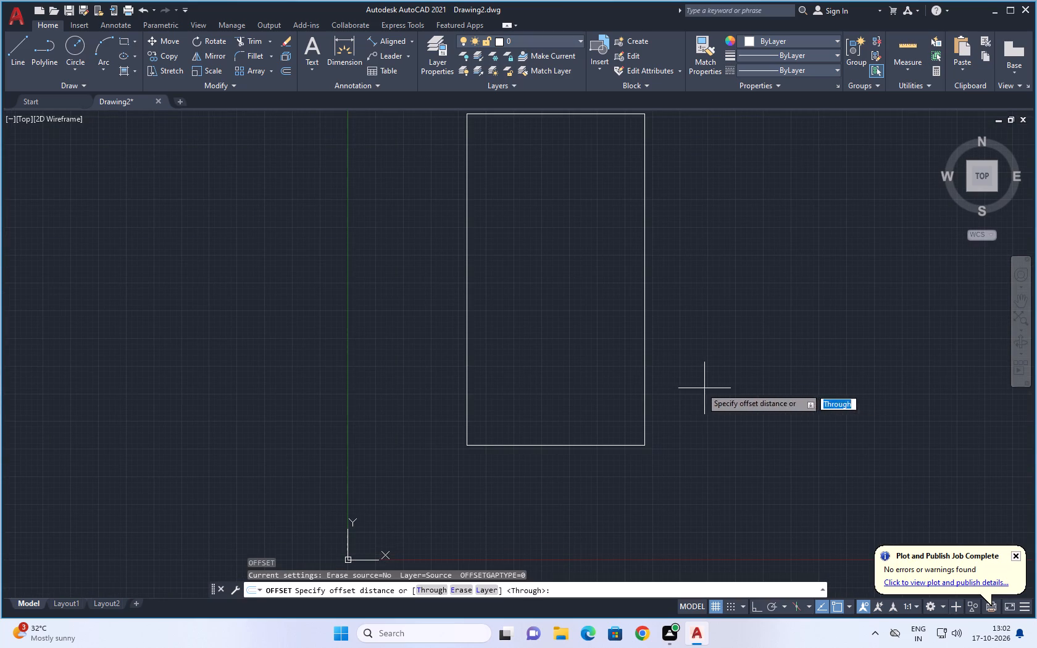
key("9")
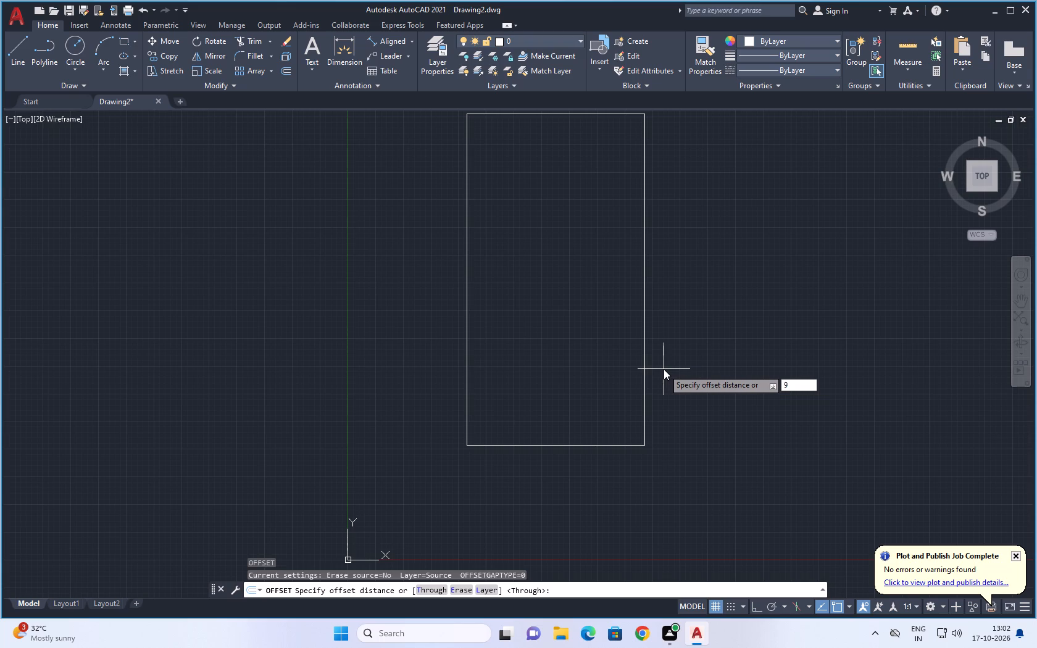
key("shift+quotedbl")
key("Return")
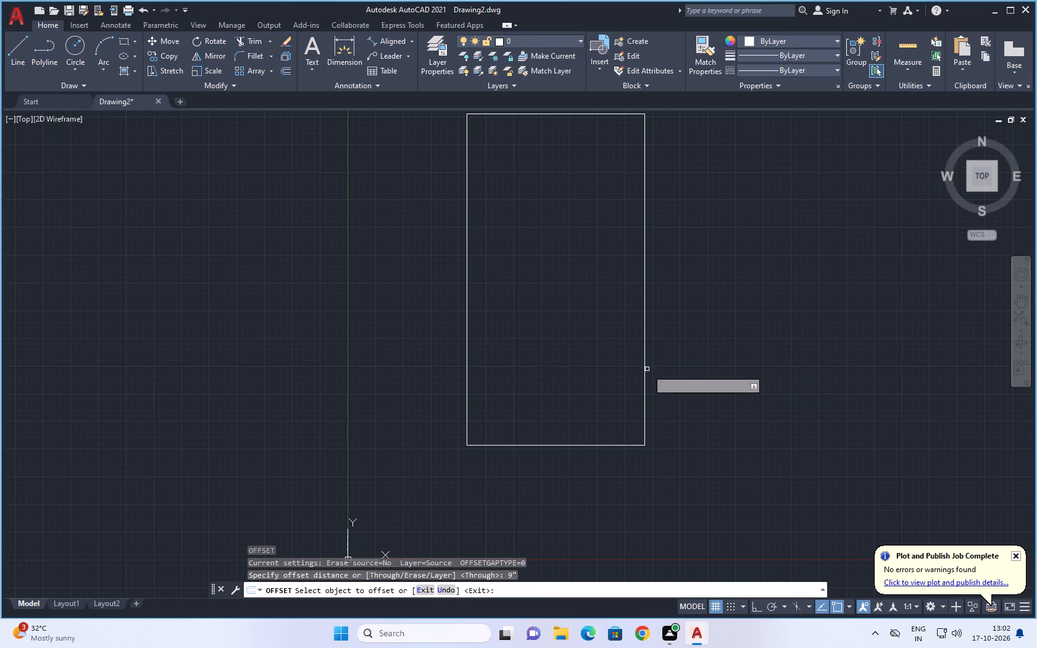
left_click(646, 356)
left_click(609, 363)
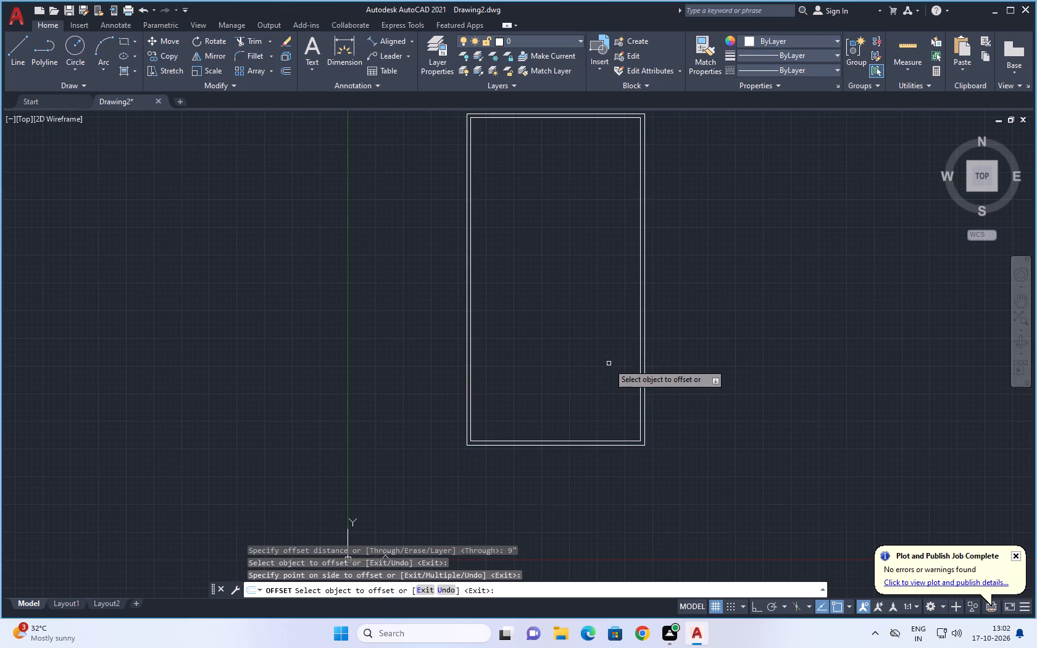
scroll(712, 349, "down", 2)
middle_click_drag(715, 344, 696, 310)
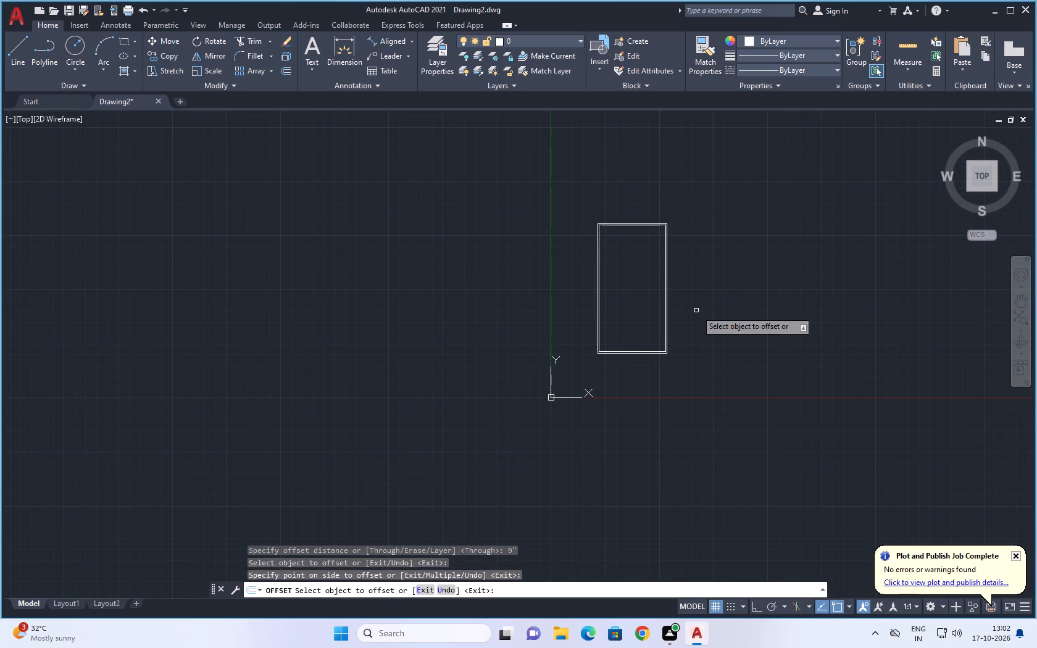
key("Escape")
key("Escape")
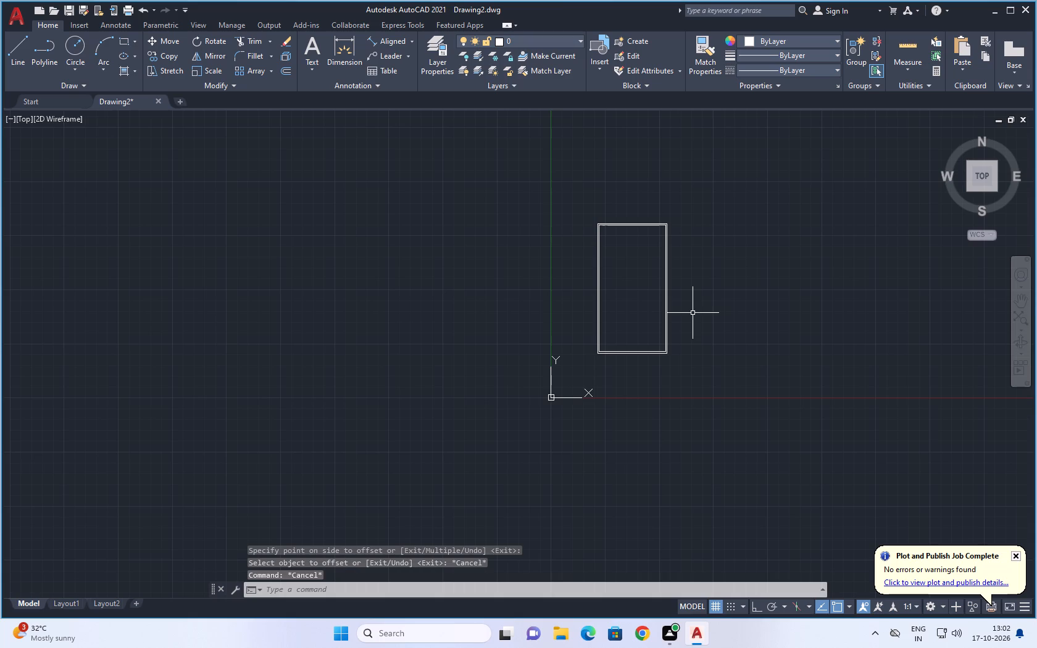
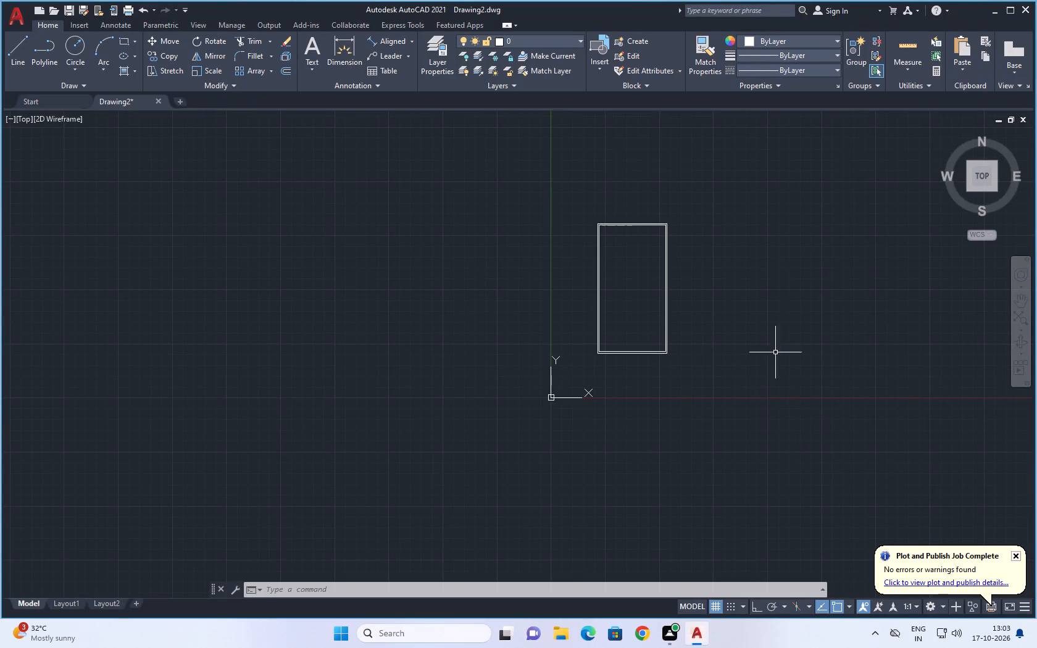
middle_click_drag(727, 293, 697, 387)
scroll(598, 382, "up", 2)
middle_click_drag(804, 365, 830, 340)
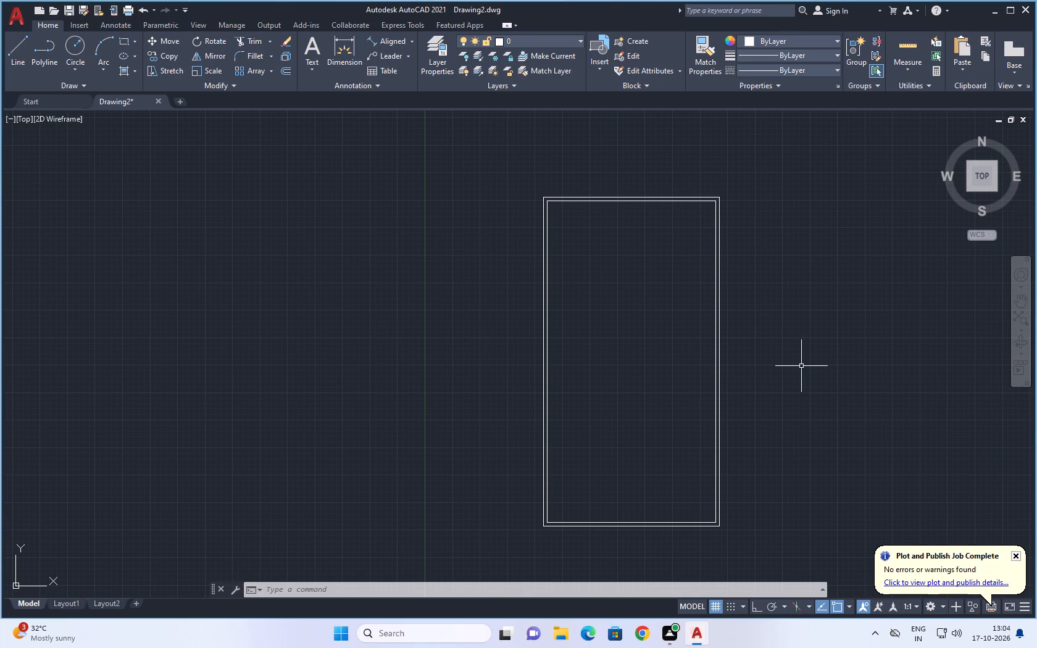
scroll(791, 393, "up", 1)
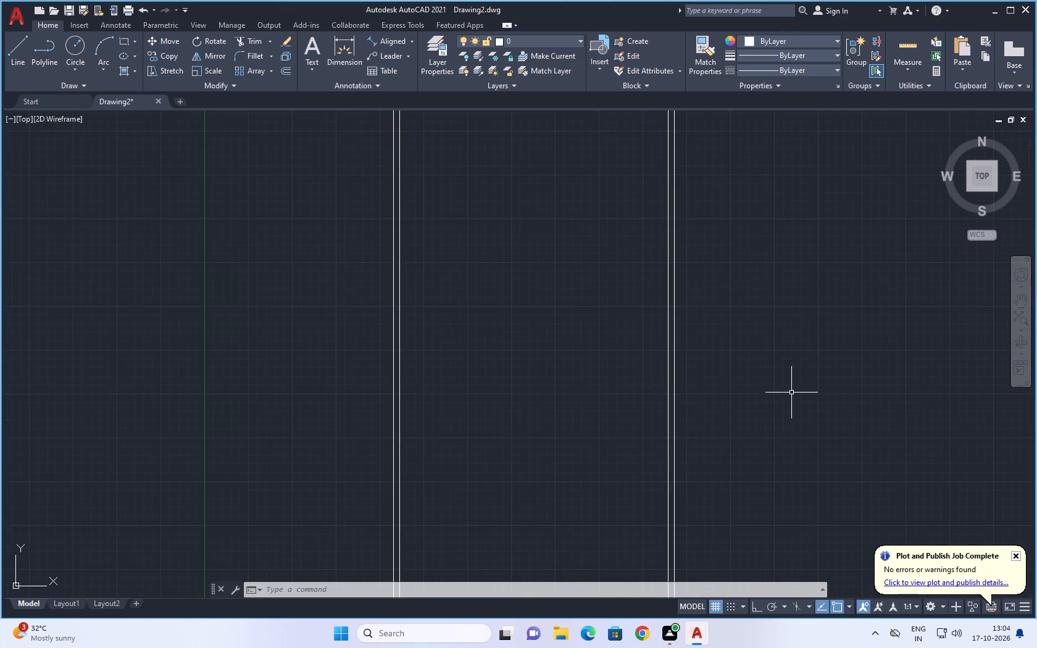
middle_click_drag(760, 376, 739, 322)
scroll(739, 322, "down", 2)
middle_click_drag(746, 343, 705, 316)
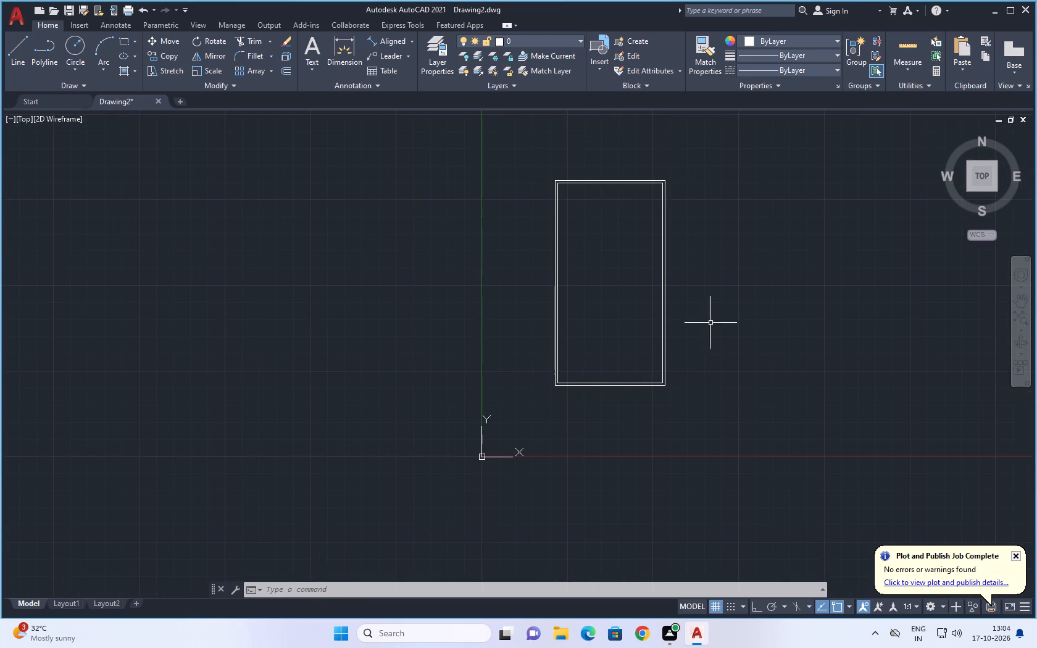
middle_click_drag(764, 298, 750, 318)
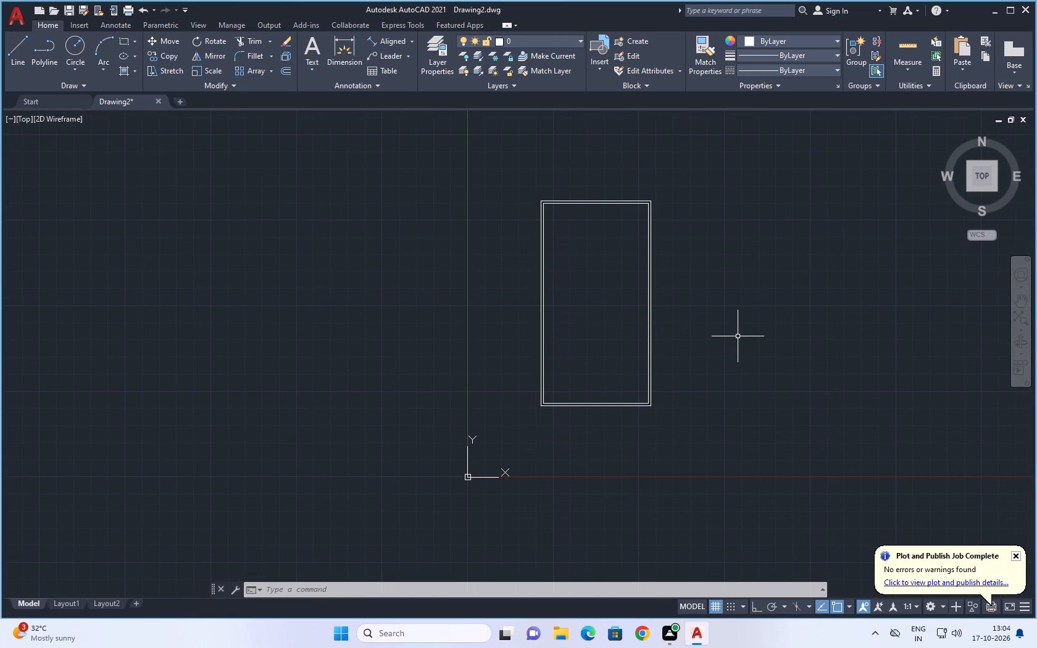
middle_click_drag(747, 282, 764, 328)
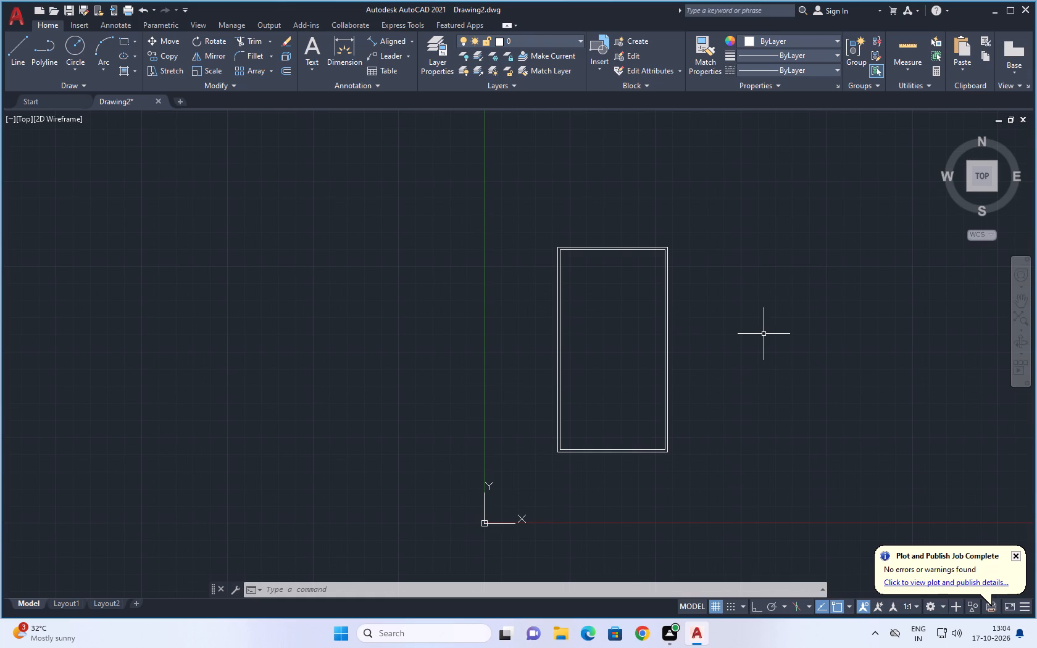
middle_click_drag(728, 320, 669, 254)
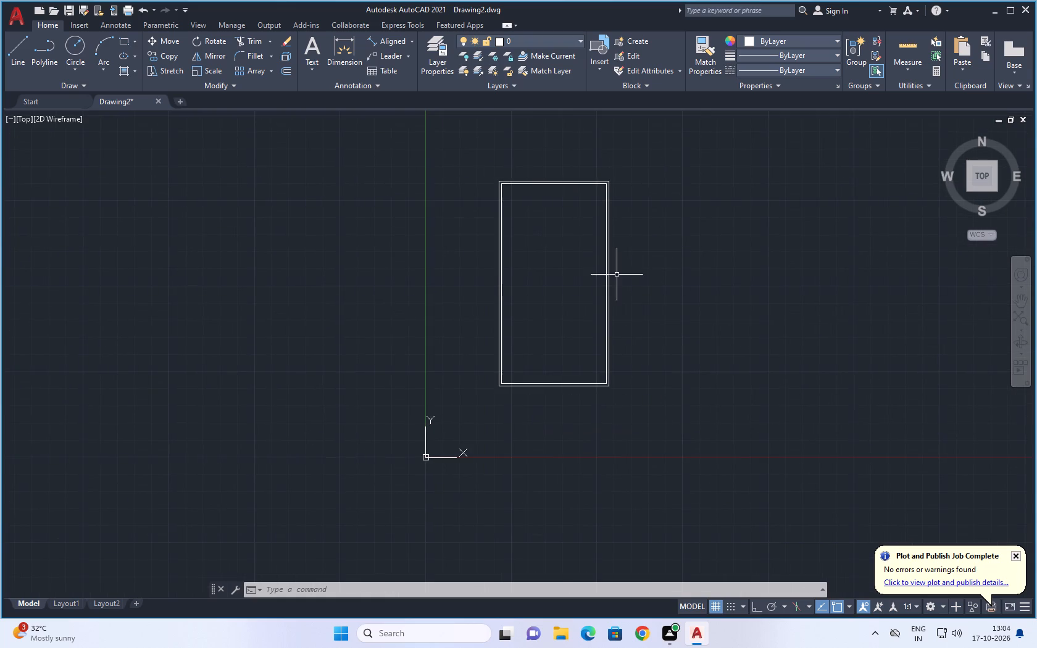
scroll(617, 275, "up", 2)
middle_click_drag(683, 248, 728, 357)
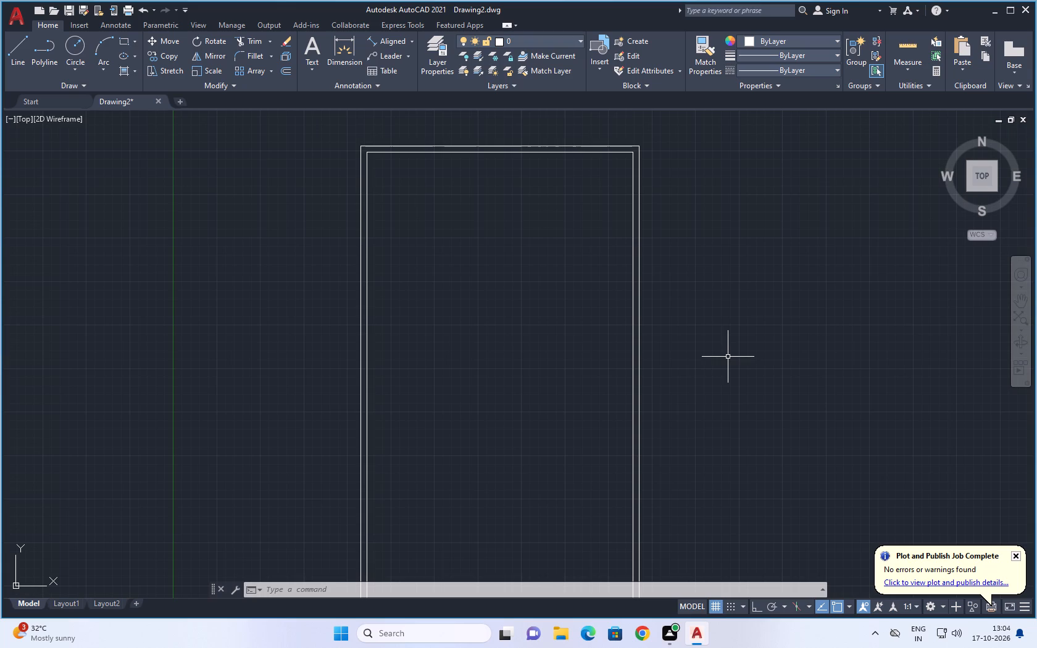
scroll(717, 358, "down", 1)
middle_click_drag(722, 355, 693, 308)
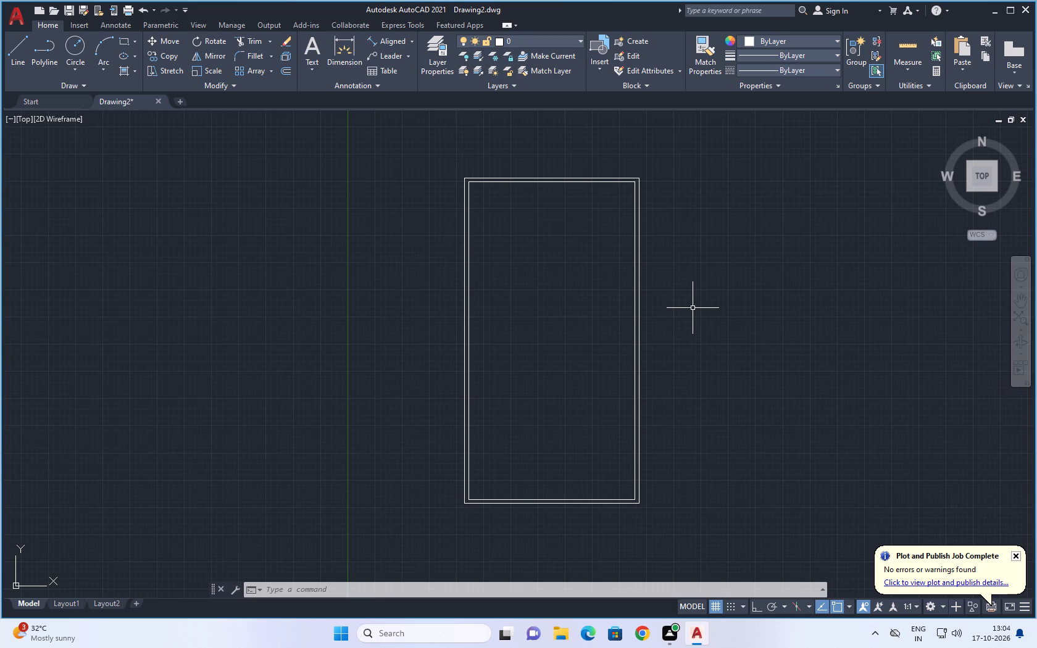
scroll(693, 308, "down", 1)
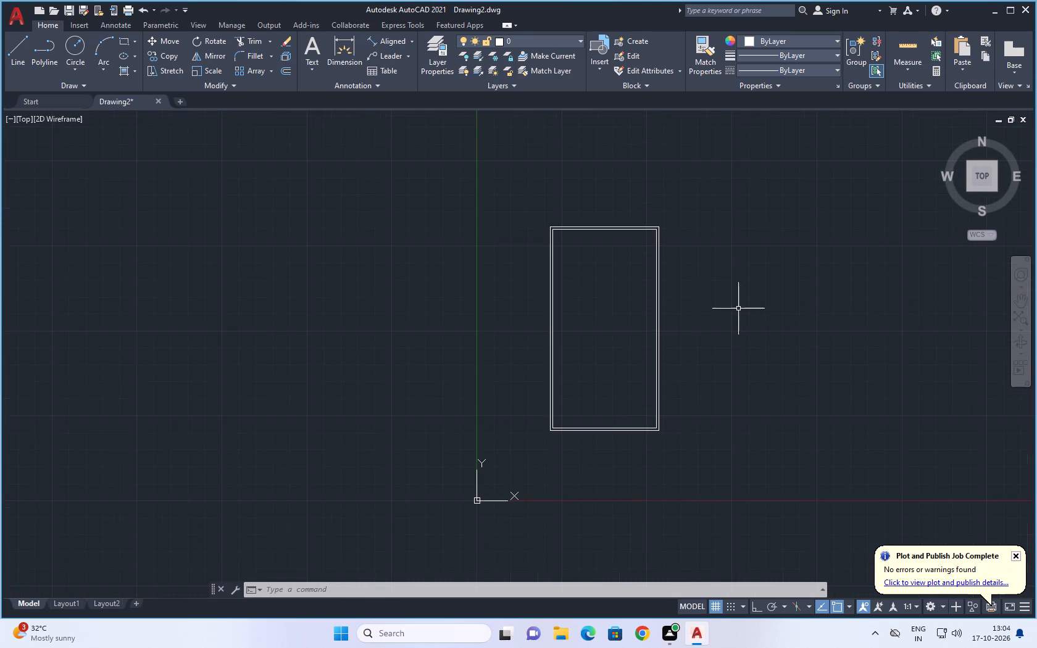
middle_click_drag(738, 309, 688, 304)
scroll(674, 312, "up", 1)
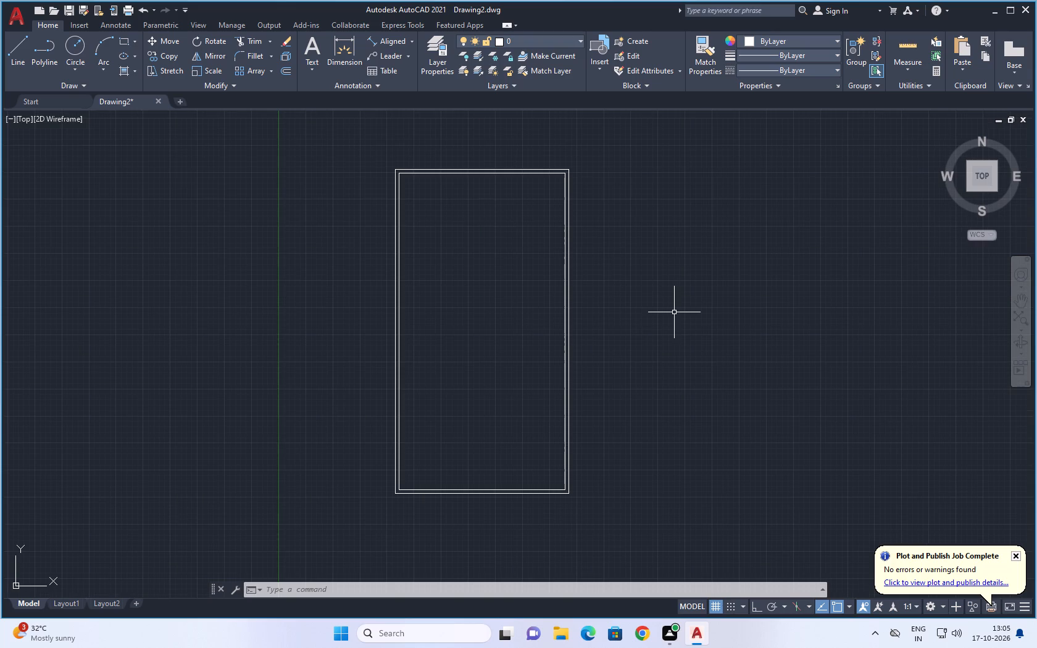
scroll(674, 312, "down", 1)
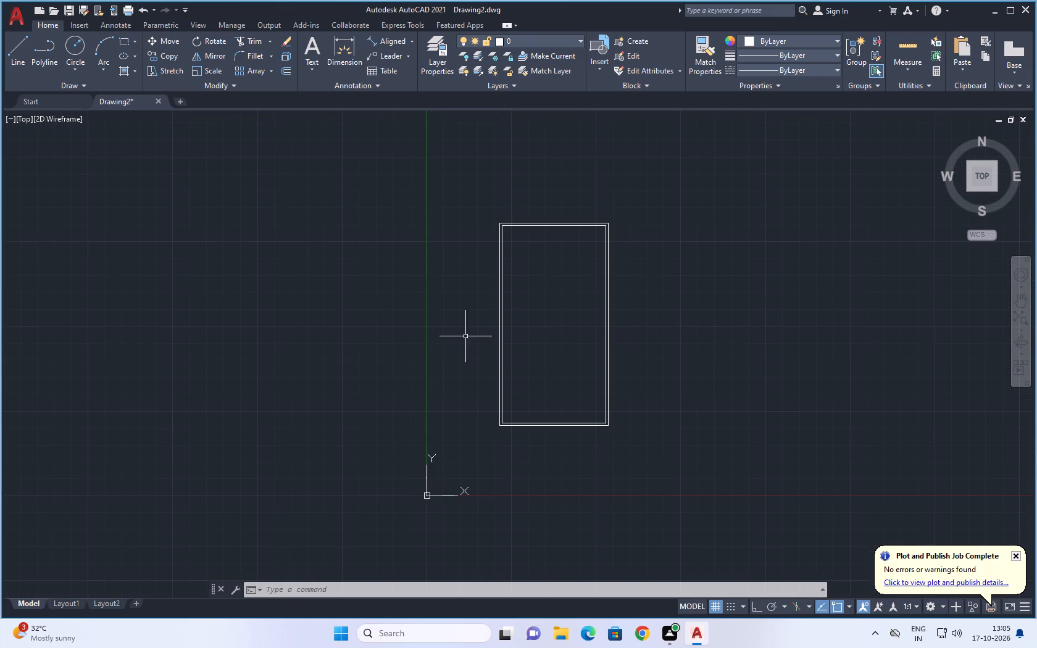
Explode the inner rectangle of the double-line outline into separate lines.
middle_click_drag(650, 307, 552, 271)
scroll(381, 244, "up", 1)
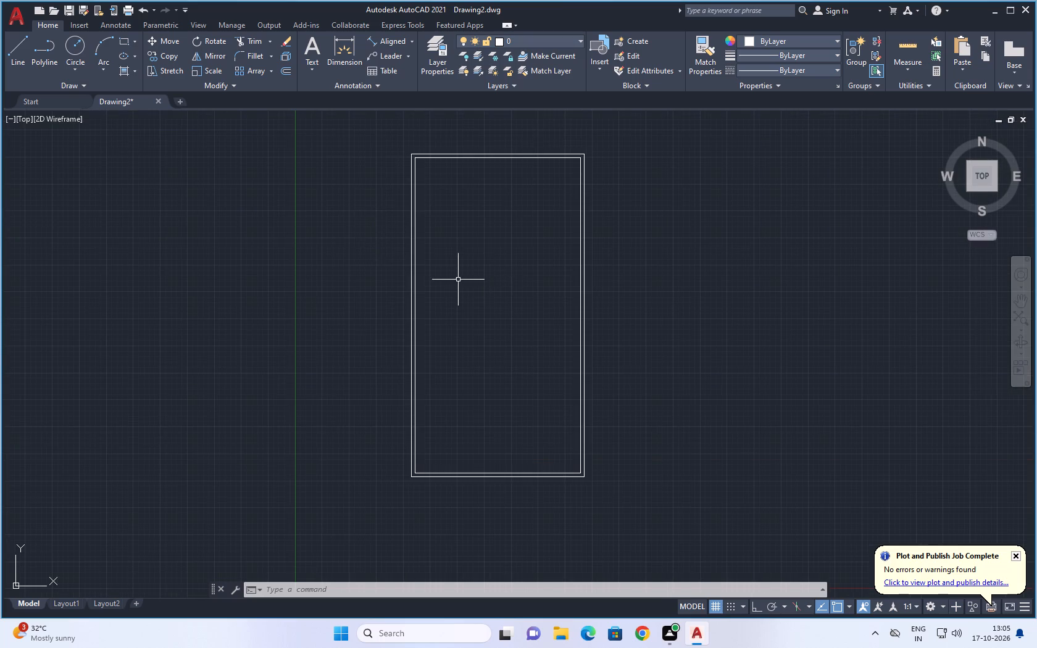
scroll(449, 277, "up", 1)
left_click(393, 287)
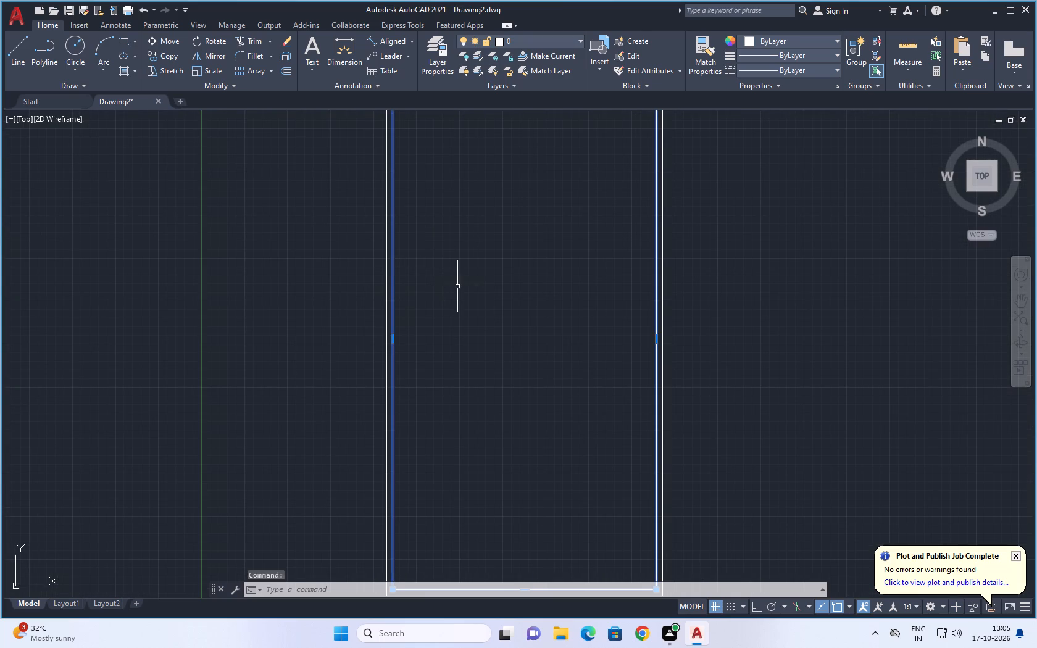
type("X")
key("space")
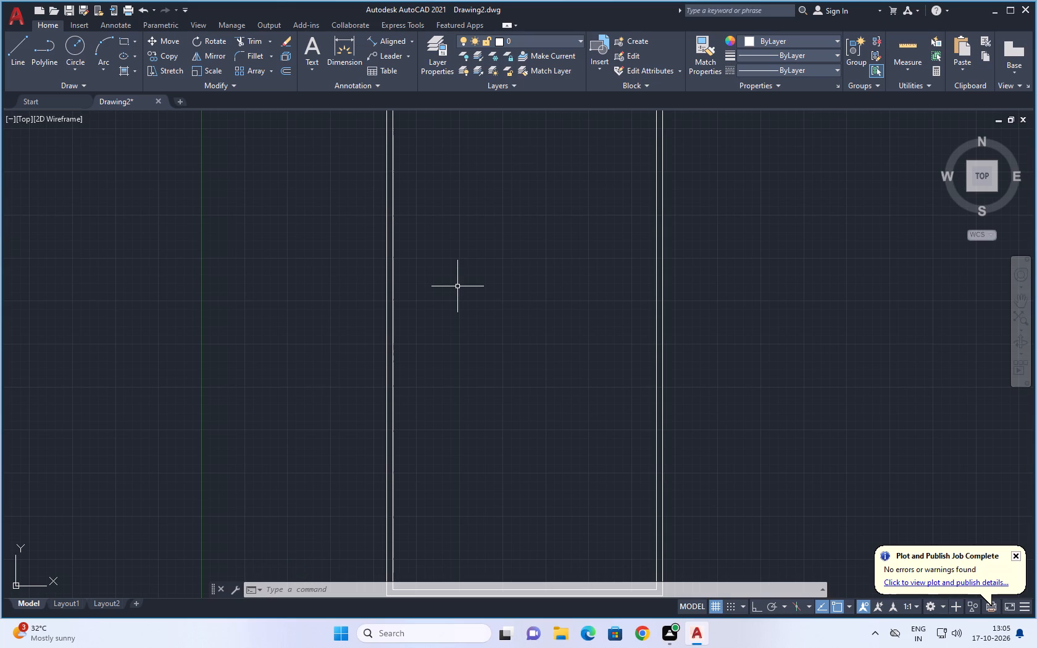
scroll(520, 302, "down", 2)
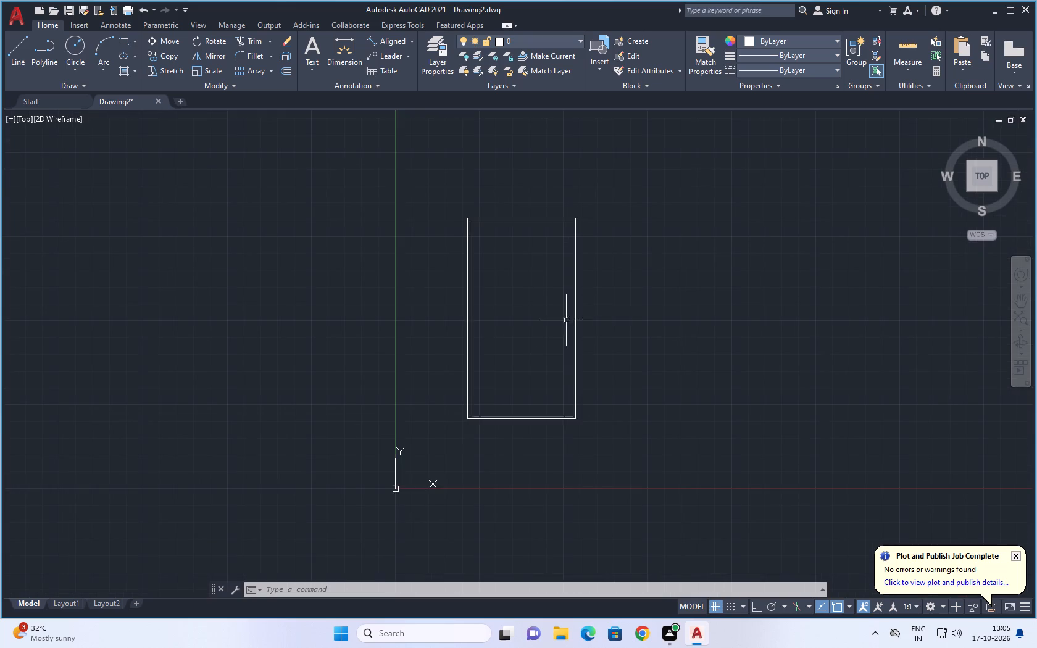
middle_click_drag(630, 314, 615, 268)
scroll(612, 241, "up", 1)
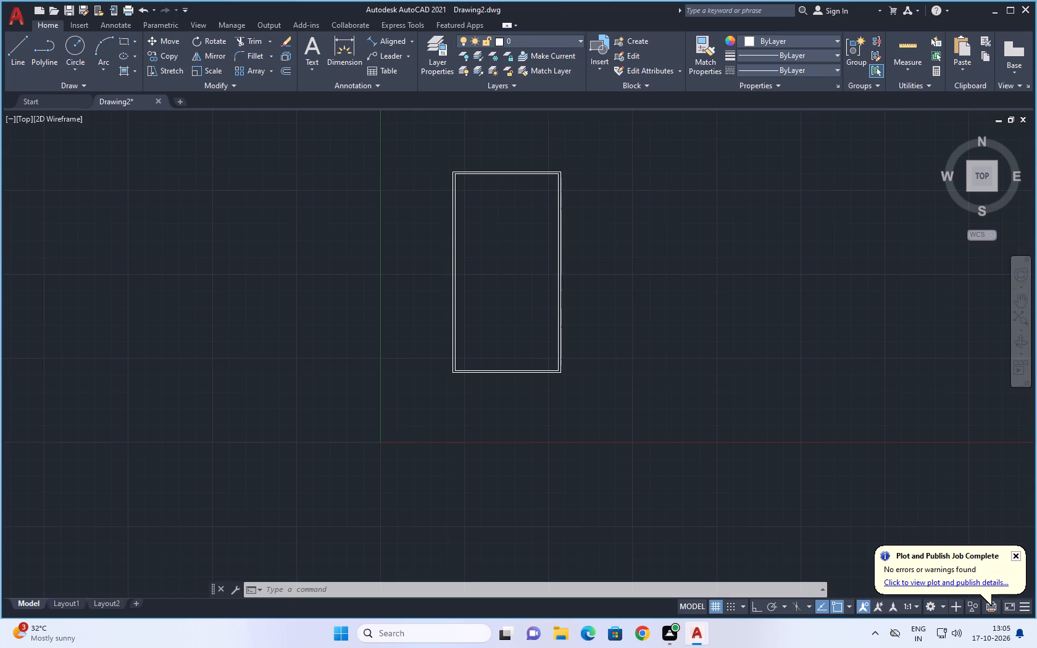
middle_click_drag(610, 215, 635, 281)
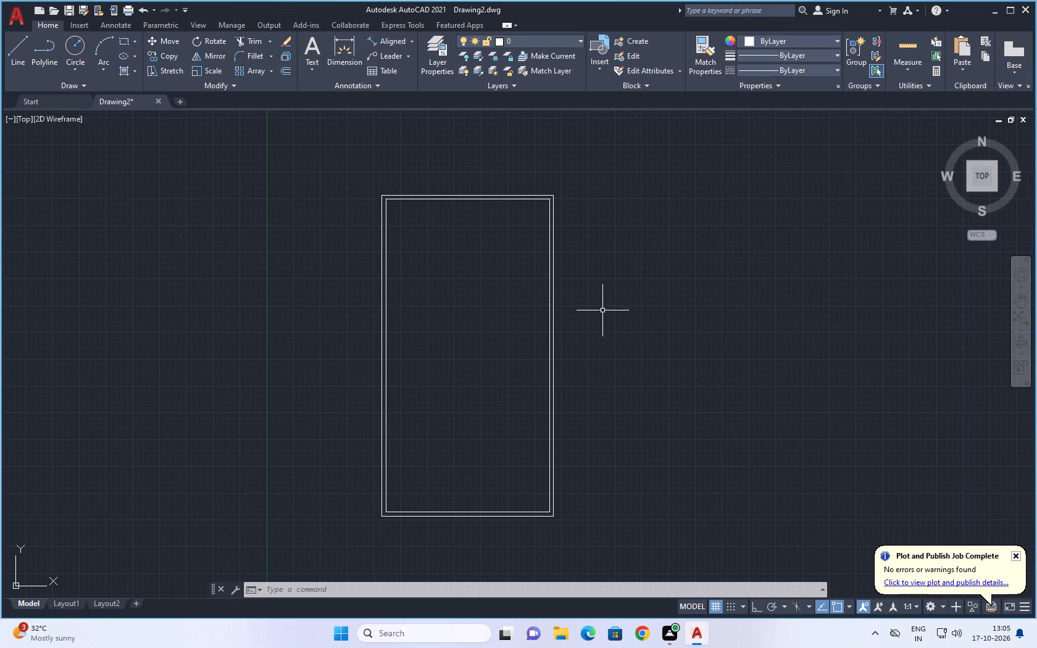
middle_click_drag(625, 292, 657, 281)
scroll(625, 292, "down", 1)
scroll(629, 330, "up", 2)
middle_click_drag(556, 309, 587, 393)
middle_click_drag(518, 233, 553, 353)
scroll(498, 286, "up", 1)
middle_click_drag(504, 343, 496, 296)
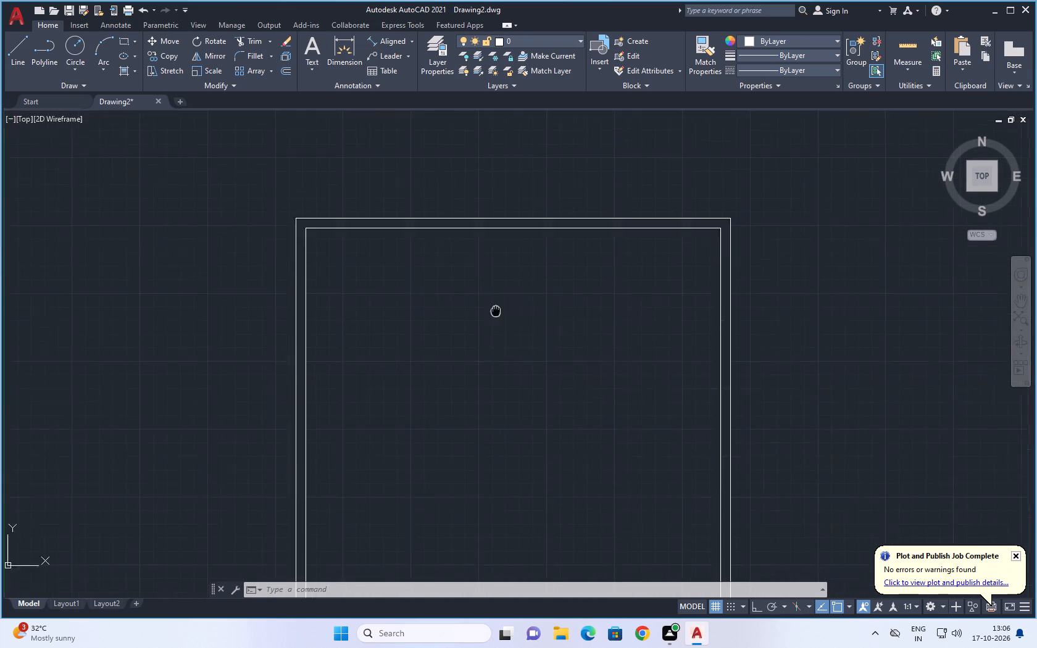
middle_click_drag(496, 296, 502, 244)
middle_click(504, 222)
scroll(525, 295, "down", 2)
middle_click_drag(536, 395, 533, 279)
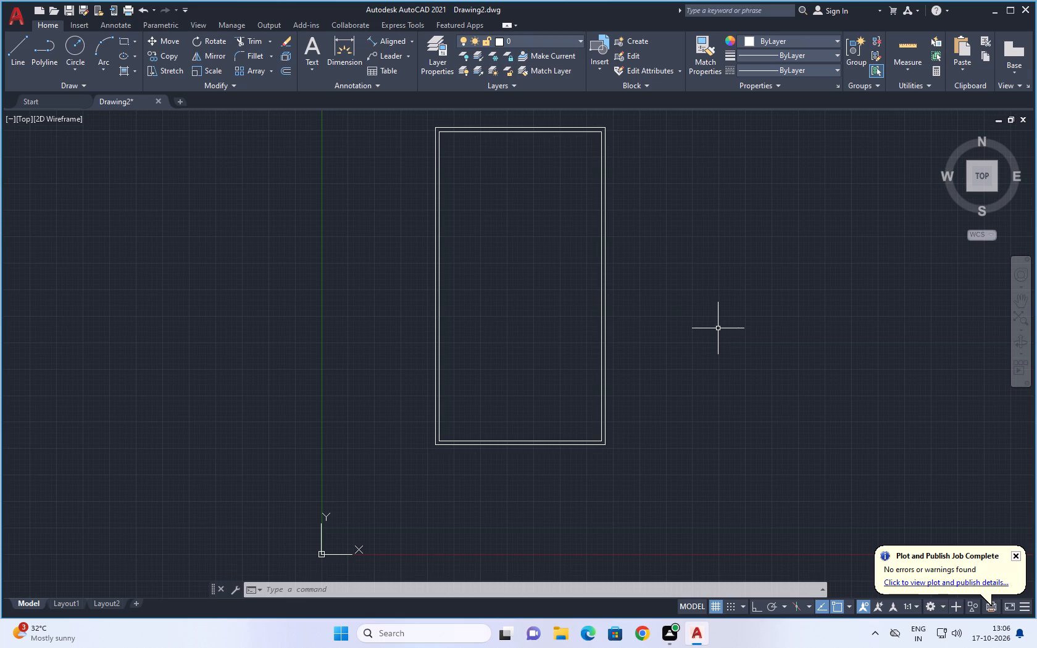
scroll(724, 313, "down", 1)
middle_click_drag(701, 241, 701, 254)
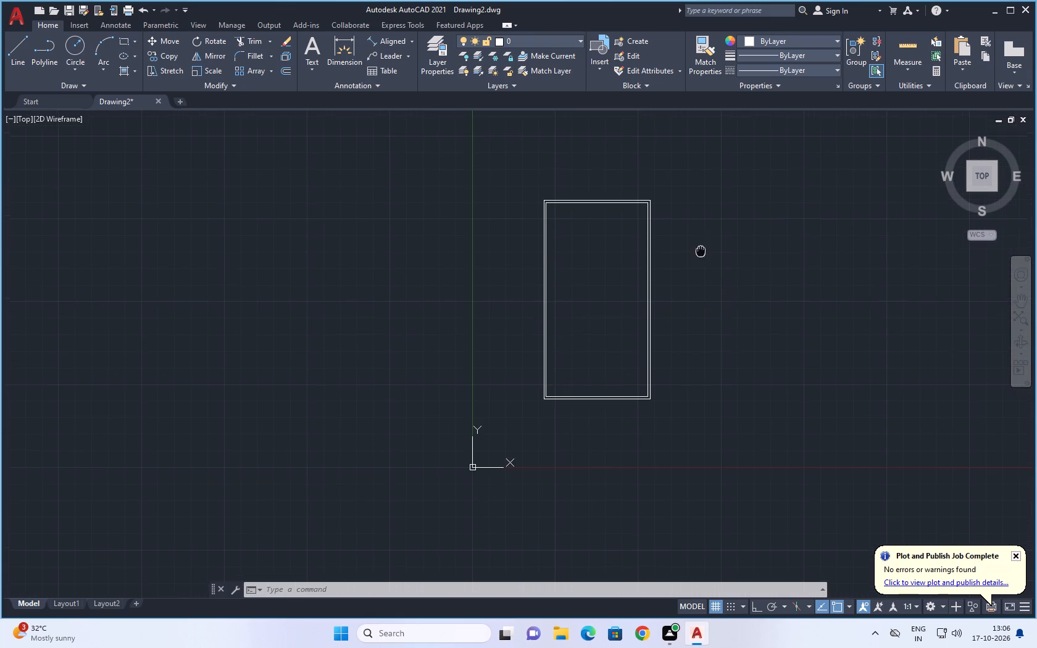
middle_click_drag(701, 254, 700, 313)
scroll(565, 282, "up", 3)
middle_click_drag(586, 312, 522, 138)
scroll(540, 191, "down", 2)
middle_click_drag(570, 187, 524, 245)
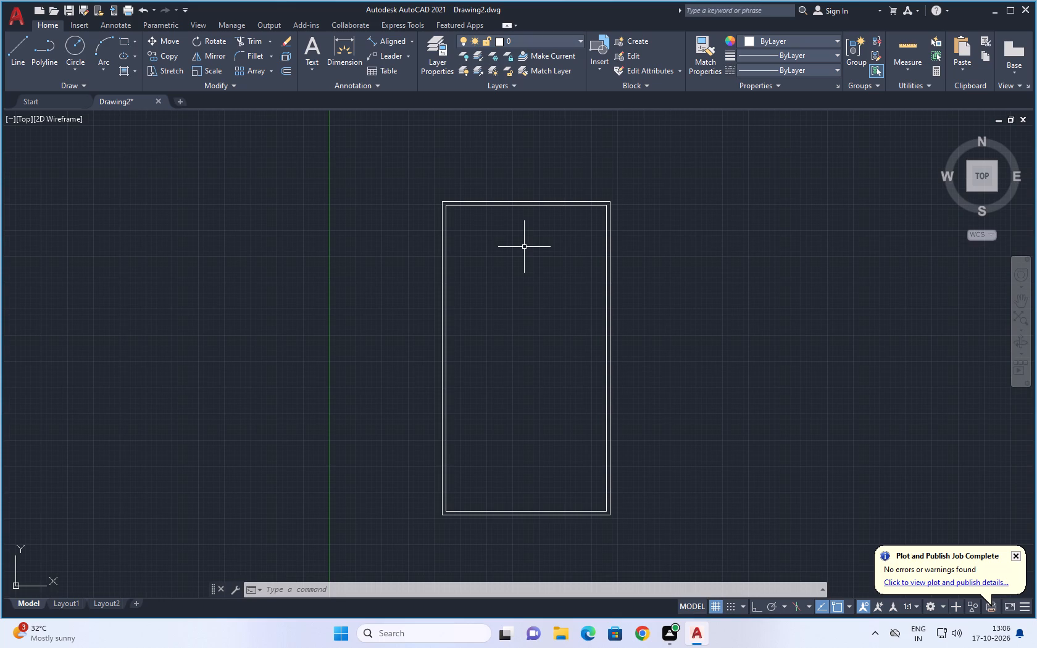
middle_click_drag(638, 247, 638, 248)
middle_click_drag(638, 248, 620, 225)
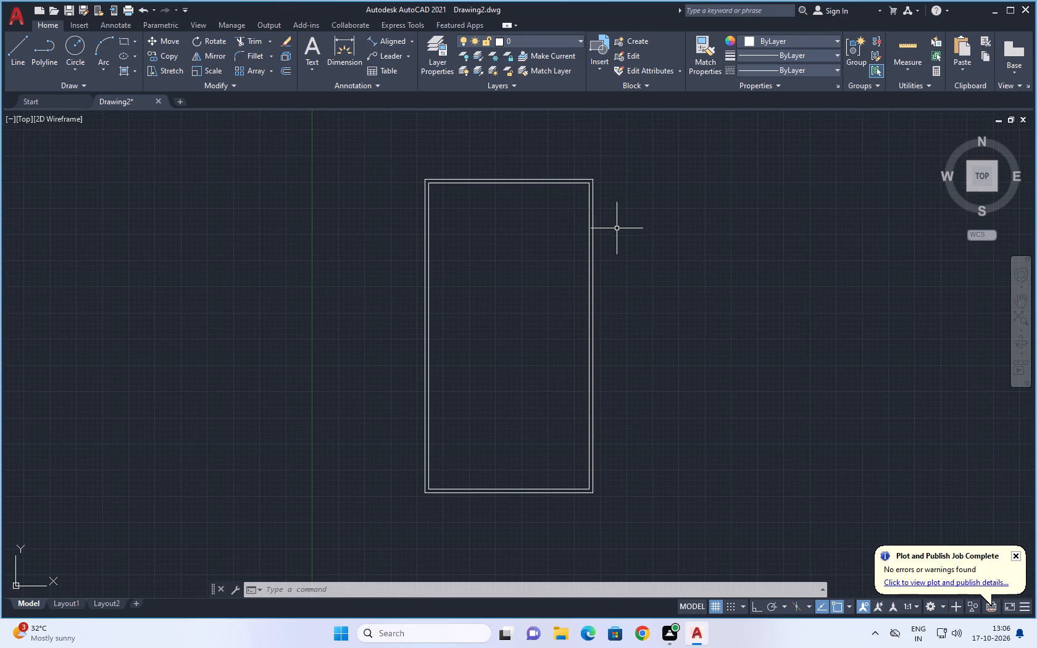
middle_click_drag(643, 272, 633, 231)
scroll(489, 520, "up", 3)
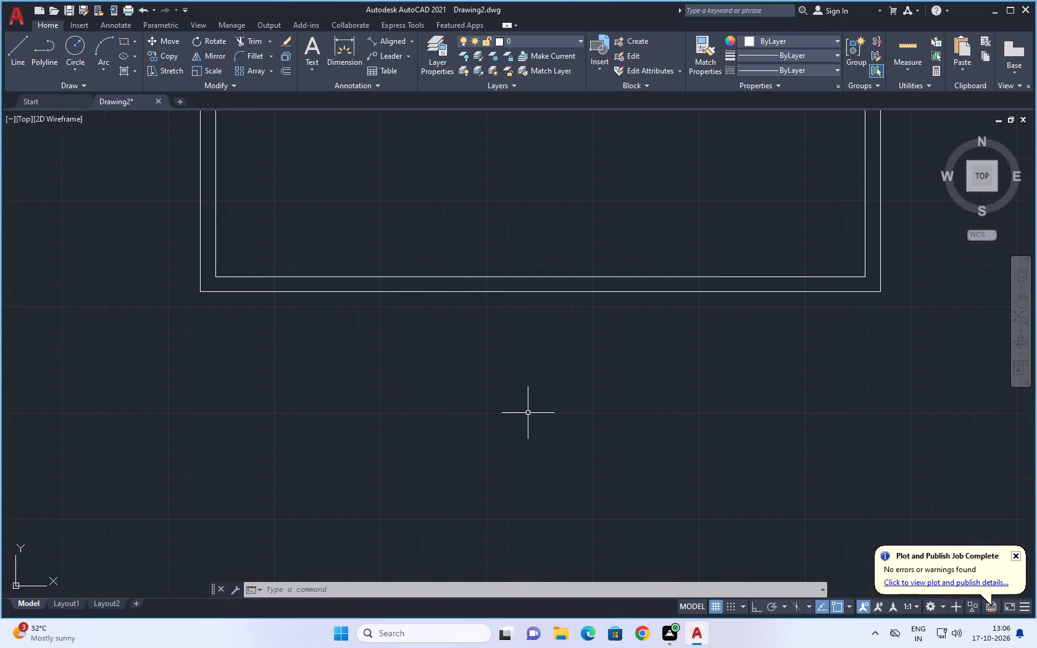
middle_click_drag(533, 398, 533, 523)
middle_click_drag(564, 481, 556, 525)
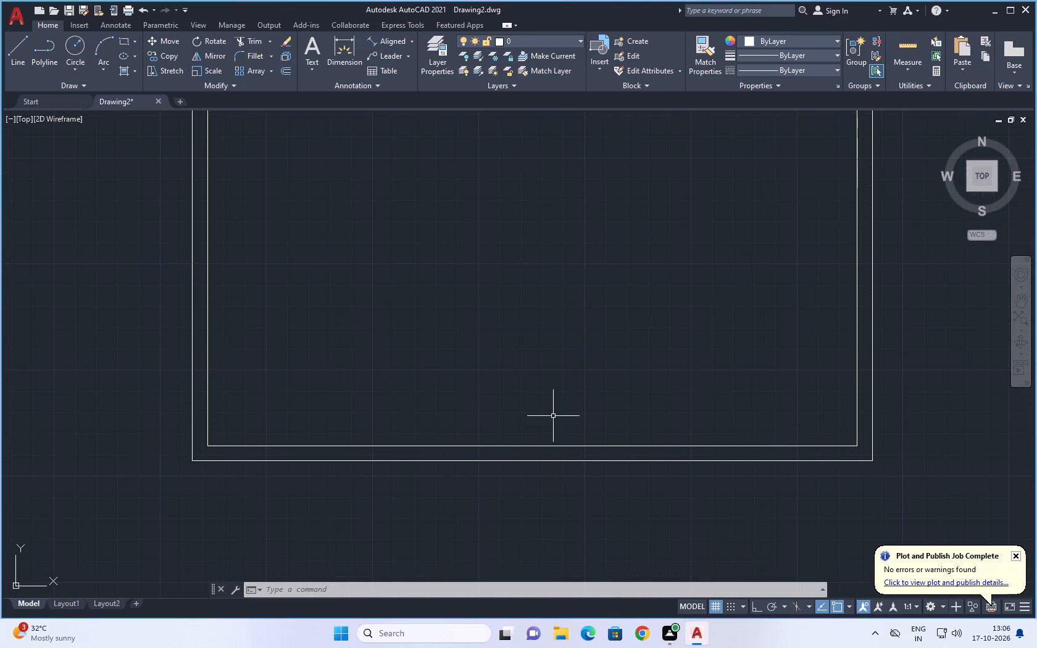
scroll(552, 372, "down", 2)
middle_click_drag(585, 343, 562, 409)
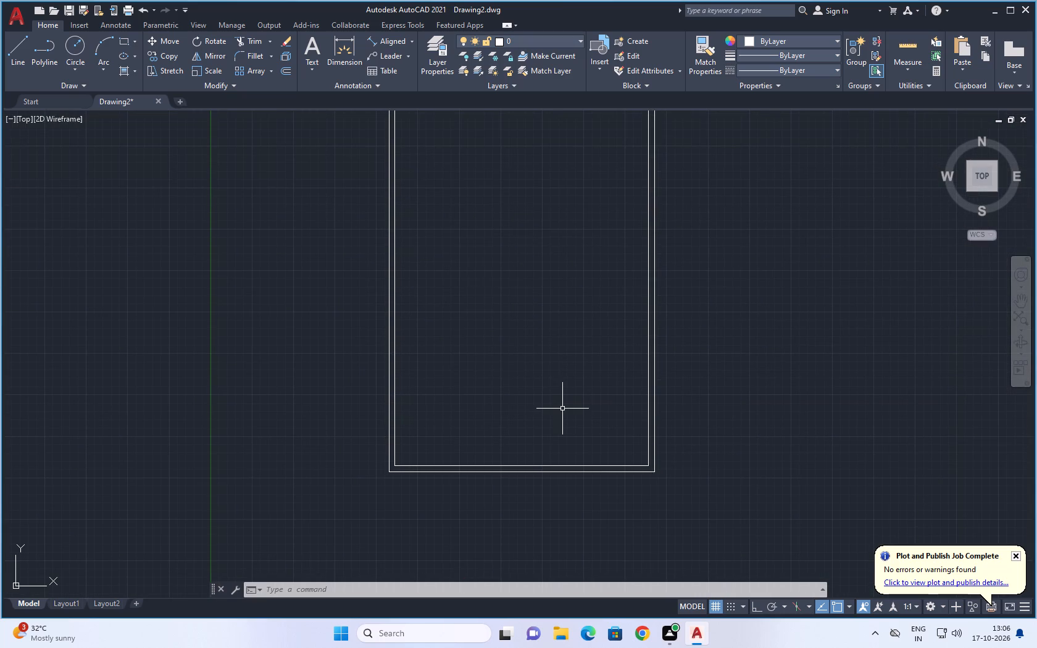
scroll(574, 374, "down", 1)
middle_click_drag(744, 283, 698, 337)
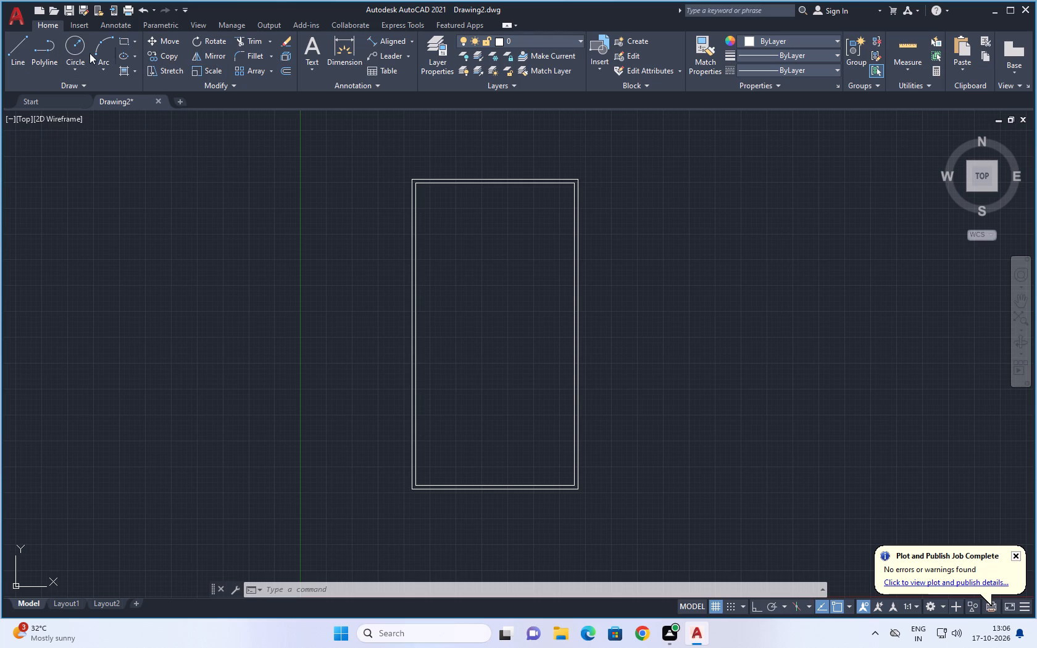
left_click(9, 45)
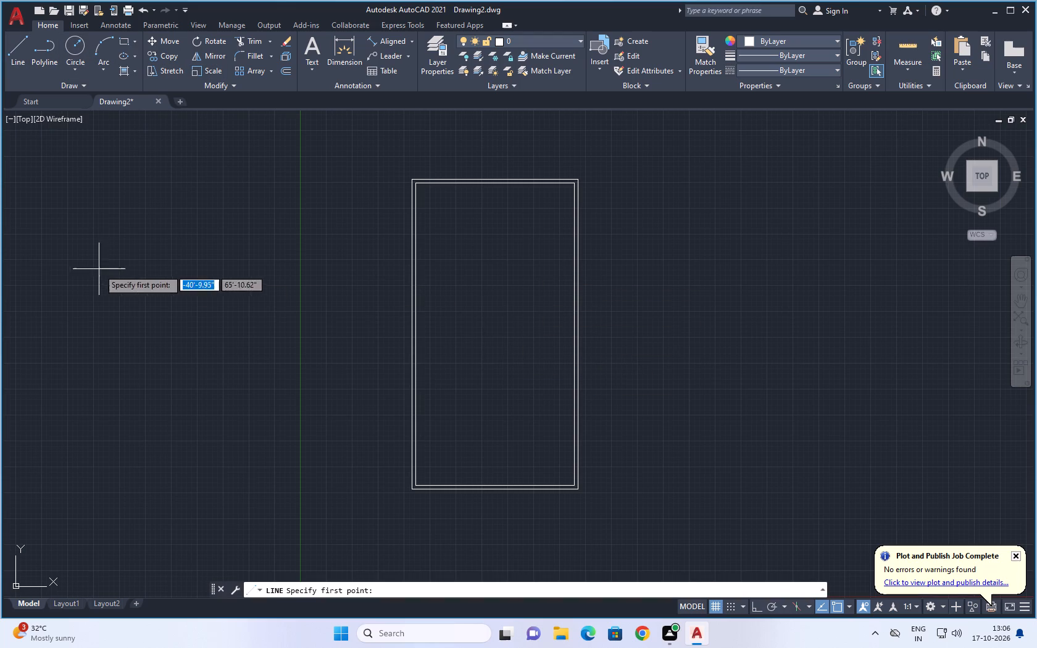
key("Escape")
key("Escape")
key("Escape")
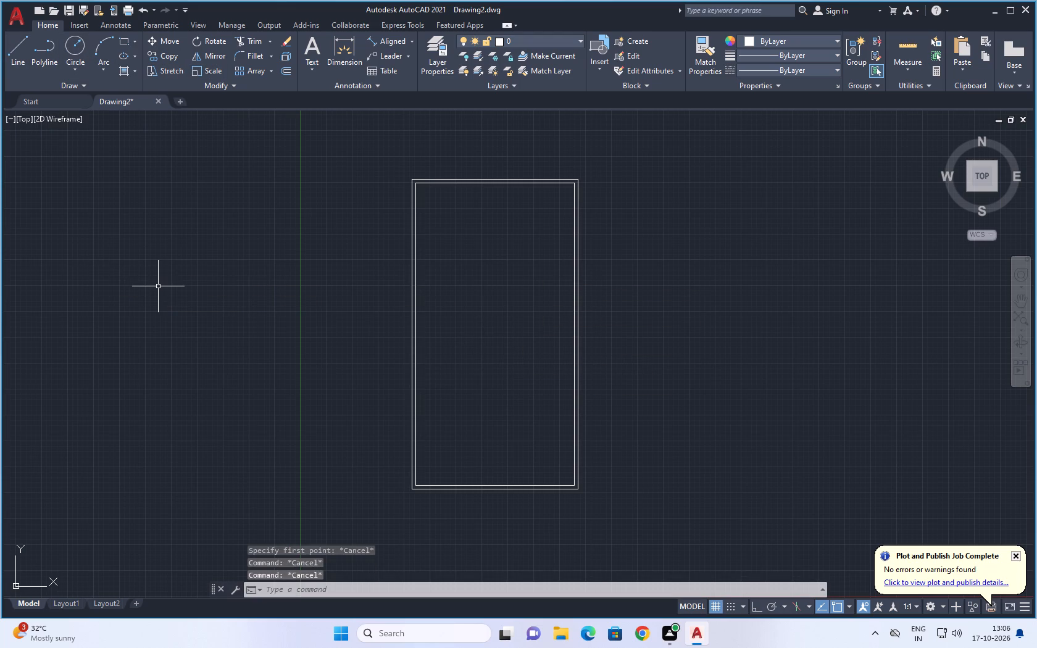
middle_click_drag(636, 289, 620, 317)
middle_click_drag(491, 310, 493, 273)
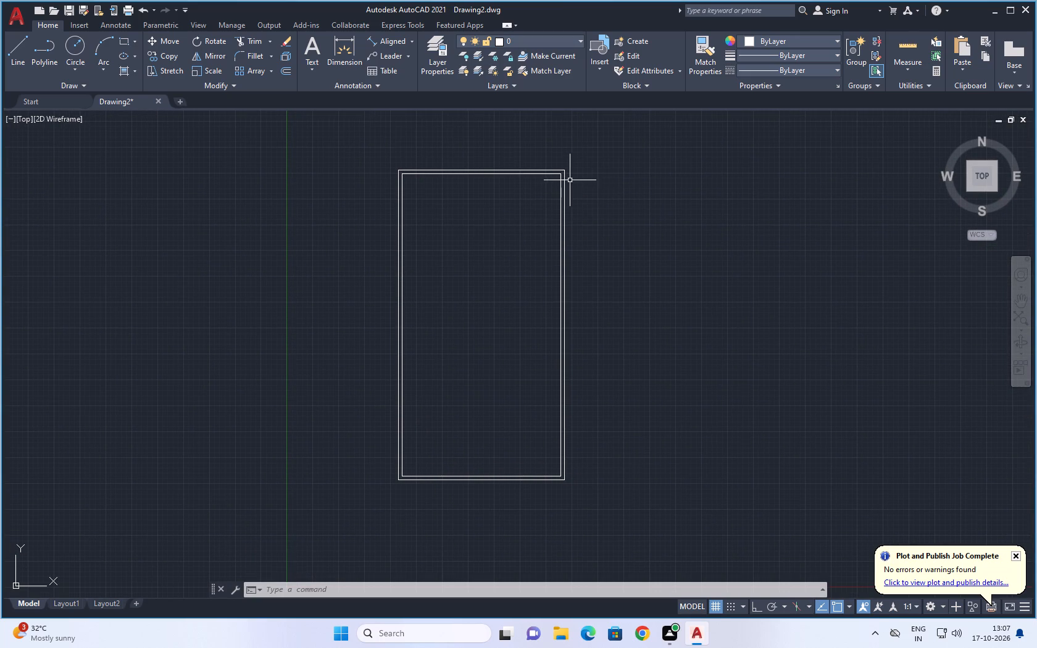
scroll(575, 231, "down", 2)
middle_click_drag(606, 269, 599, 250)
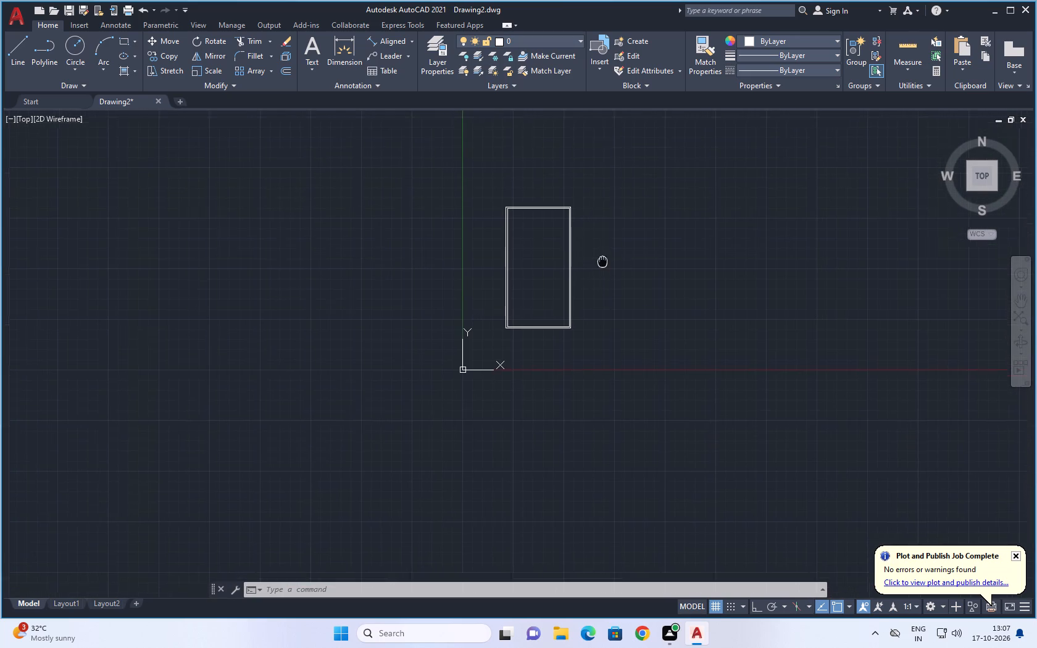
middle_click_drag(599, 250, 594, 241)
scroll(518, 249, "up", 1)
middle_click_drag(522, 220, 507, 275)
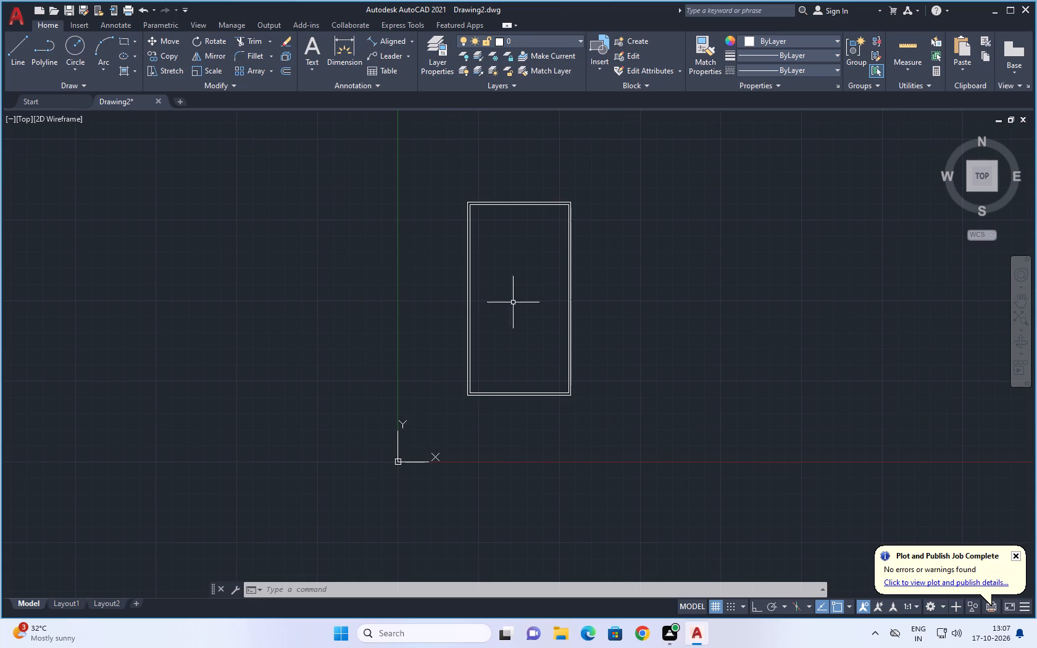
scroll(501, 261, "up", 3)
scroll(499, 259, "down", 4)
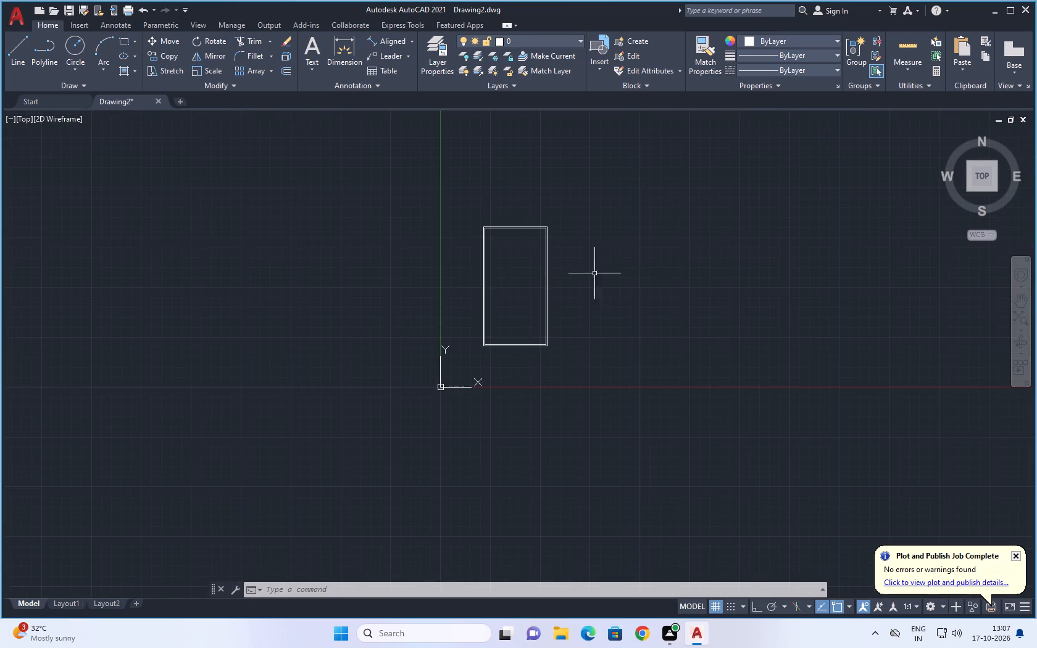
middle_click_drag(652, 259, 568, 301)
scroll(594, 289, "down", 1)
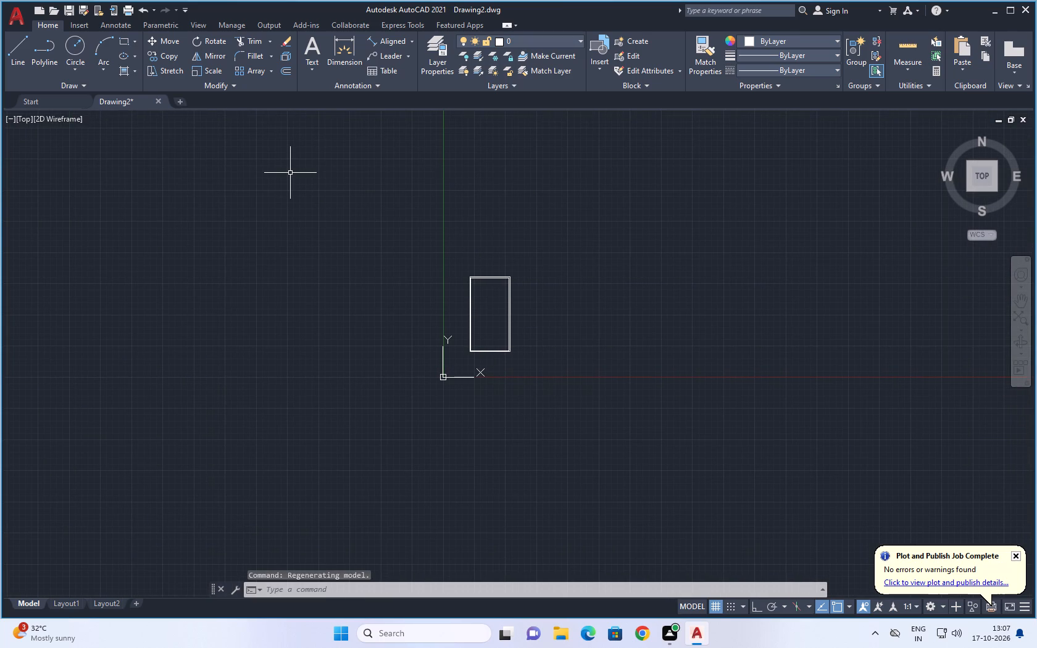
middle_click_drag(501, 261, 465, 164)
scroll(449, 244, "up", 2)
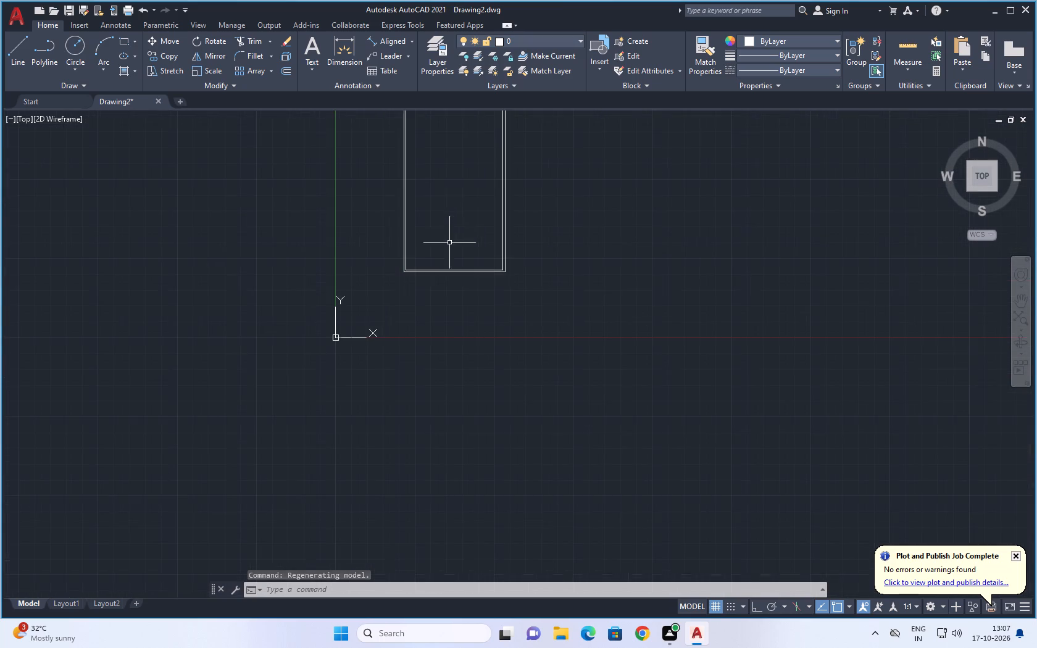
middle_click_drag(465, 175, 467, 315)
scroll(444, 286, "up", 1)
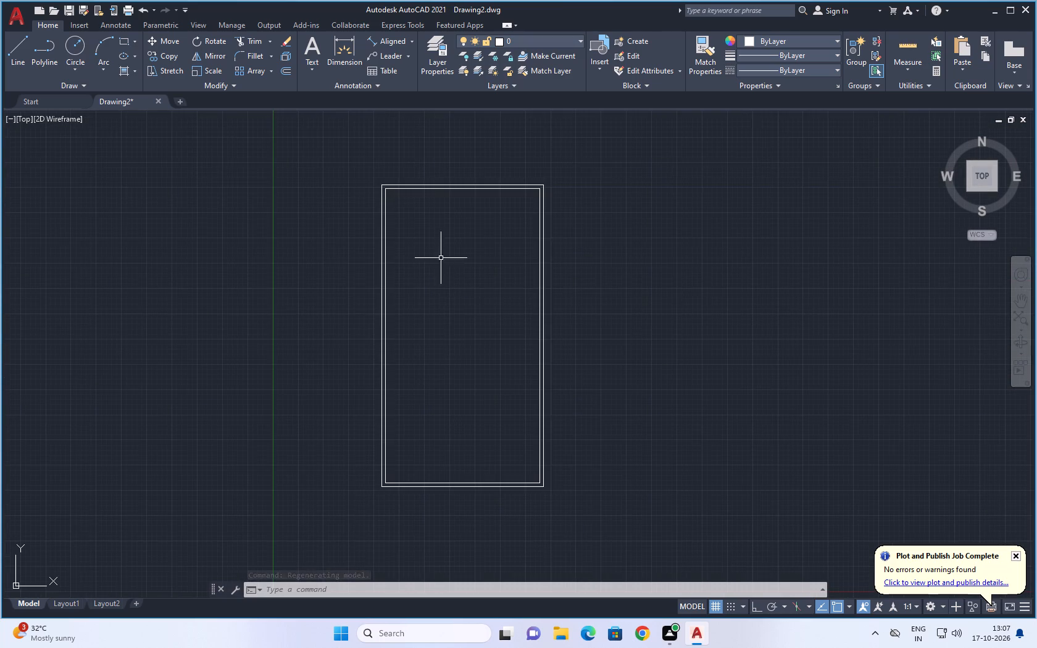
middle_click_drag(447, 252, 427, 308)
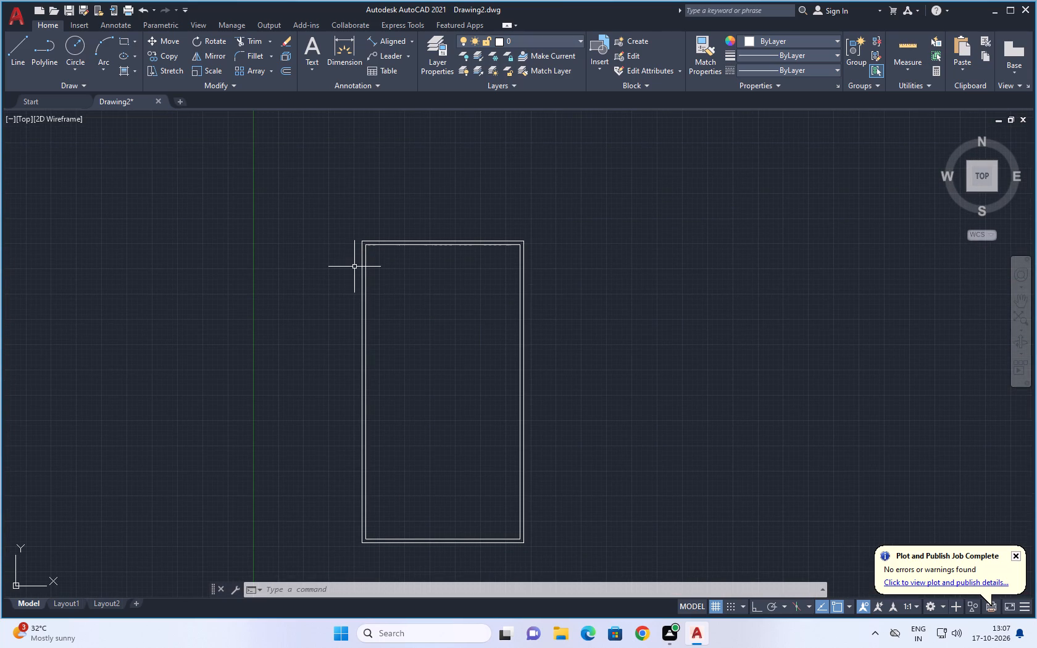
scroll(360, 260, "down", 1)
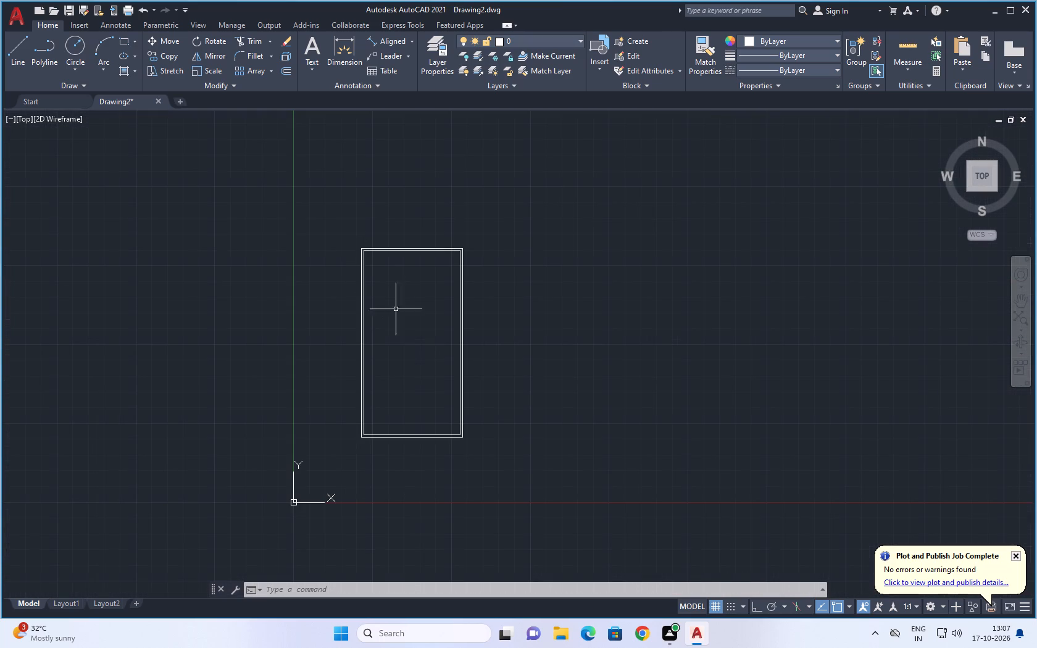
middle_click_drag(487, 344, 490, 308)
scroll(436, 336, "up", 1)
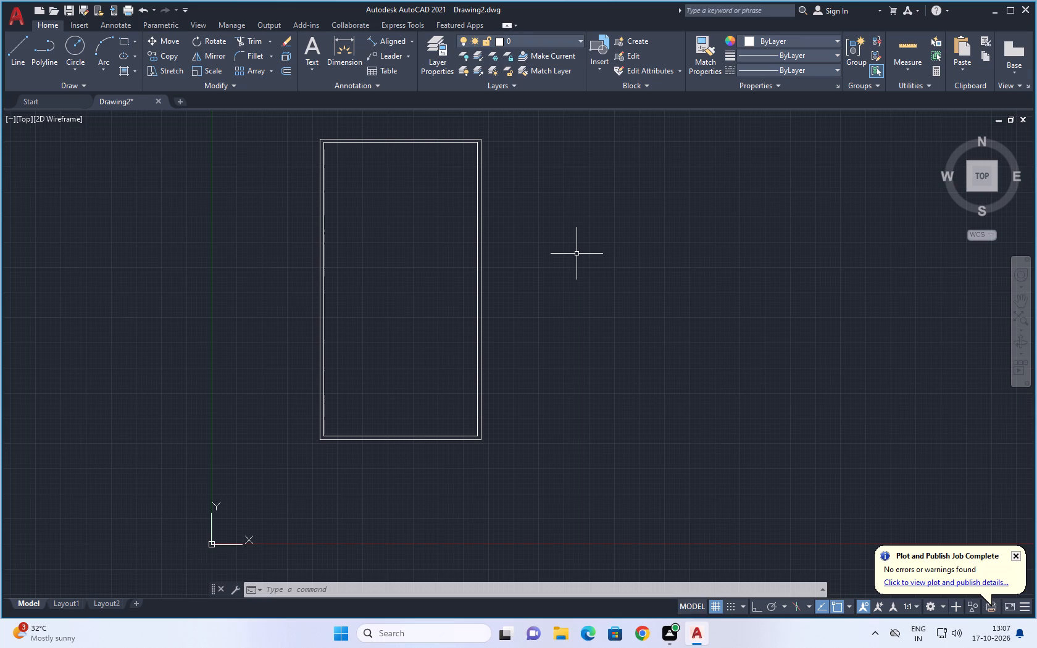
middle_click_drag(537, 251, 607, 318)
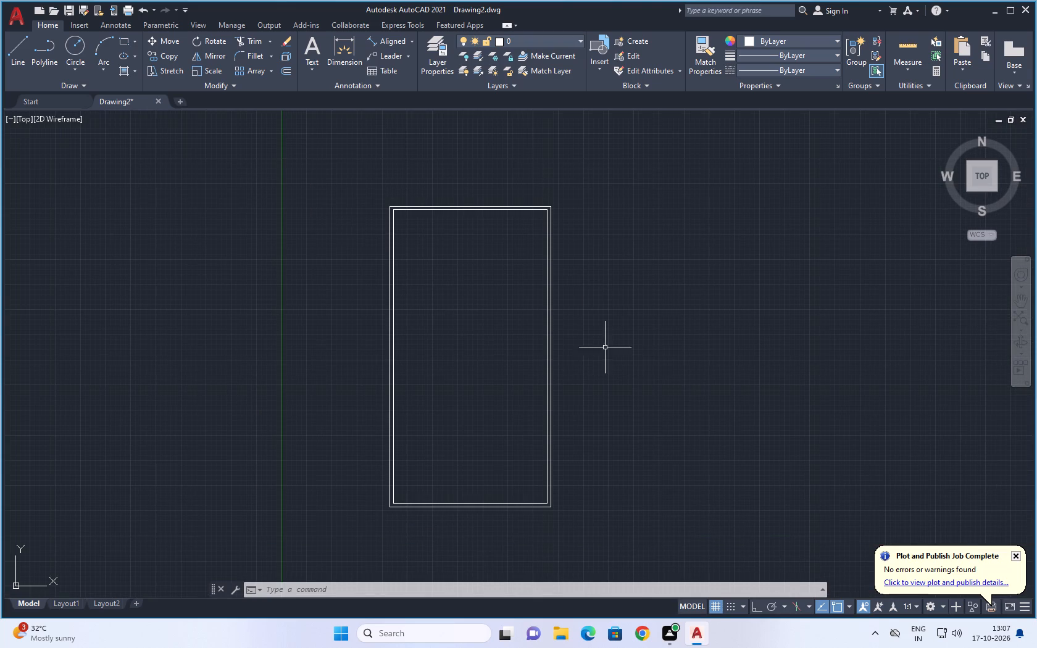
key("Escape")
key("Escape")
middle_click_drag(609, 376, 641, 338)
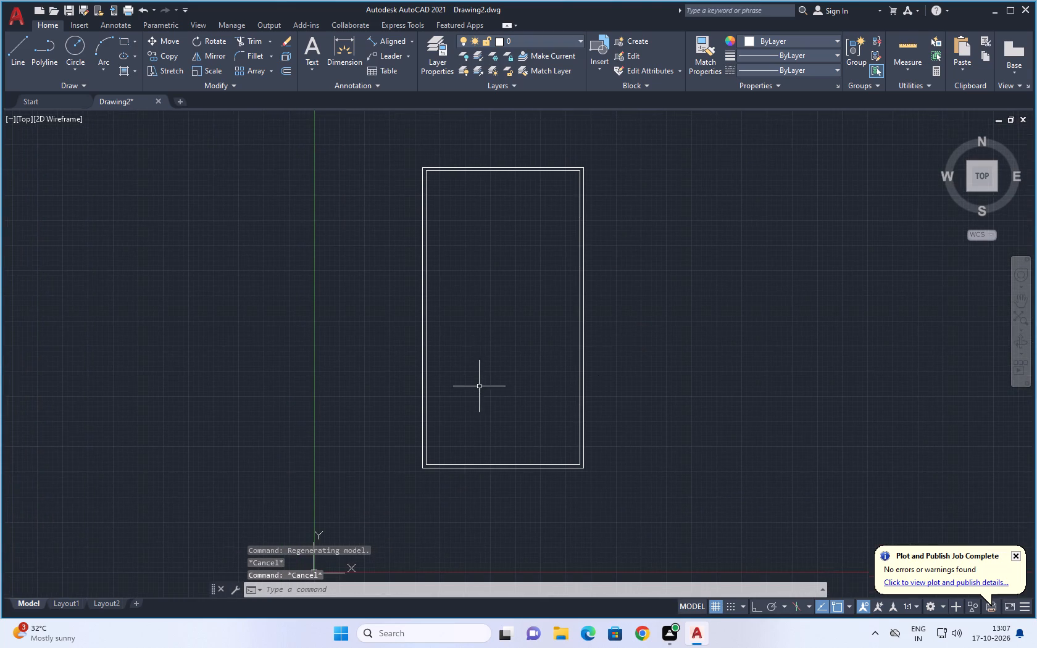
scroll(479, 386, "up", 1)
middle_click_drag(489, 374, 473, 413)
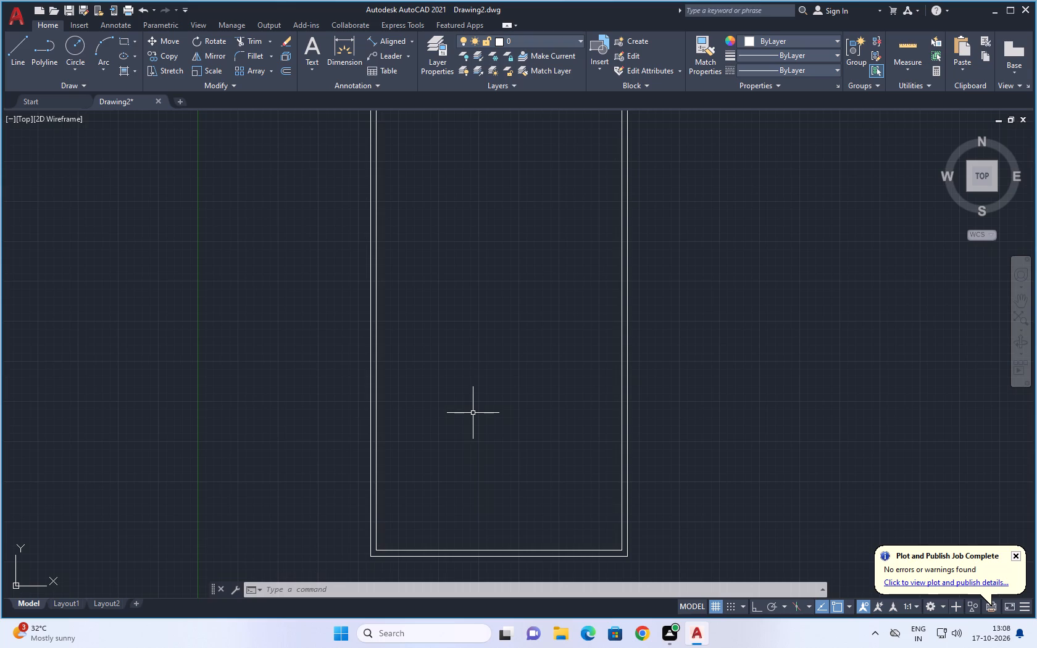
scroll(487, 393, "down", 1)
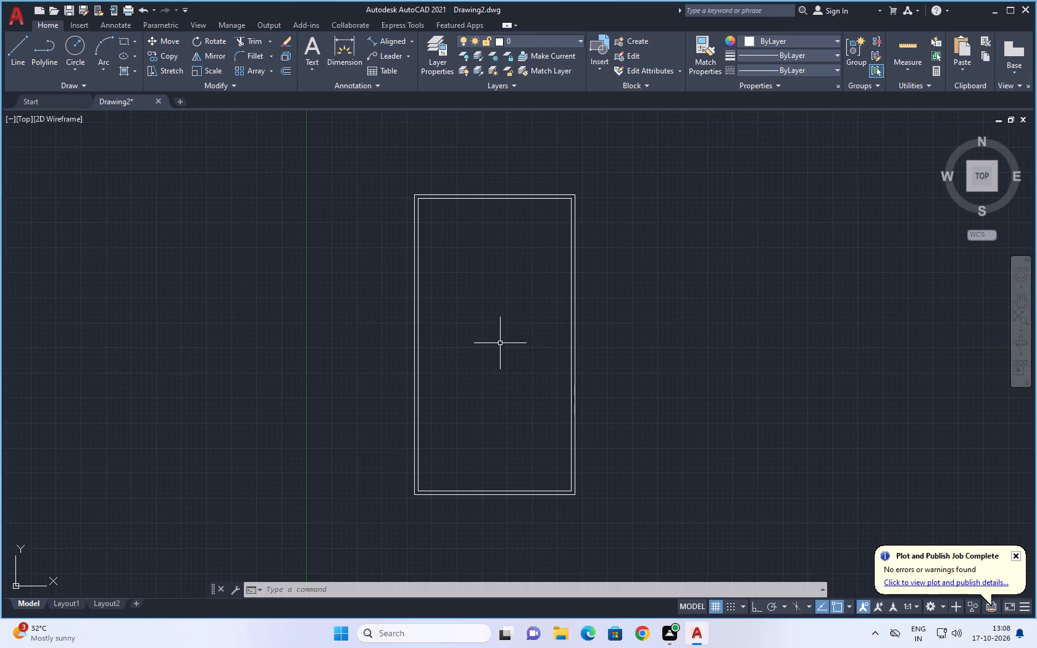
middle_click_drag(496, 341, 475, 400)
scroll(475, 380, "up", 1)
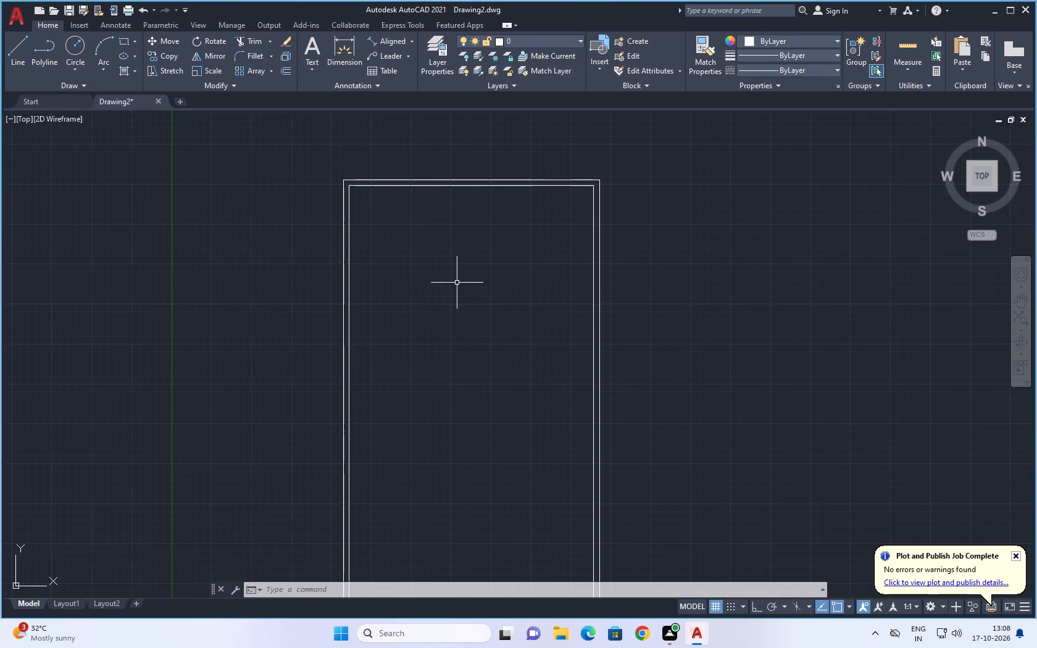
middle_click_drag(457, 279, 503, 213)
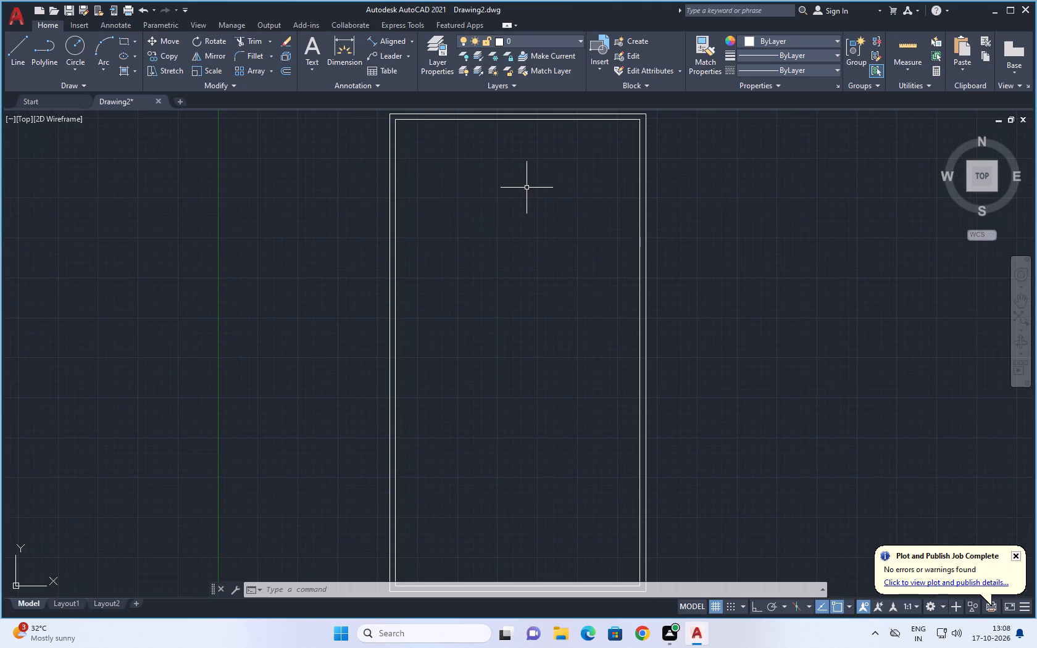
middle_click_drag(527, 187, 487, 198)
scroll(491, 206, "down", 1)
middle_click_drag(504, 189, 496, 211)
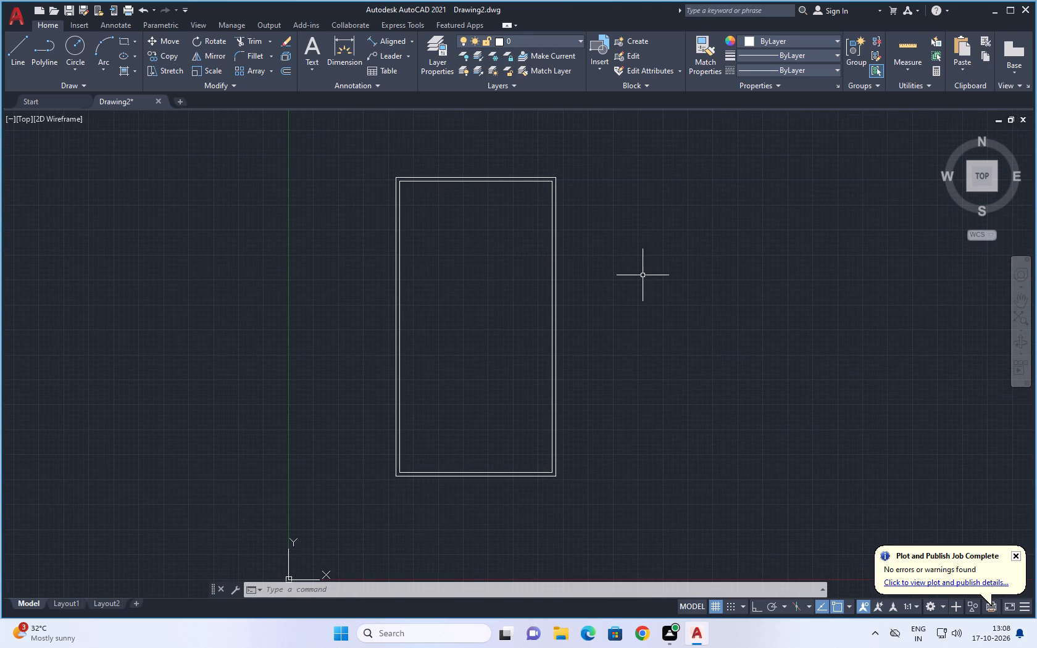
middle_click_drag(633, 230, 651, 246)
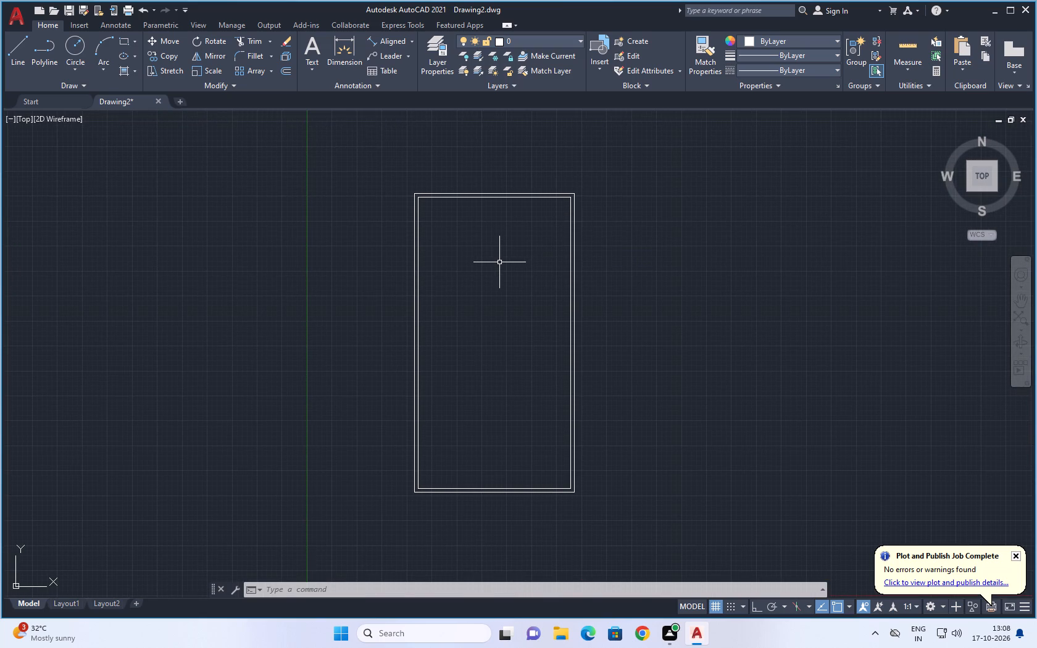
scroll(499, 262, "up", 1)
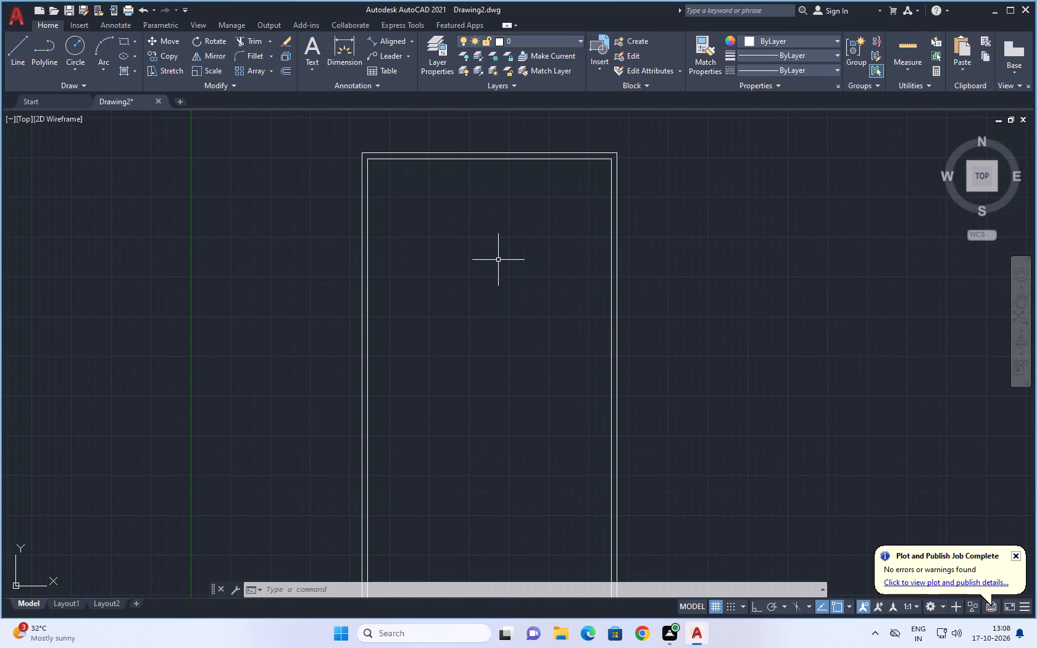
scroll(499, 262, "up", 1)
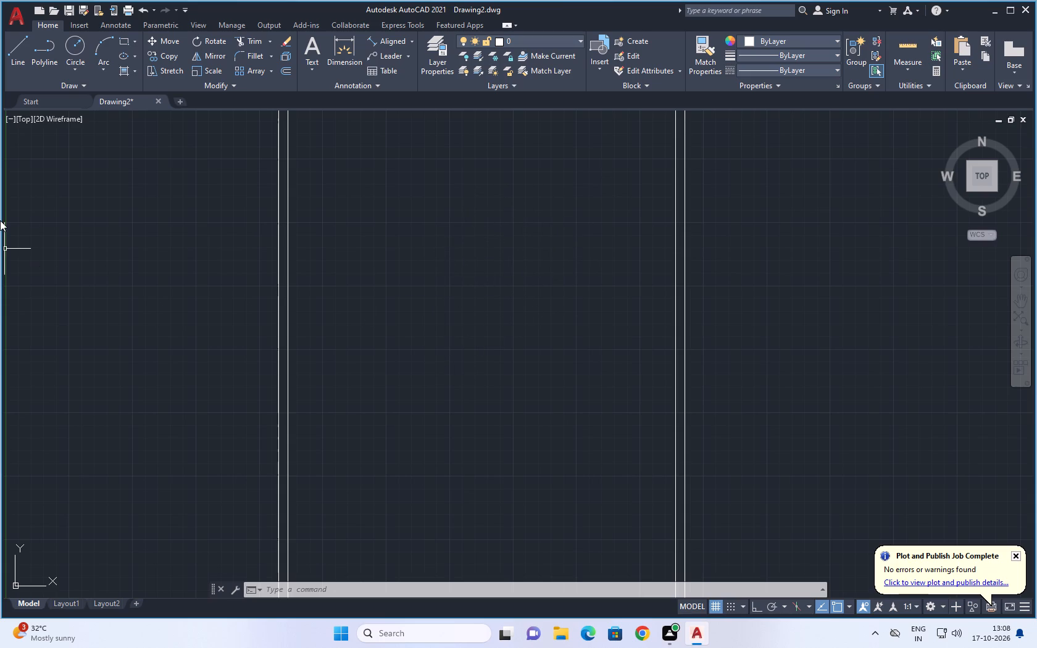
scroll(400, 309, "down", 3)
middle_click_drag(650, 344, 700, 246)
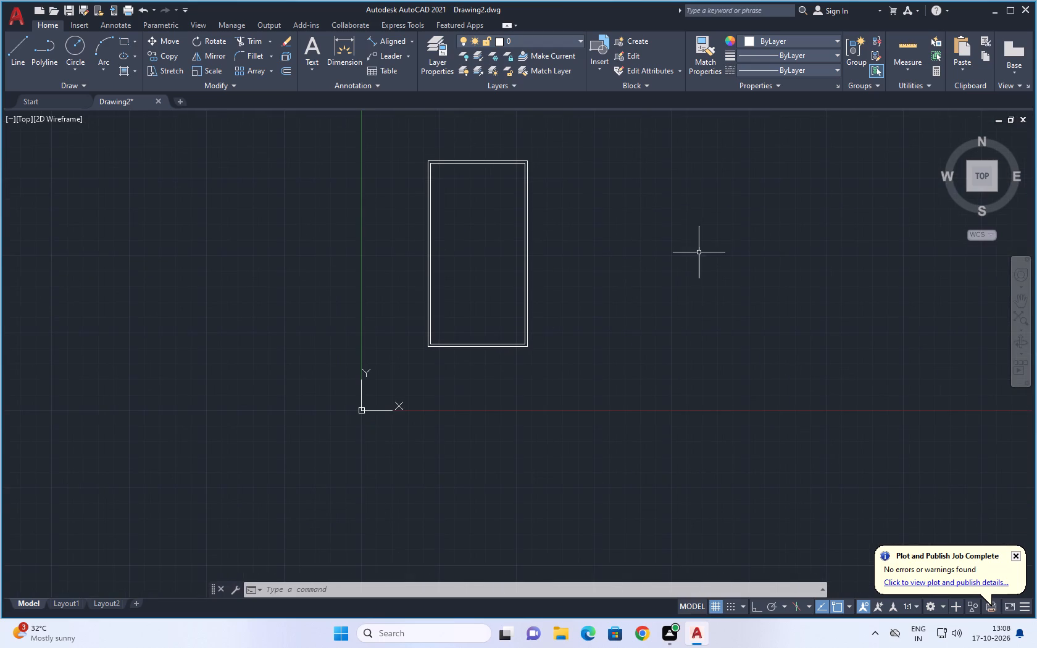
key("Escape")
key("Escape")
Check each side of the inner rectangle (top, left, right and bottom) by selecting it individually as a separate line.
middle_click_drag(562, 214, 639, 278)
middle_click_drag(582, 204, 583, 167)
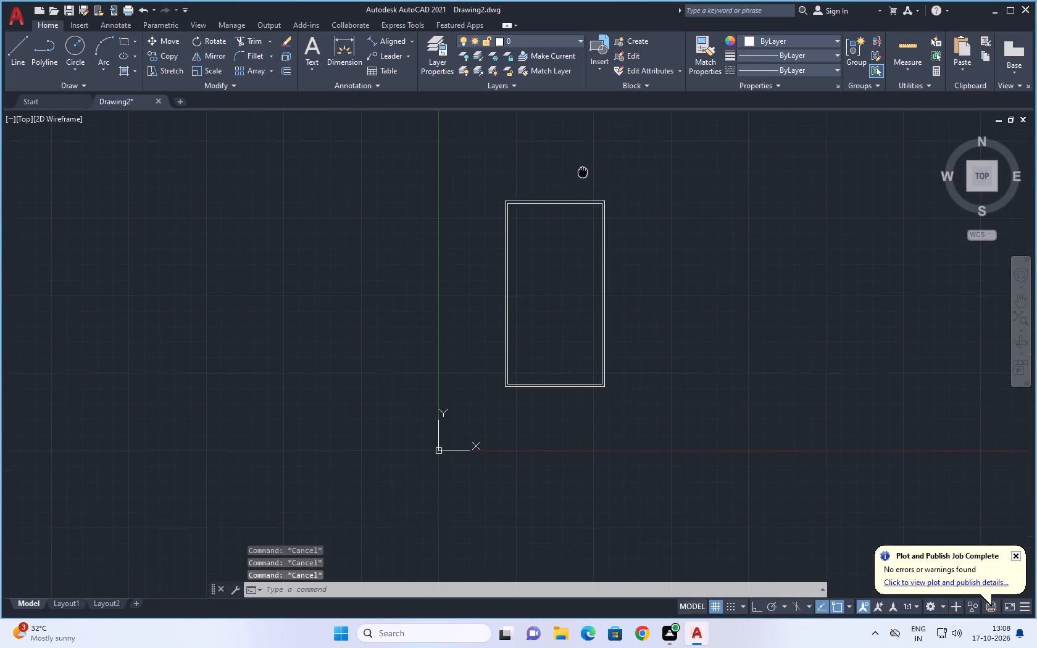
middle_click_drag(583, 167, 583, 159)
scroll(565, 202, "up", 1)
middle_click_drag(563, 180, 565, 247)
scroll(557, 241, "up", 2)
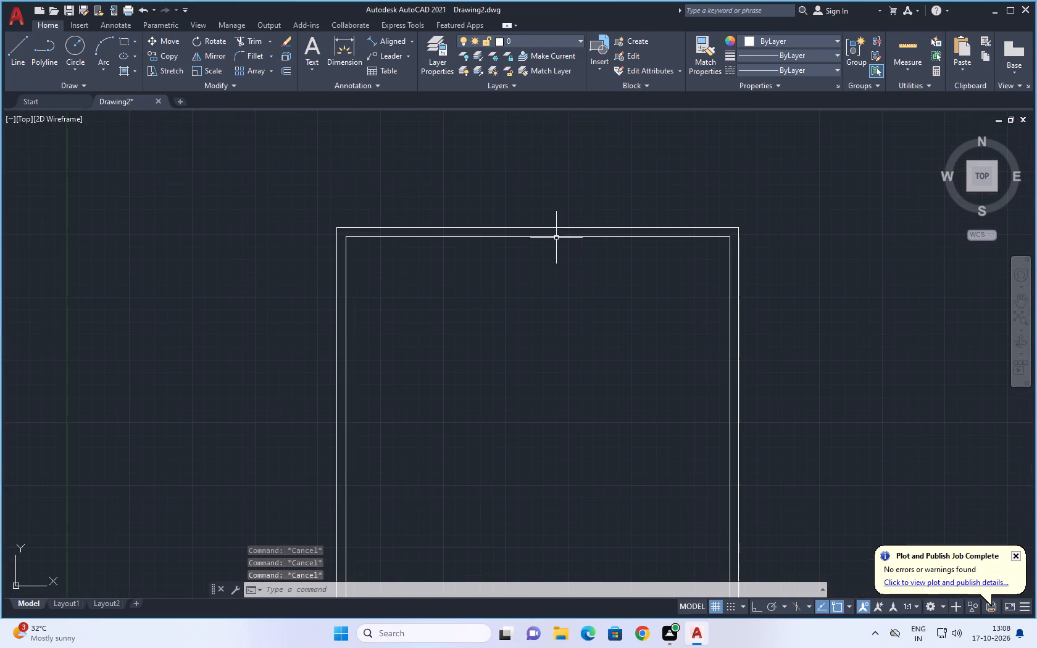
left_click(556, 237)
scroll(568, 339, "down", 1)
middle_click_drag(568, 348, 531, 245)
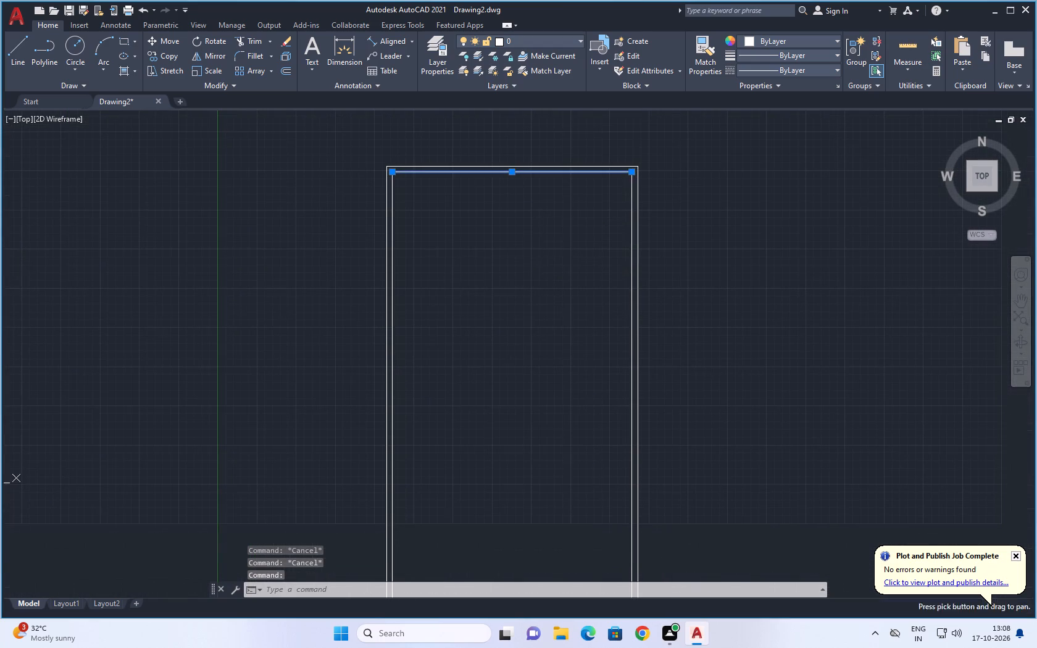
key("Escape")
key("Escape")
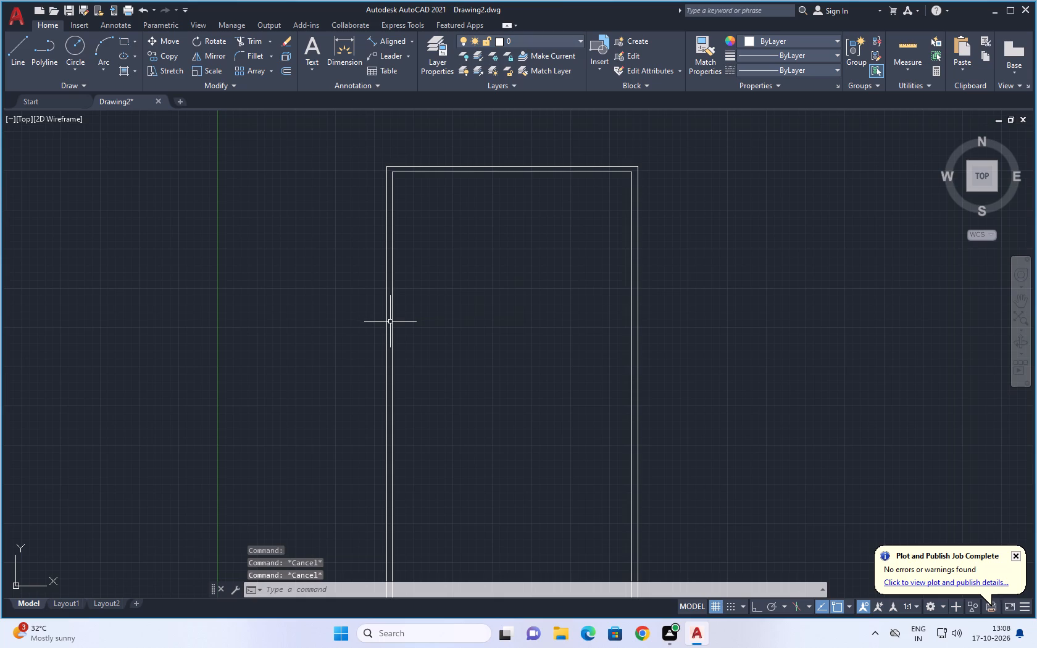
left_click(391, 323)
scroll(460, 328, "down", 1)
key("Escape")
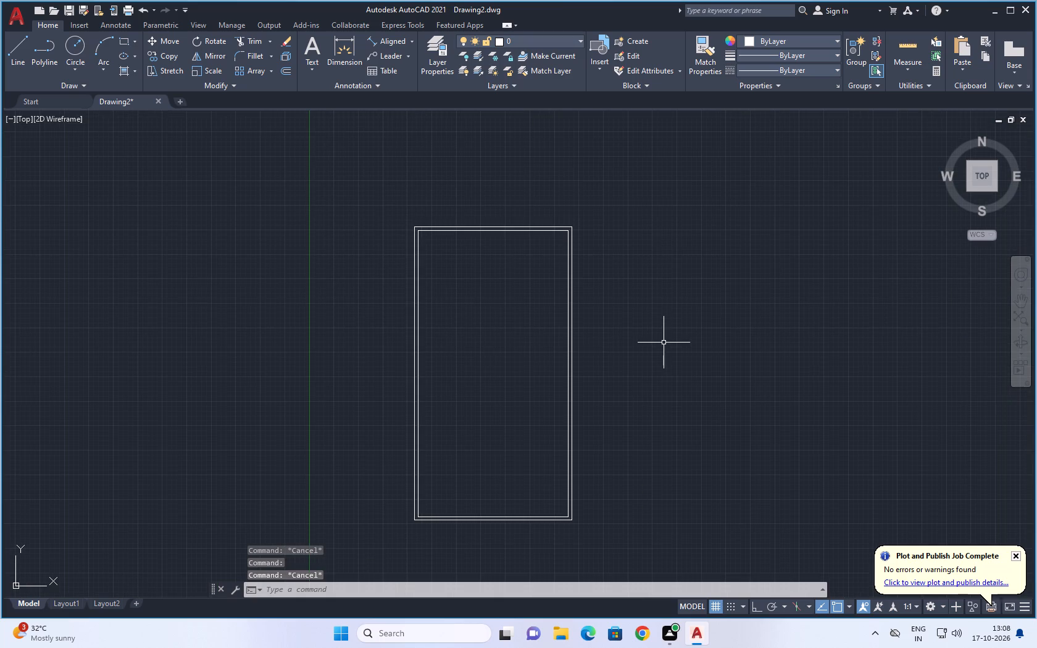
middle_click_drag(659, 341, 659, 264)
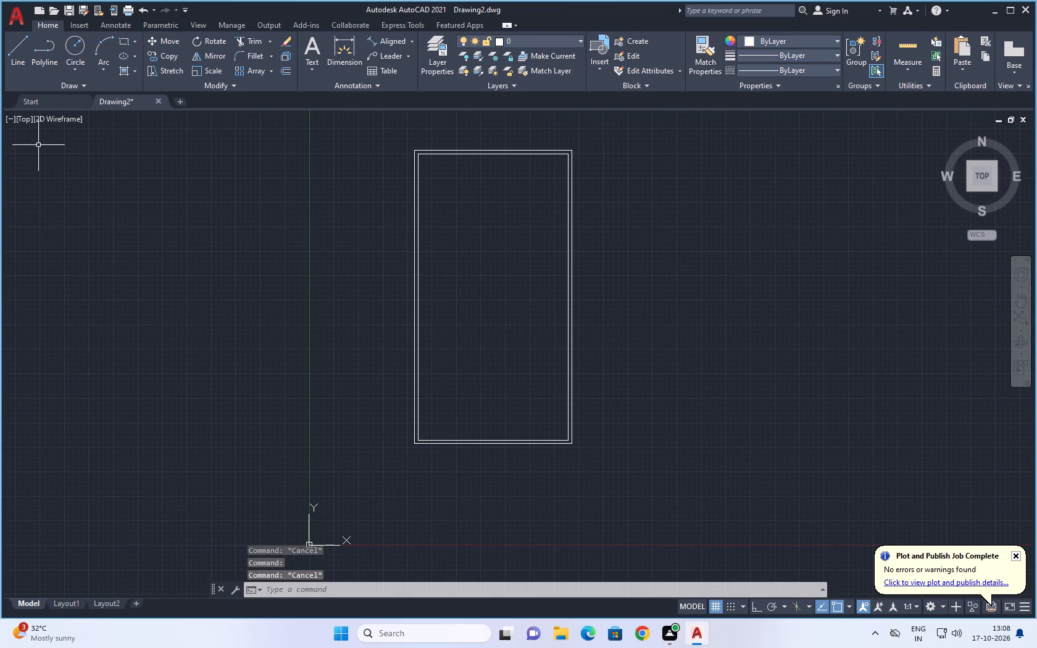
middle_click_drag(628, 288, 589, 347)
scroll(536, 344, "up", 3)
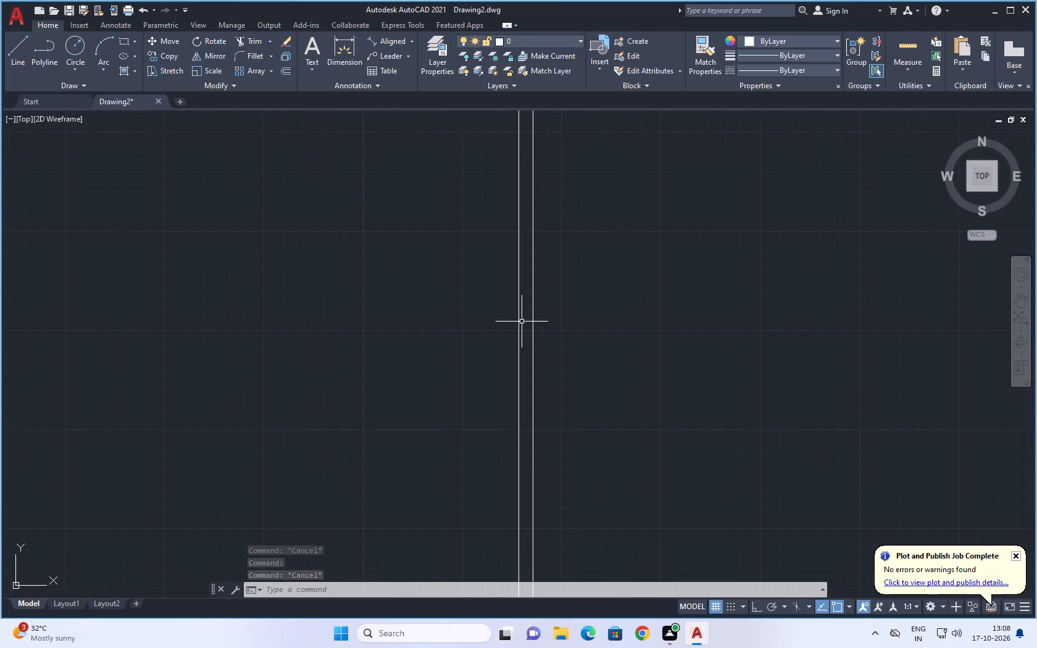
left_click(518, 320)
scroll(656, 322, "down", 2)
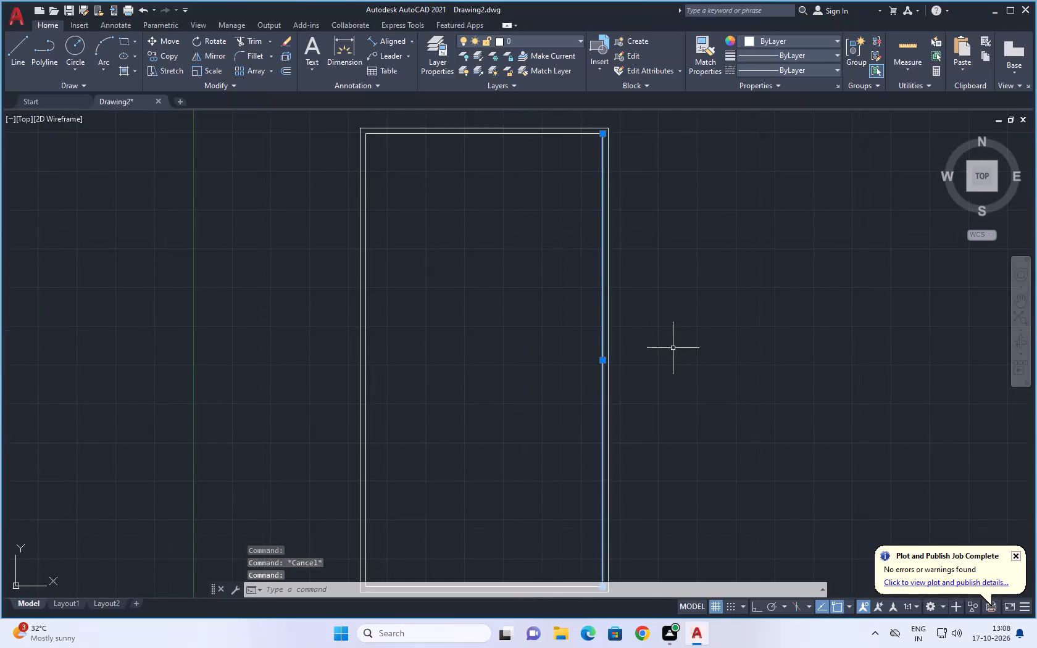
middle_click_drag(672, 345, 693, 232)
key("Escape")
key("Escape")
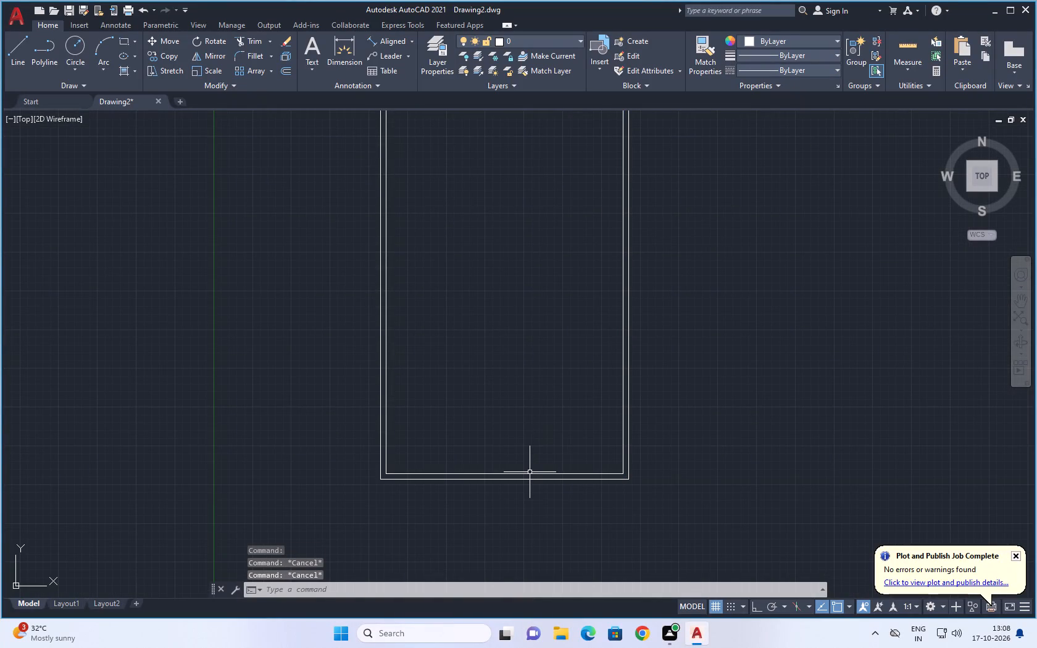
left_click(530, 472)
scroll(541, 289, "down", 2)
middle_click_drag(686, 230, 695, 334)
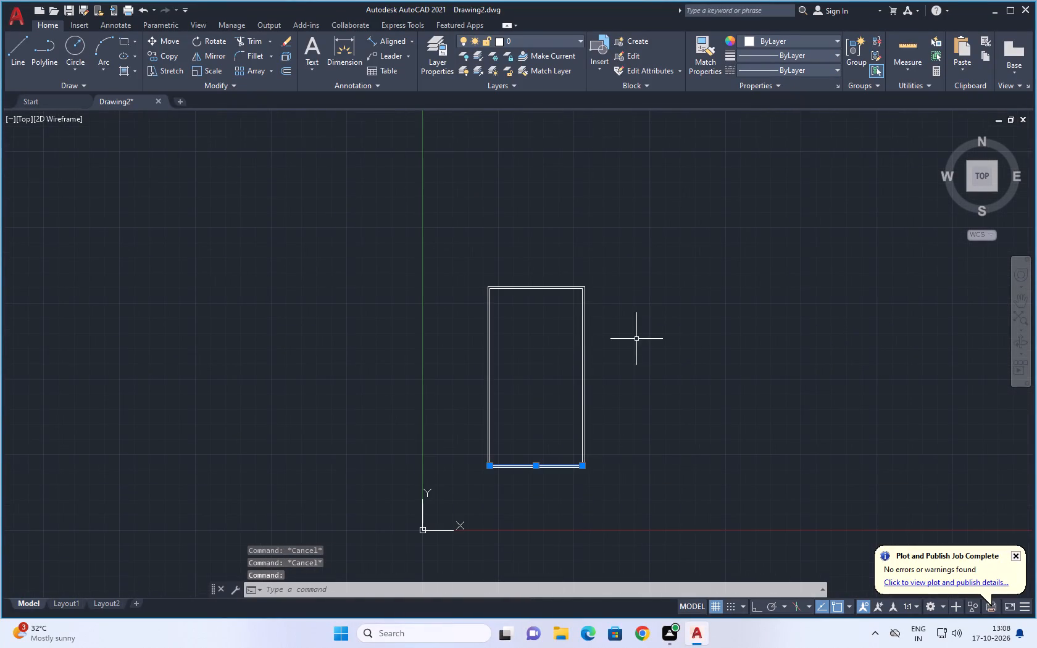
middle_click_drag(680, 320, 689, 296)
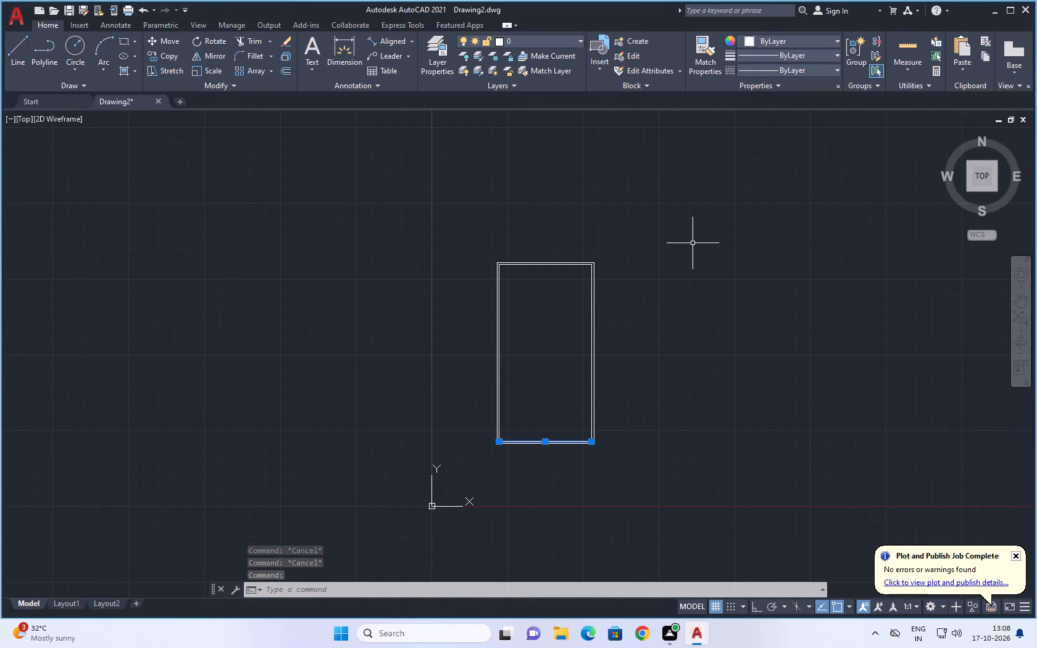
middle_click(697, 260)
key("Escape")
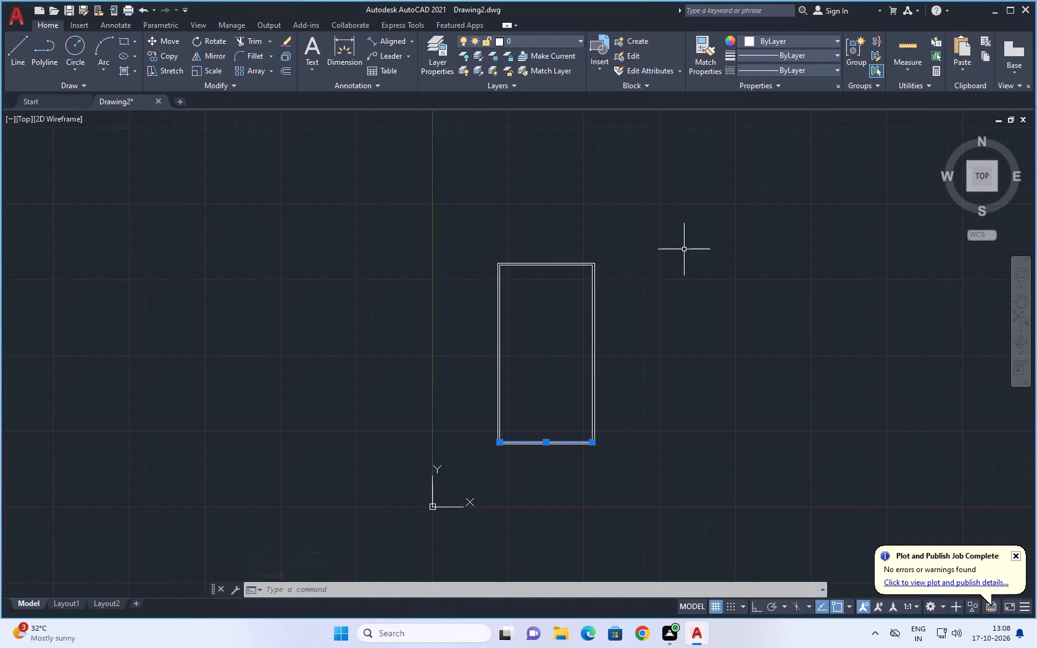
key("Escape")
Offset the left inner wall line 11' toward the inside of the plan.
scroll(523, 281, "up", 3)
middle_click_drag(558, 263, 555, 297)
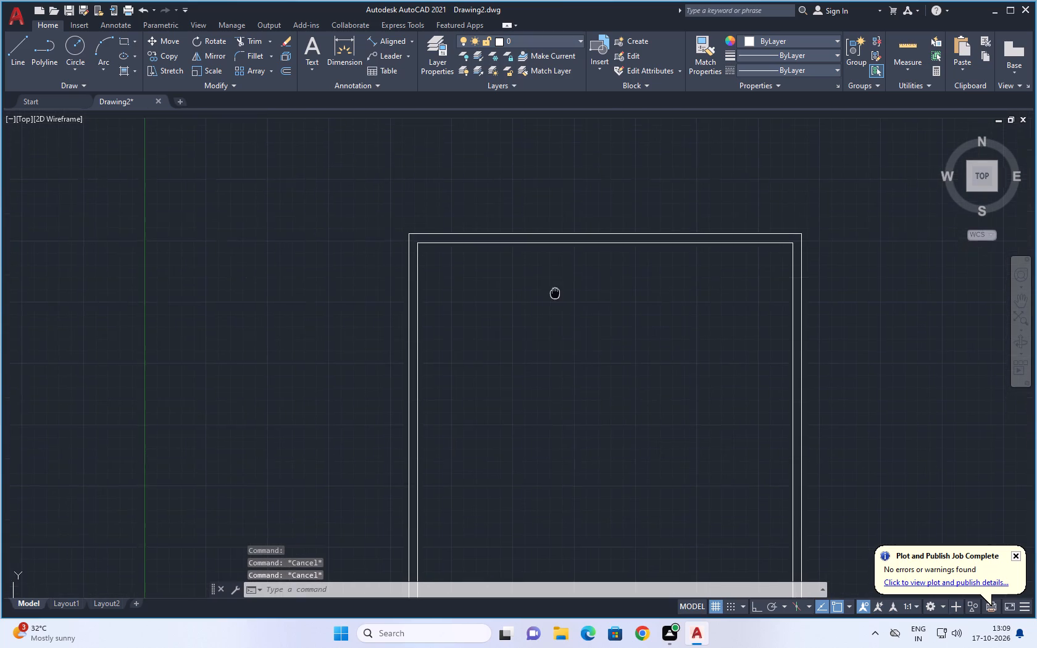
middle_click_drag(555, 297, 554, 307)
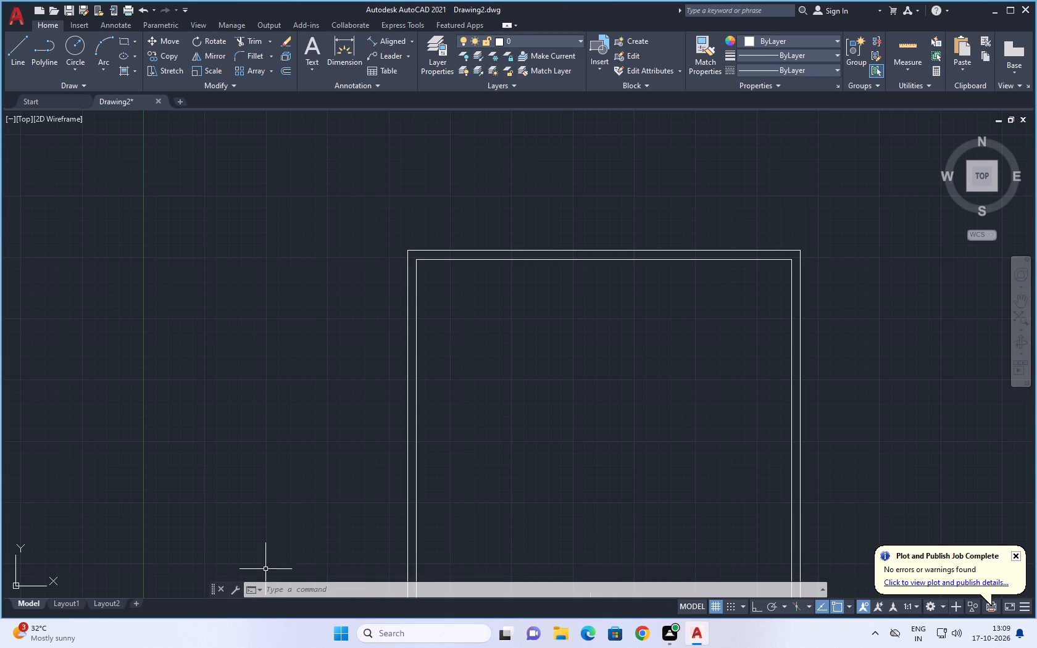
middle_click_drag(578, 462, 538, 281)
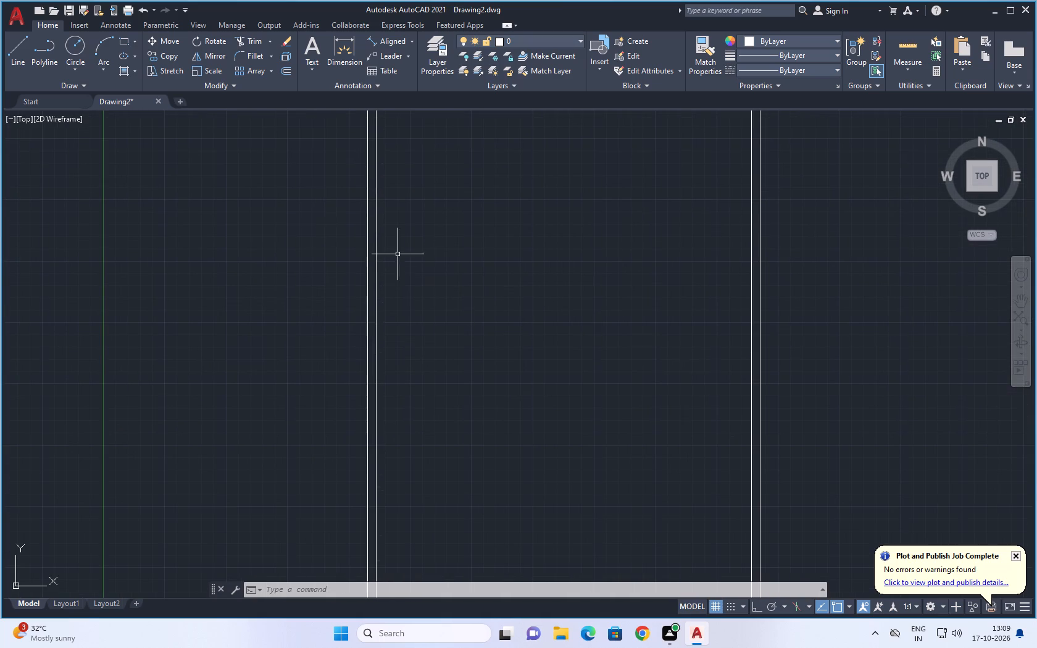
key("Escape")
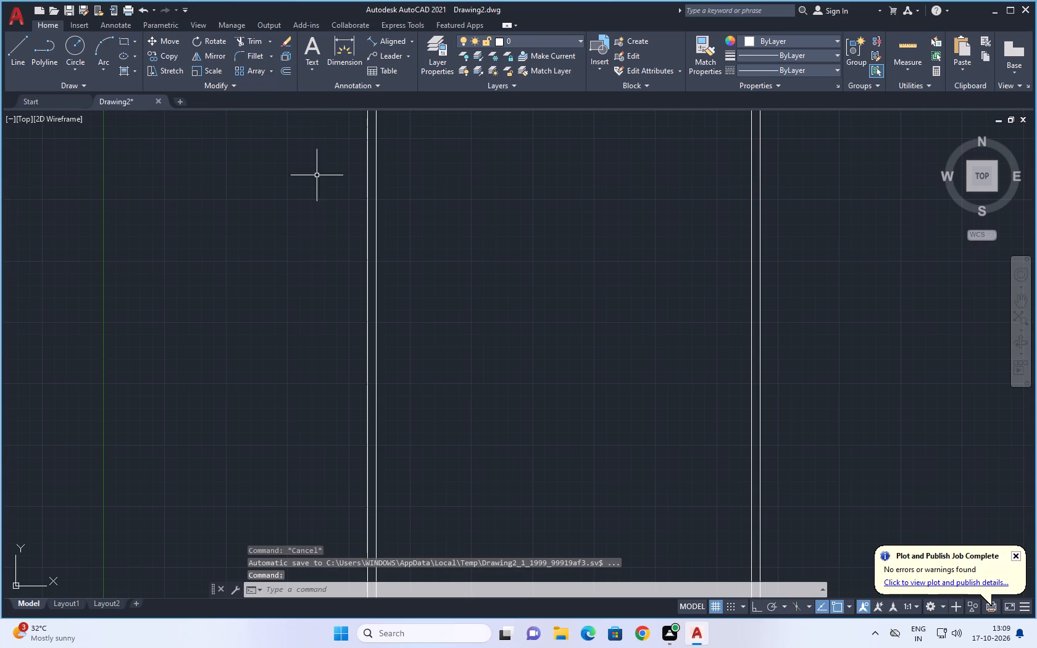
left_click(285, 70)
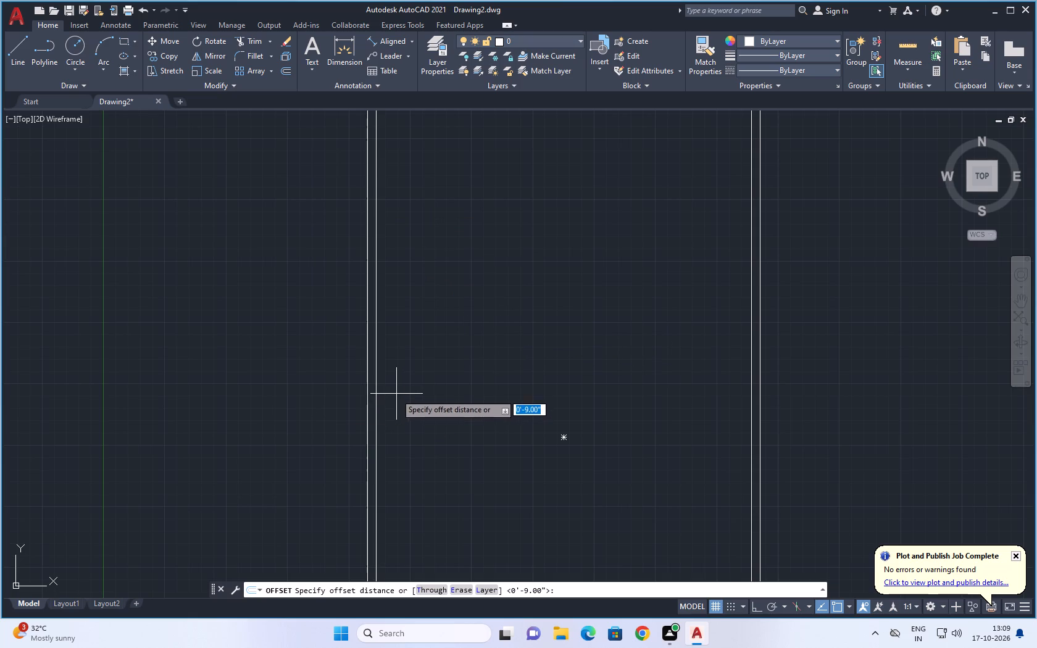
type("11'")
key("Return")
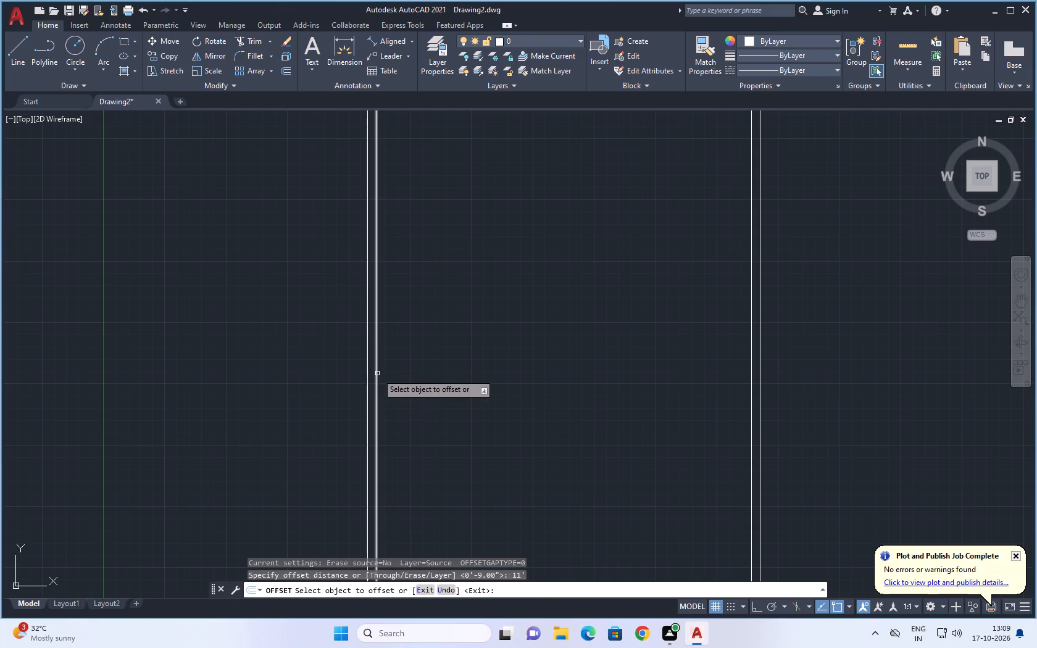
left_click(377, 373)
left_click(544, 374)
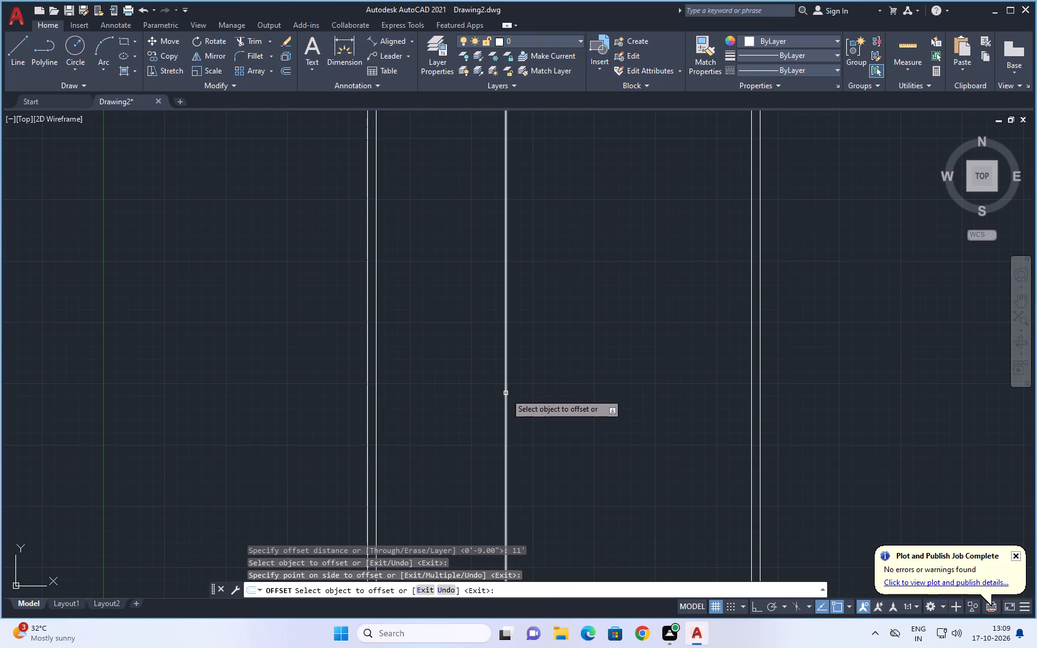
Offset the vertical partition line 4.5" away from the left wall to give the first partition its thickness.
left_click(506, 393)
type("4.5")
key("shift+quotedbl")
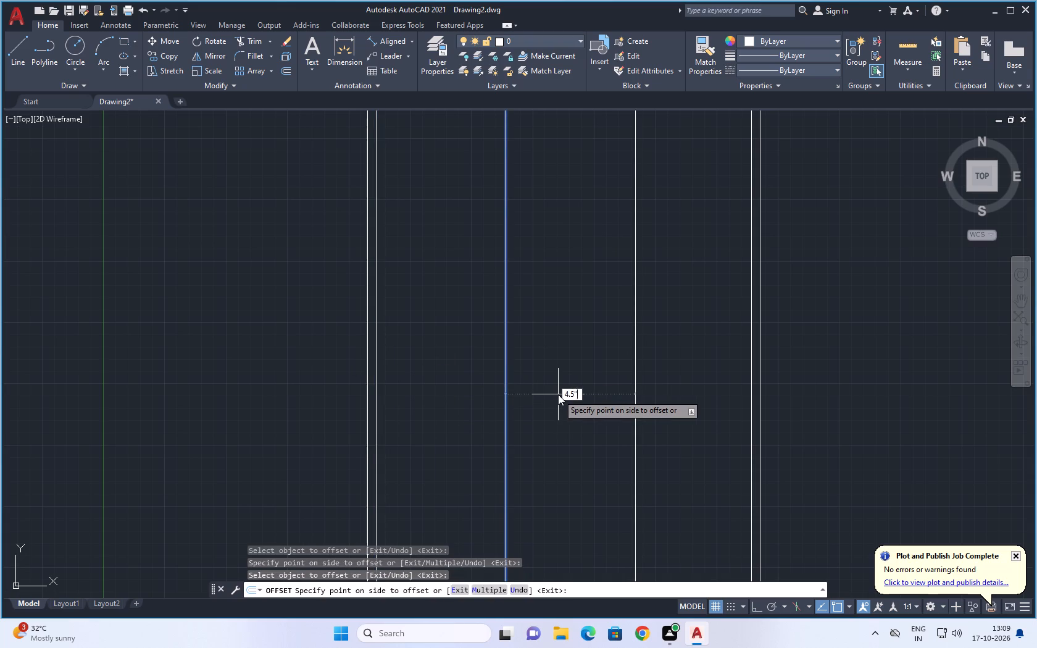
key("Return")
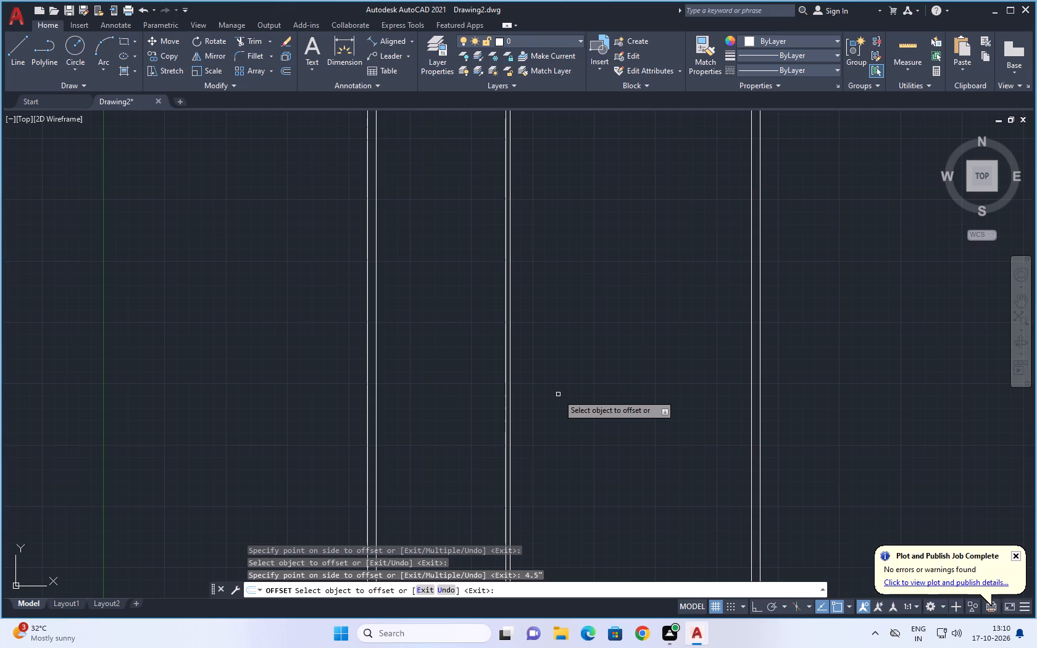
Add a second vertical partition by offsetting the first partition's right face 10'1.5" to the right, and that new line another 4.5".
left_click(509, 312)
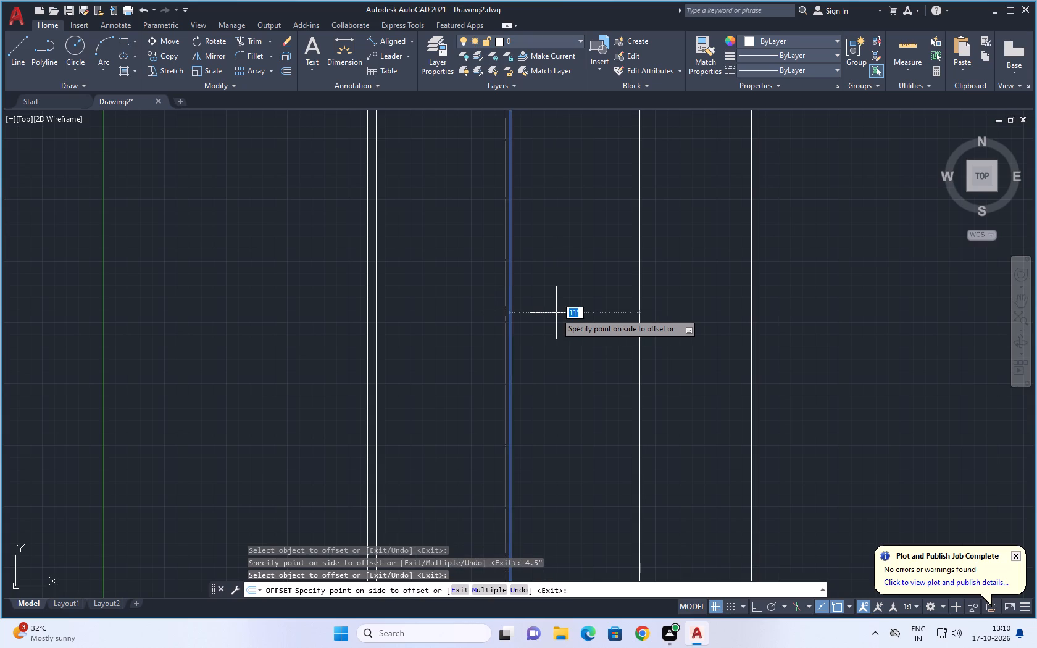
type("10")
type("'1.5")
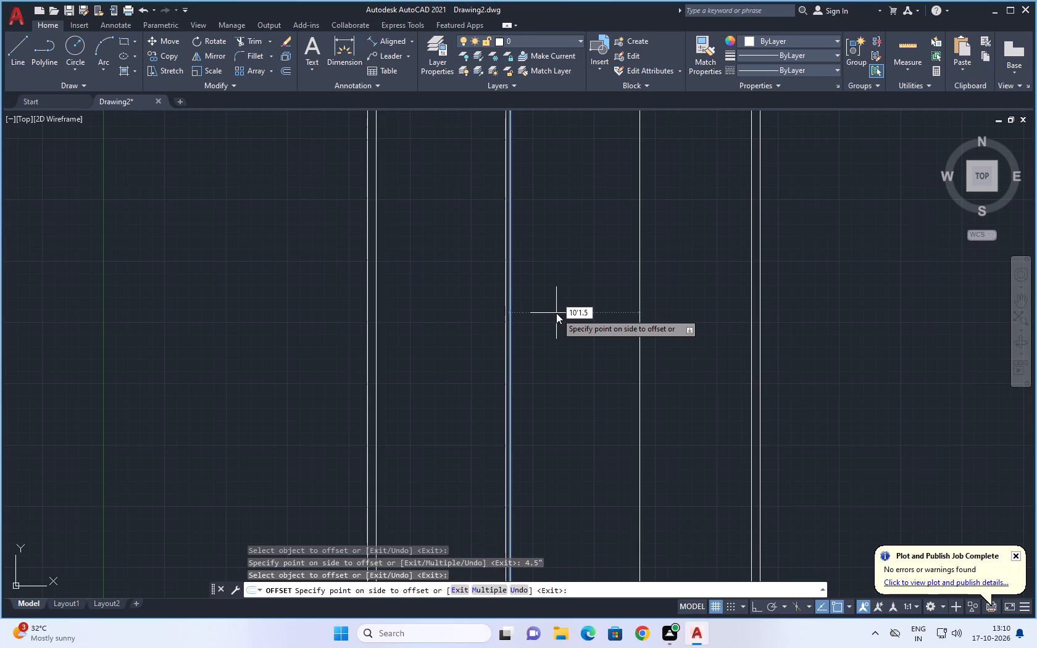
key("shift+quotedbl")
key("Return")
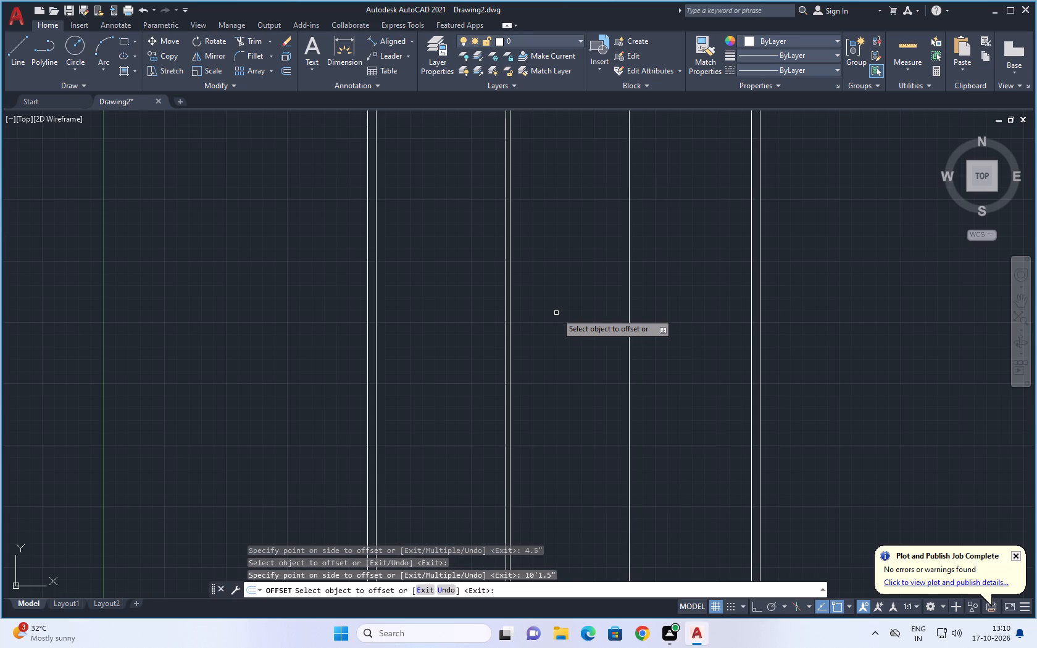
left_click(629, 288)
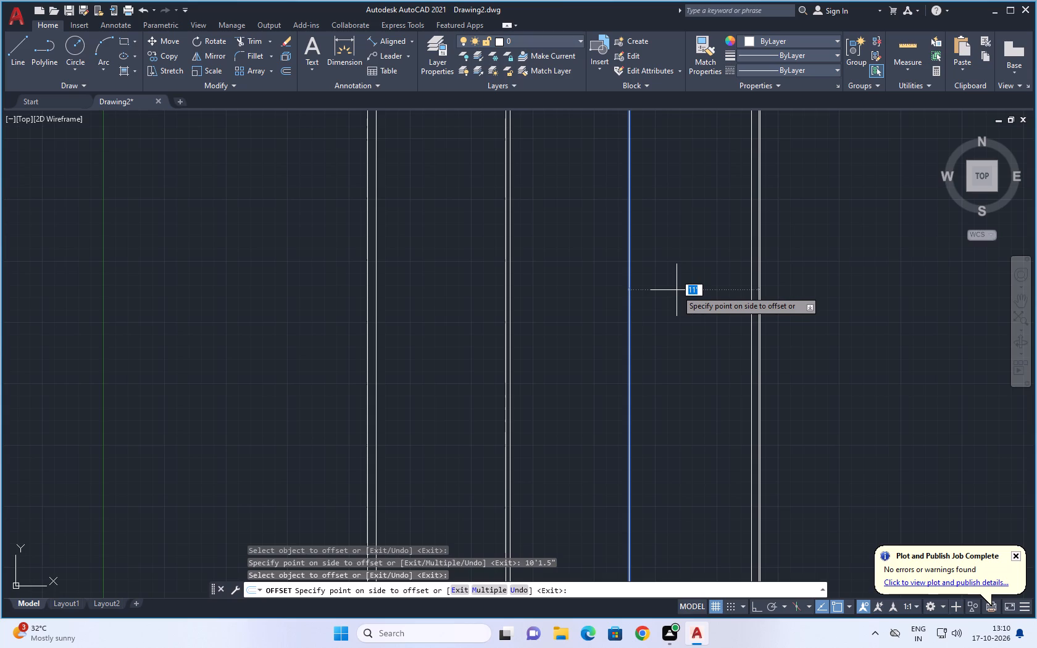
type("4.5")
key("shift+quotedbl")
key("Return")
Add a horizontal wall by offsetting the top inner wall line 4' downward, and the new line another 9".
scroll(677, 291, "down", 2)
middle_click_drag(793, 294, 766, 260)
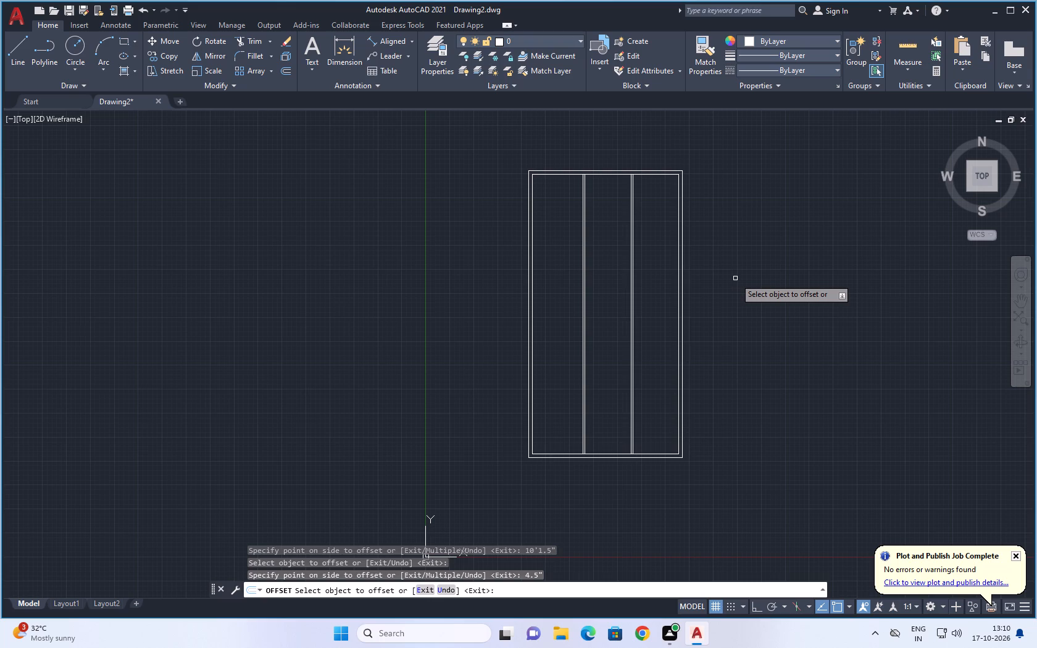
middle_click_drag(622, 221, 617, 276)
scroll(598, 236, "up", 1)
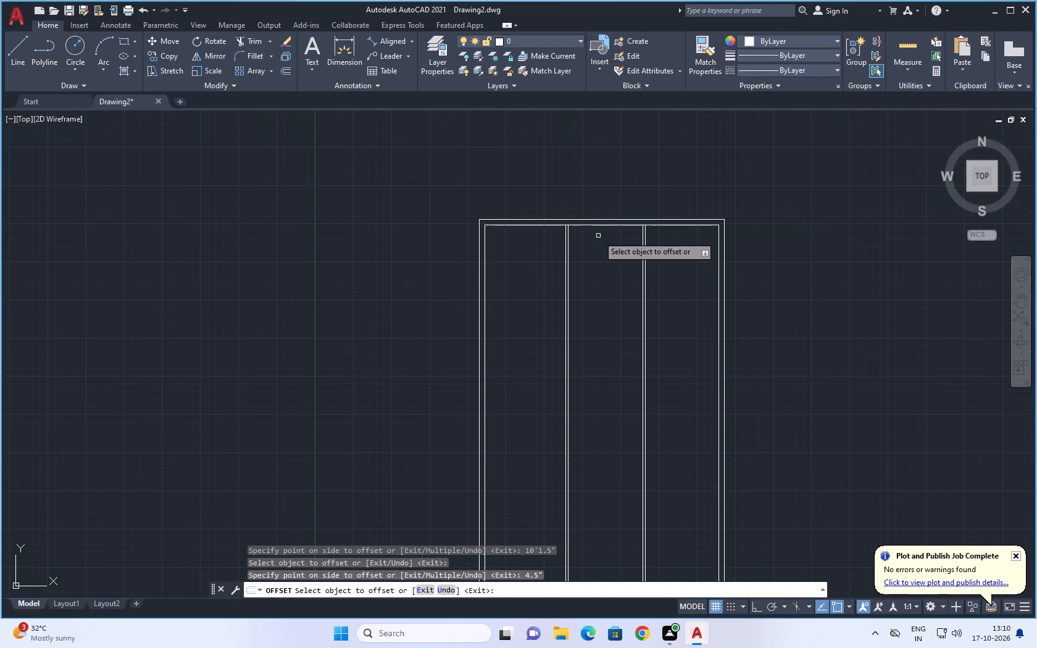
left_click(599, 226)
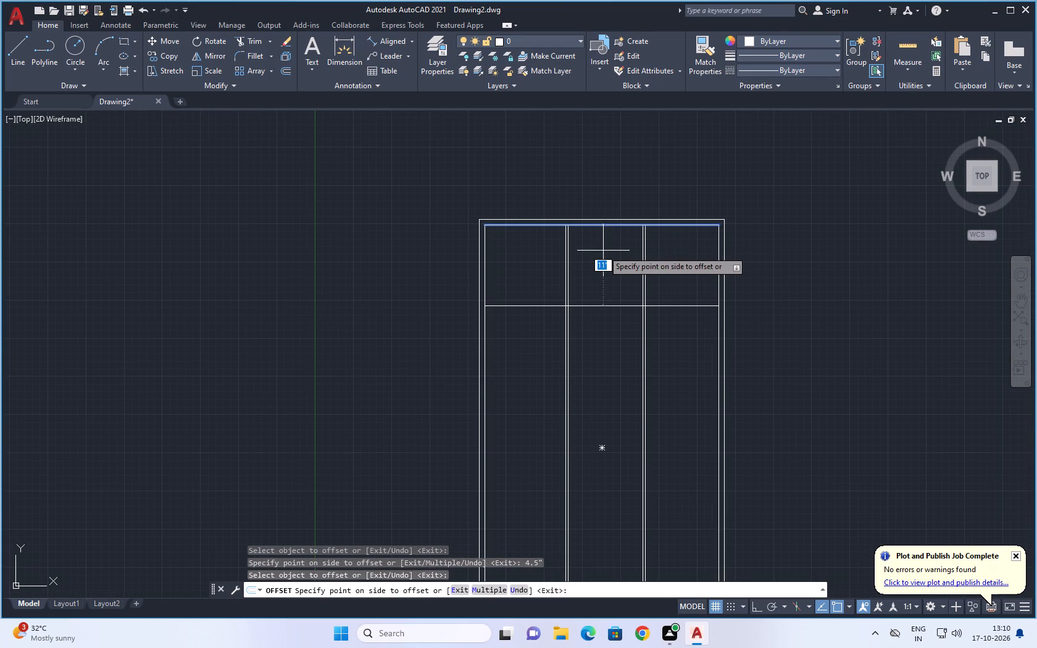
type("4'")
key("Return")
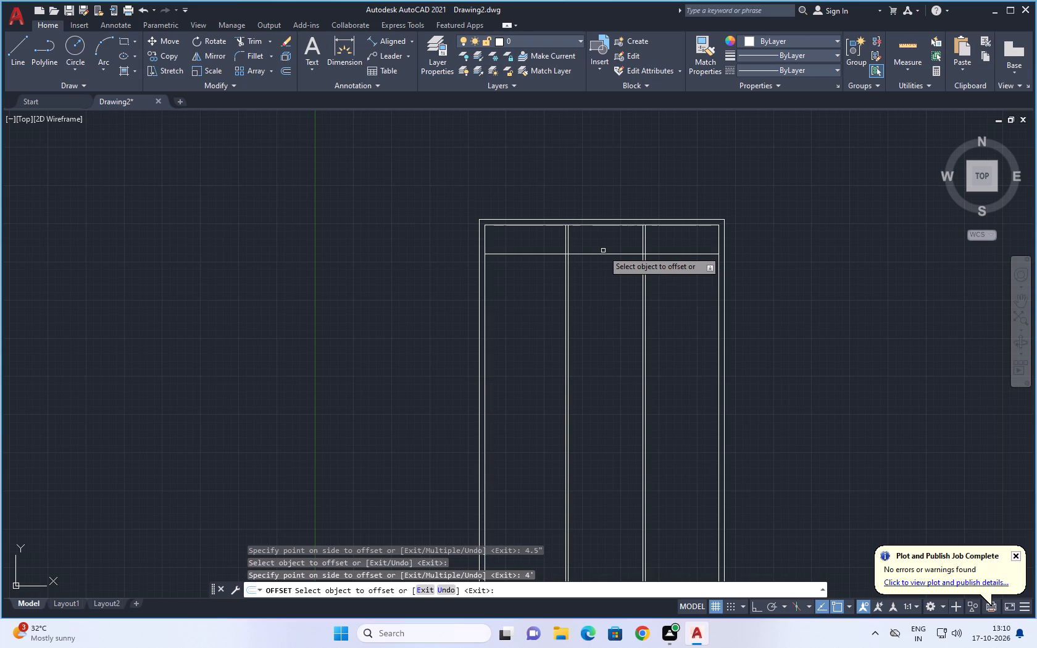
scroll(603, 251, "up", 1)
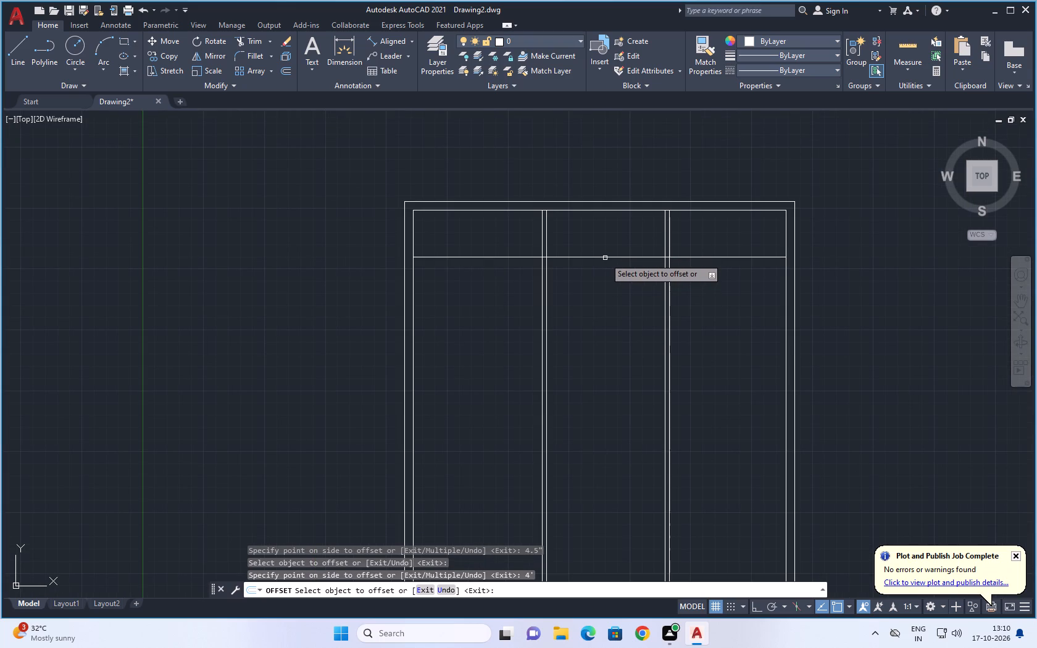
left_click(606, 257)
key("9")
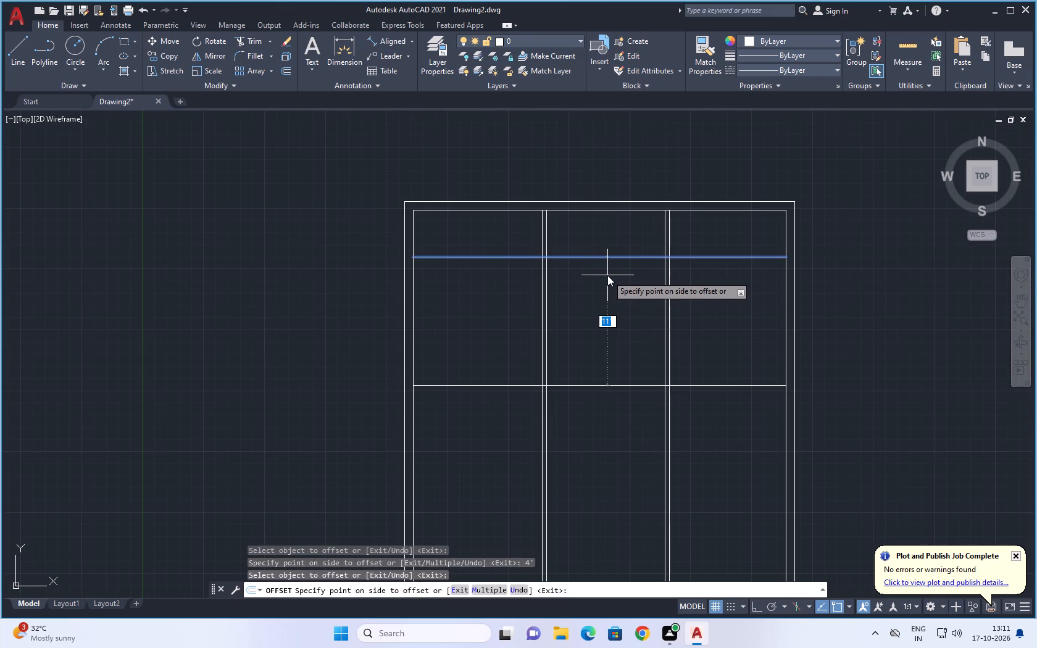
key("shift+quotedbl")
key("Return")
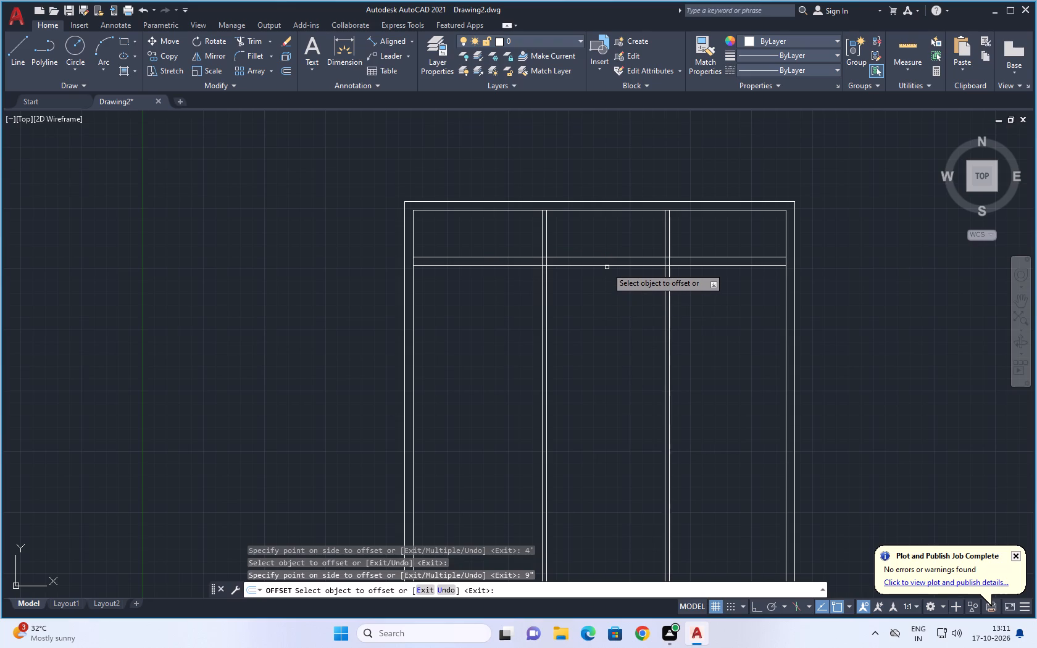
Add a horizontal partition by offsetting the 9" wall's lower line 9'1.5" downward, and that line another 4.5"; end the Offset command.
left_click(608, 266)
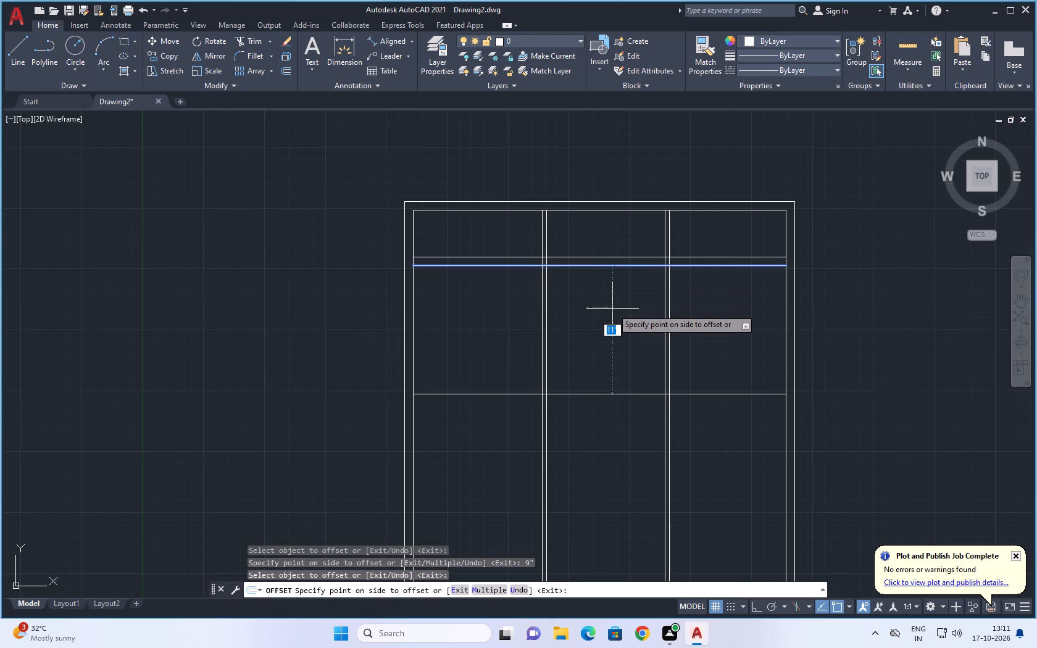
type("9'1.5")
key("shift+quotedbl")
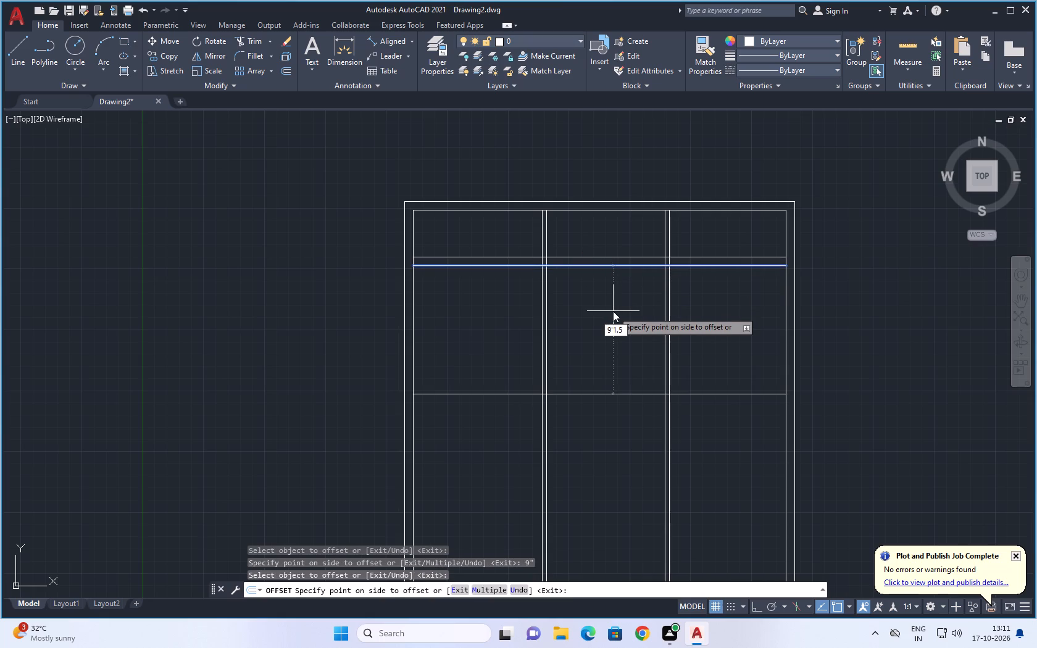
key("Return")
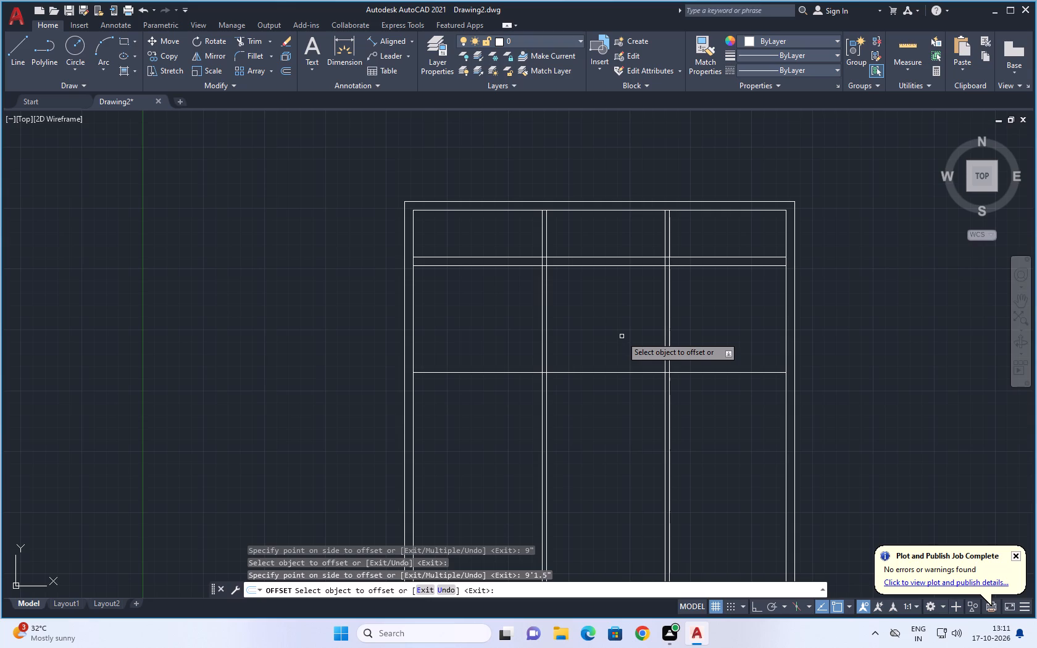
left_click(617, 373)
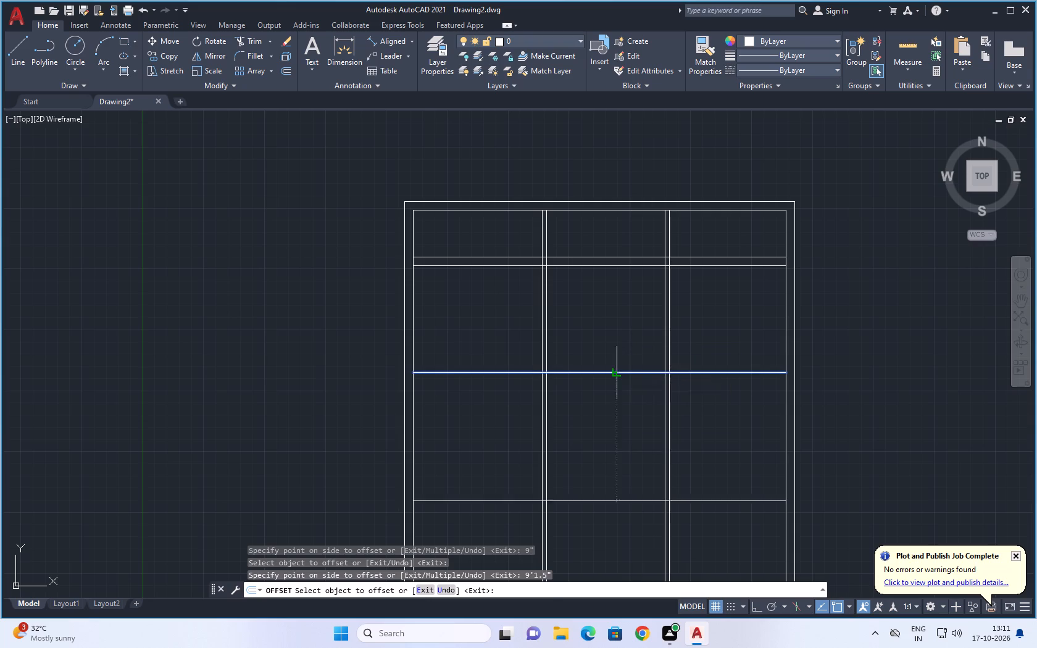
type("4.5")
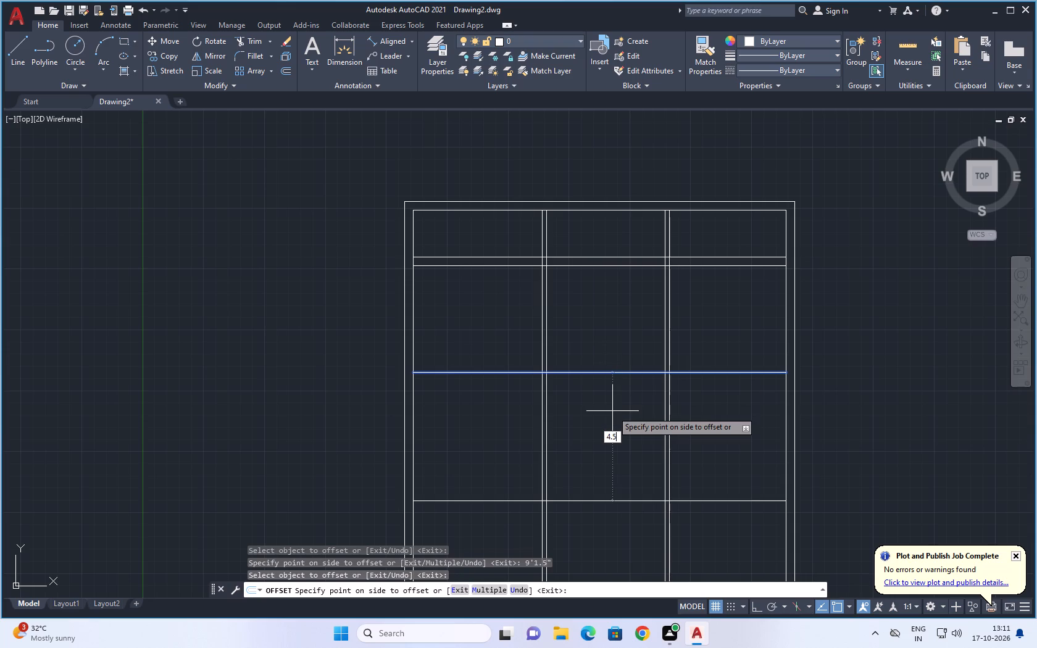
key("shift+quotedbl")
key("Return")
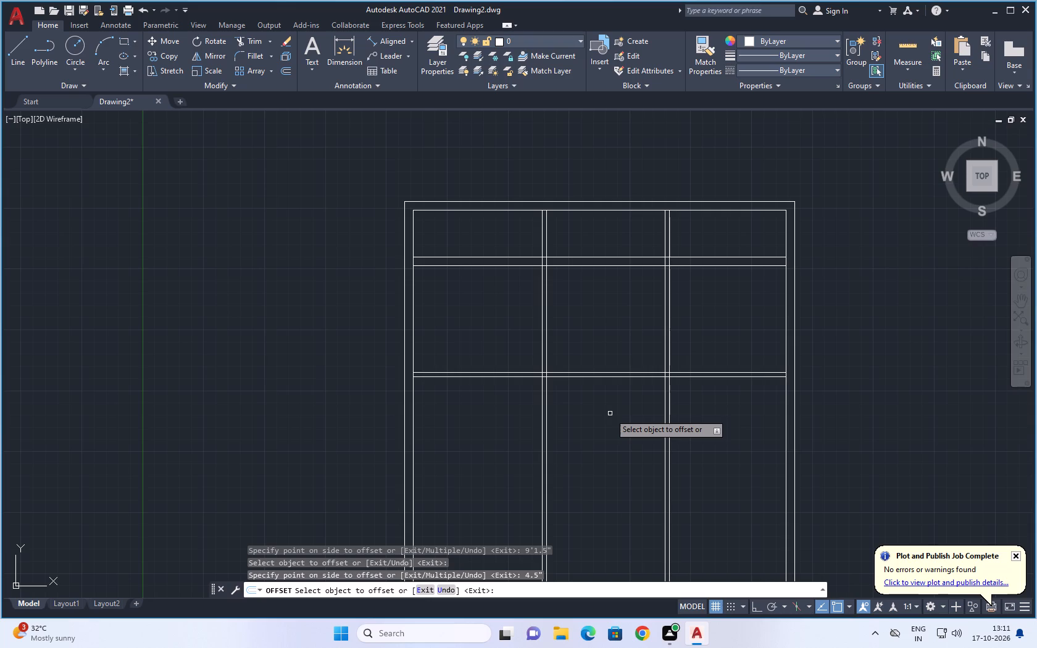
key("Escape")
key("Escape")
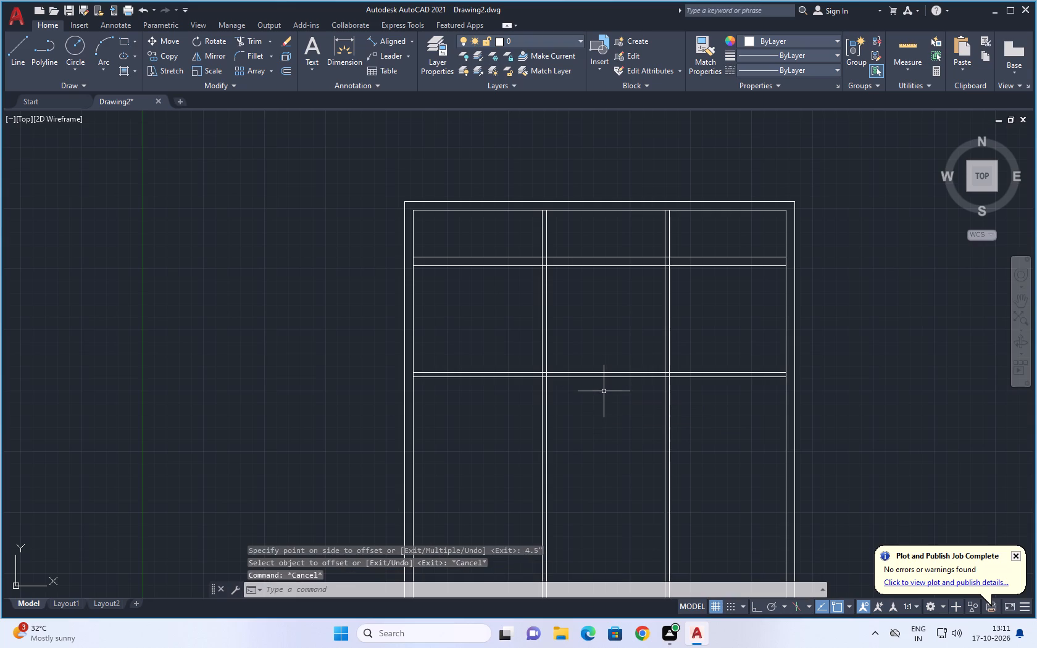
Break the lowest horizontal partition line at the left face of the first vertical partition, and check the left segment by selecting it.
type("BRE")
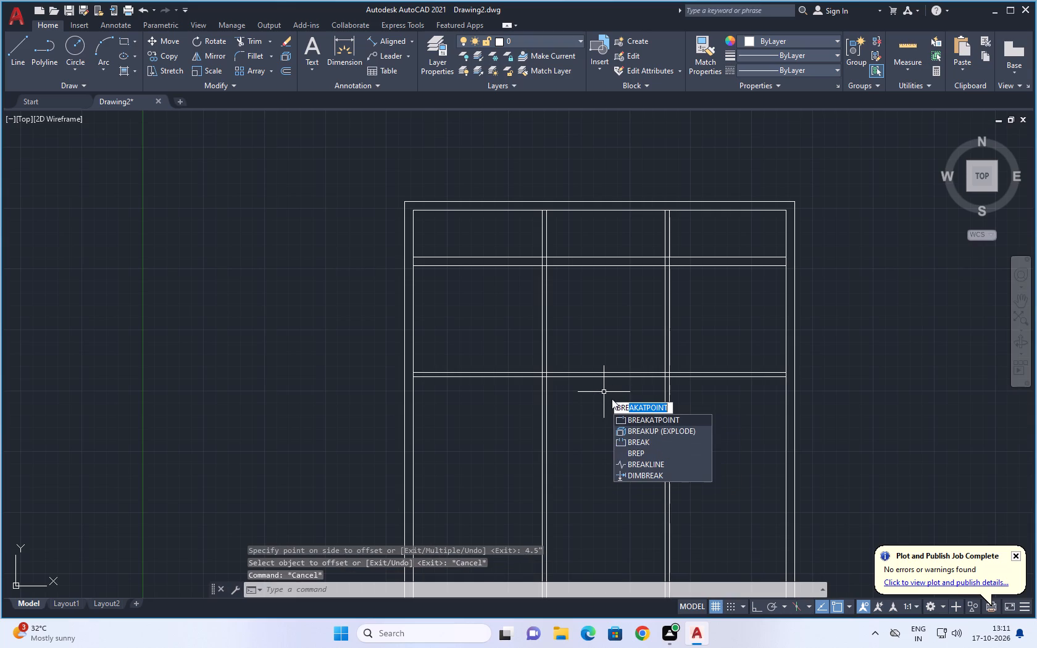
left_click(643, 418)
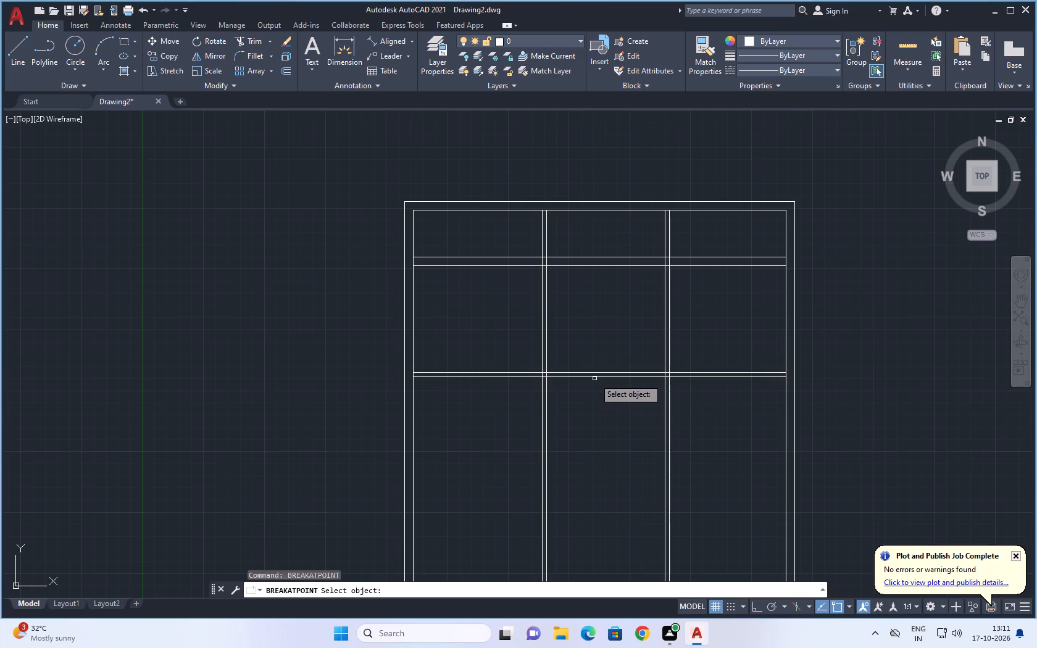
left_click(596, 376)
scroll(535, 383, "up", 3)
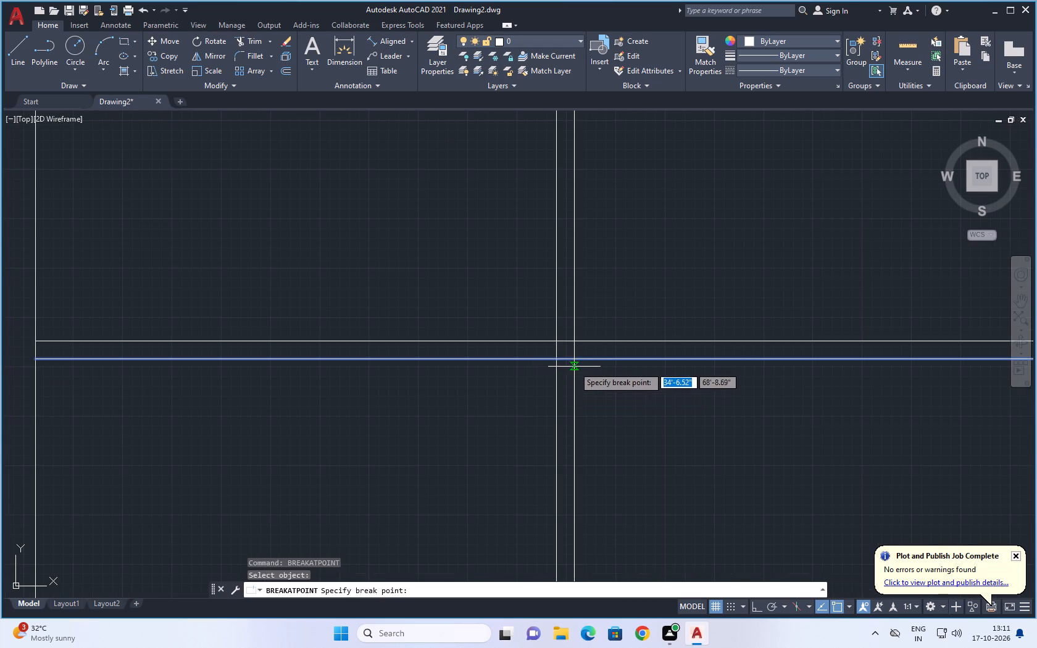
left_click(557, 364)
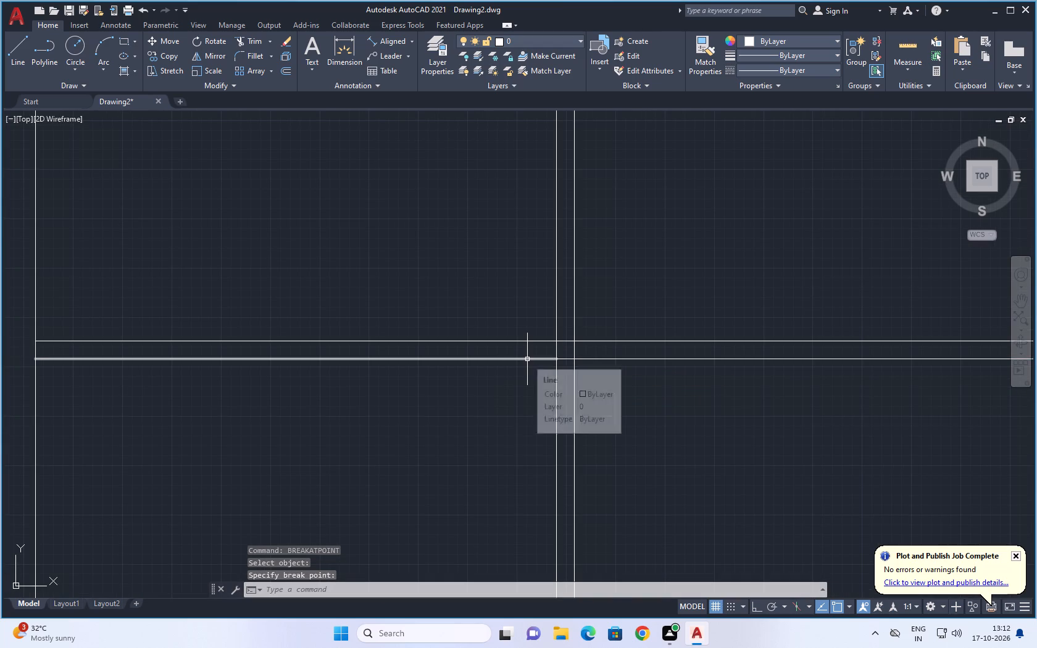
left_click(527, 359)
scroll(530, 404, "down", 2)
key("Escape")
key("Escape")
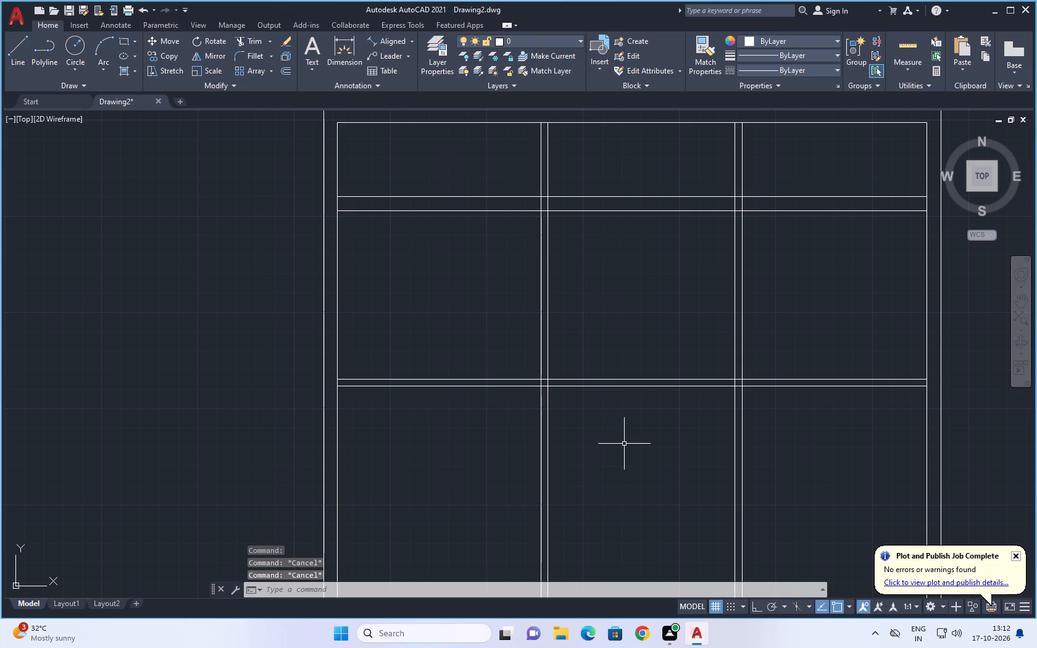
Offset the left segment of the broken partition line 5' downward.
scroll(624, 444, "down", 1)
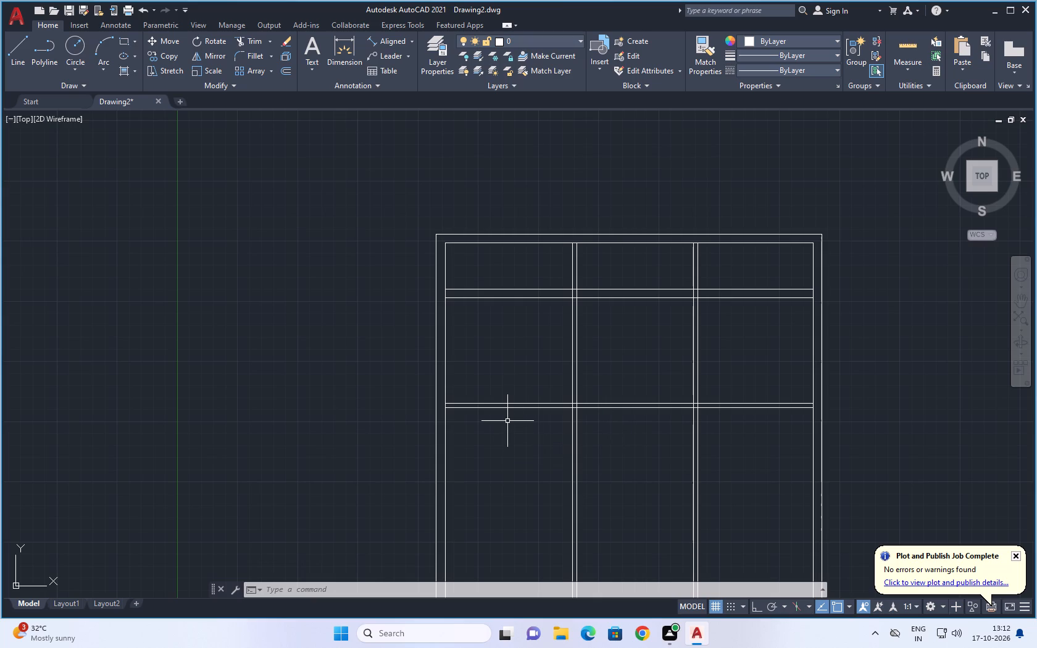
key("o")
key("Delete")
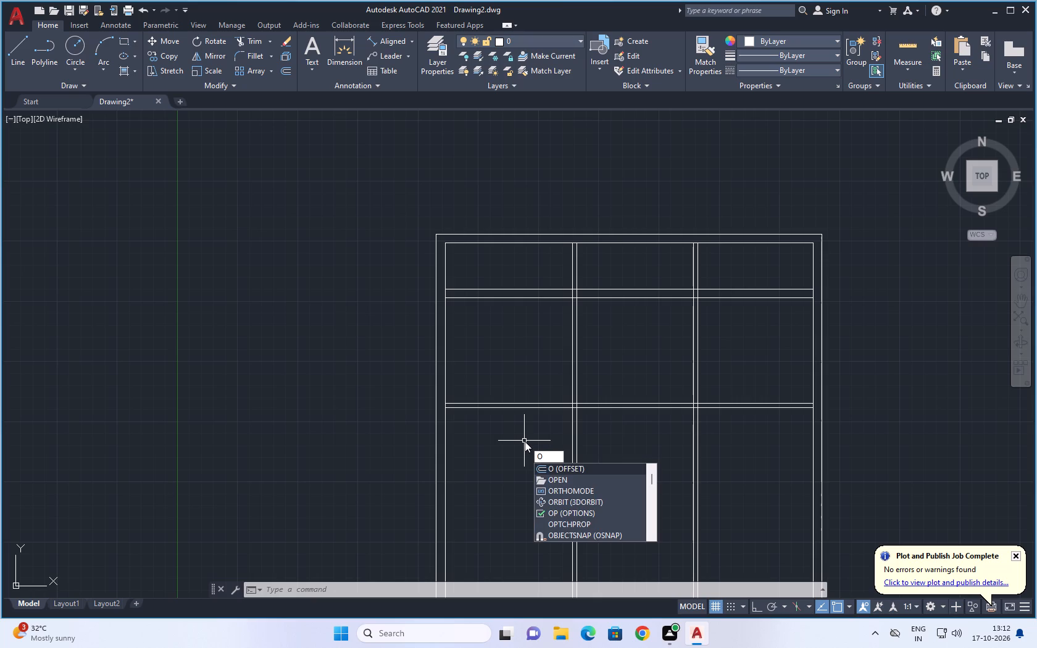
key("Return")
type("5'")
key("Return")
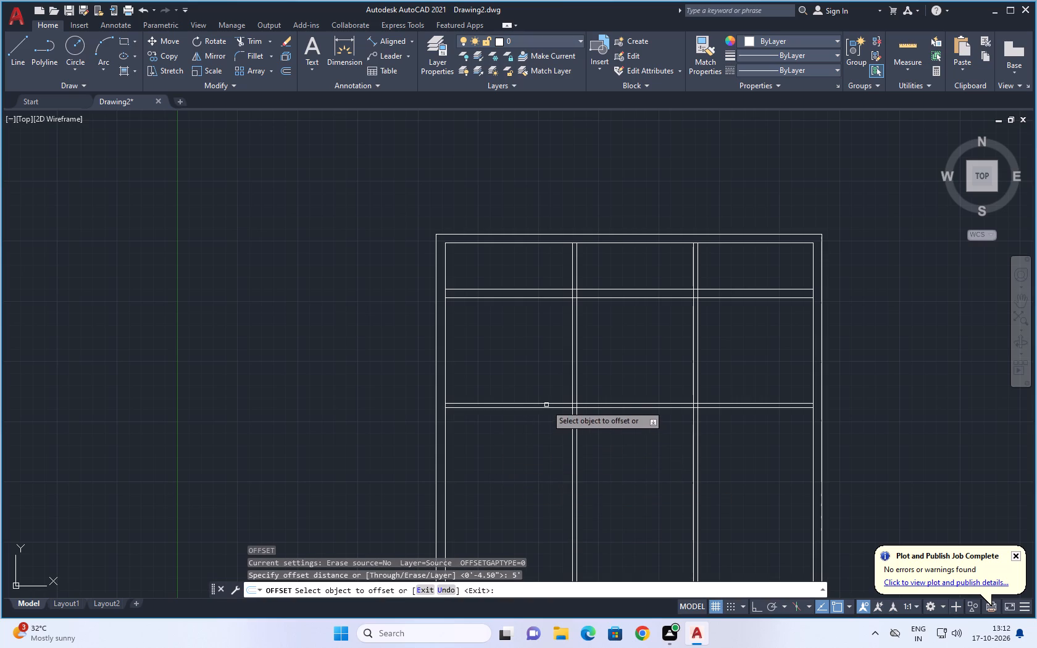
left_click(545, 407)
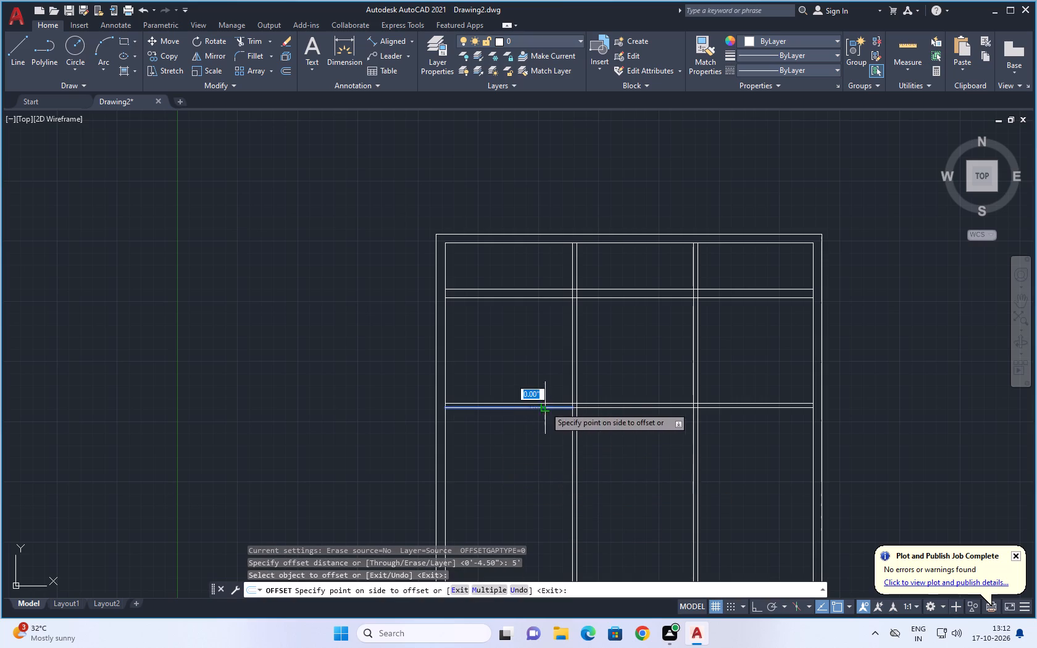
left_click(536, 473)
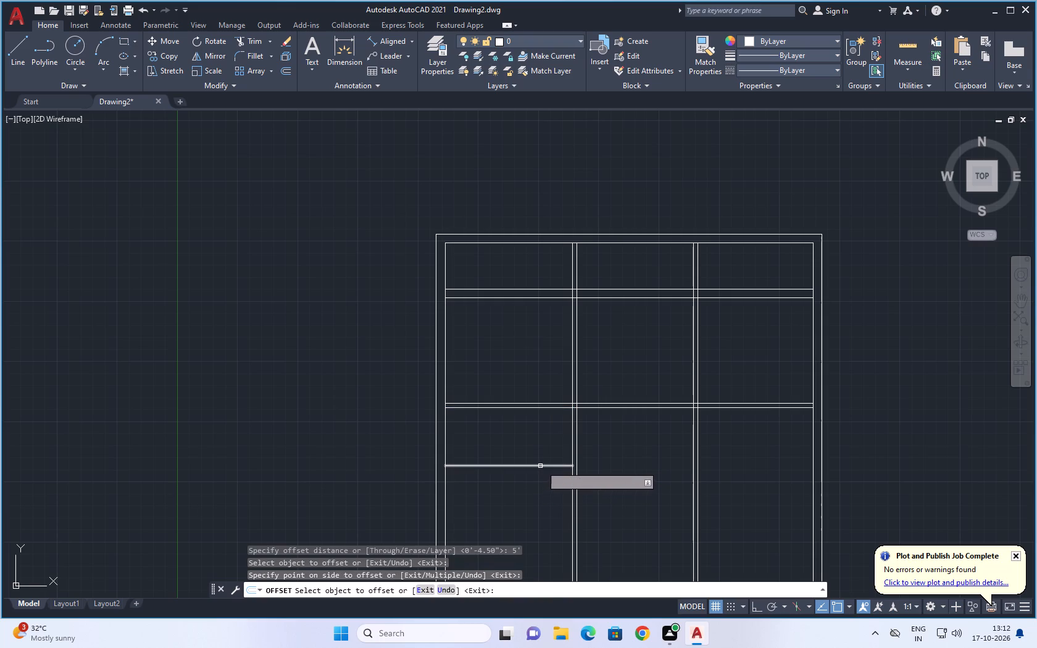
Offset the short horizontal line in the left bay another 4.5" downward to complete the partition.
left_click(541, 465)
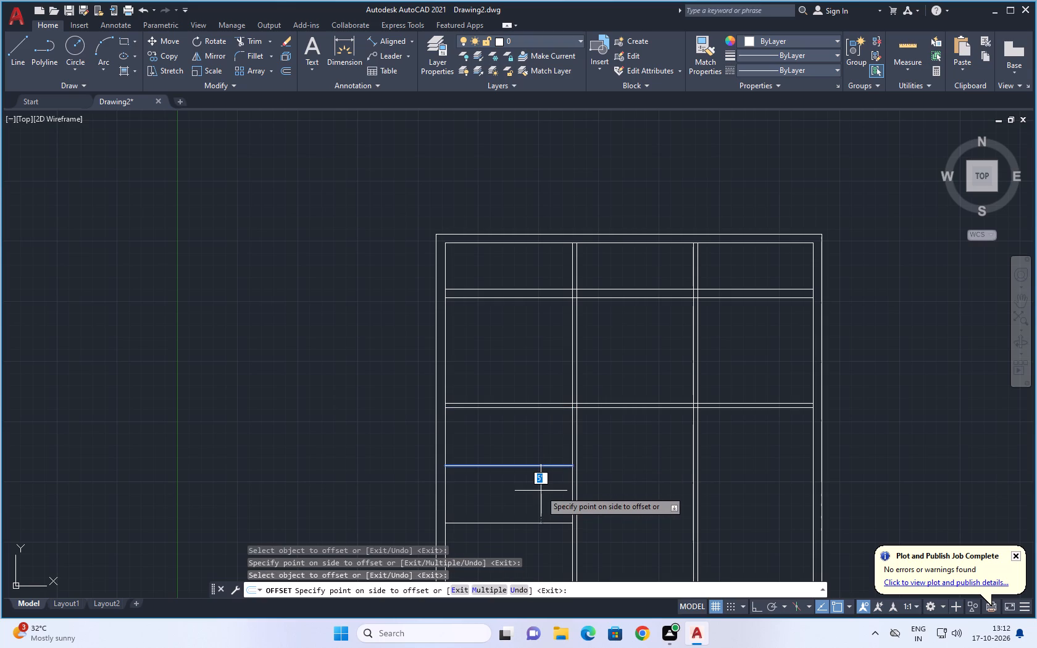
type("4.5")
key("shift+quotedbl")
key("Return")
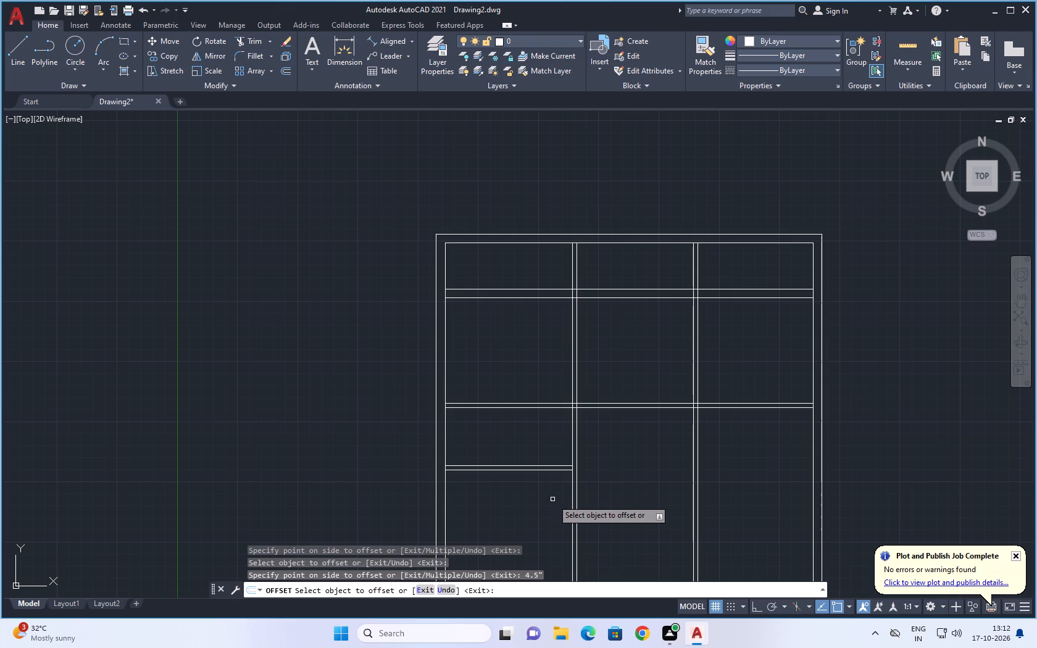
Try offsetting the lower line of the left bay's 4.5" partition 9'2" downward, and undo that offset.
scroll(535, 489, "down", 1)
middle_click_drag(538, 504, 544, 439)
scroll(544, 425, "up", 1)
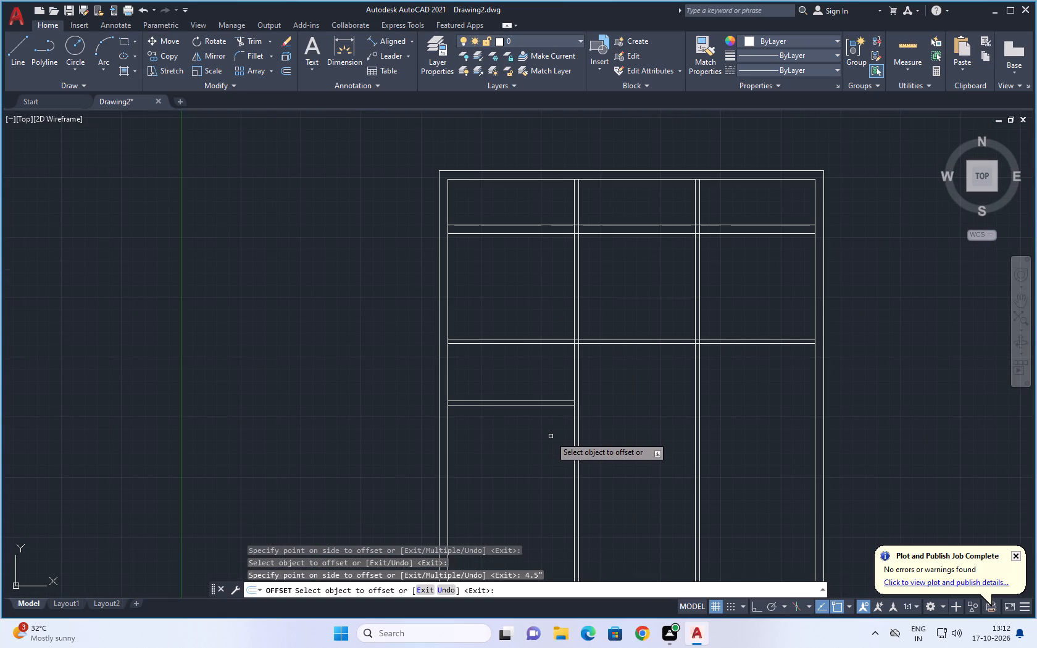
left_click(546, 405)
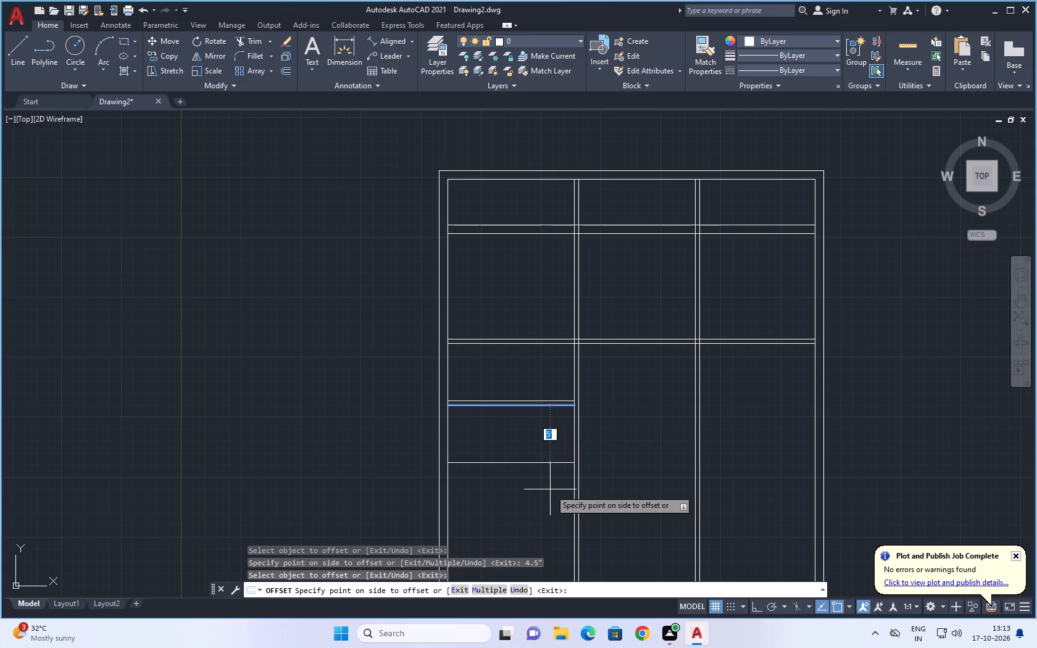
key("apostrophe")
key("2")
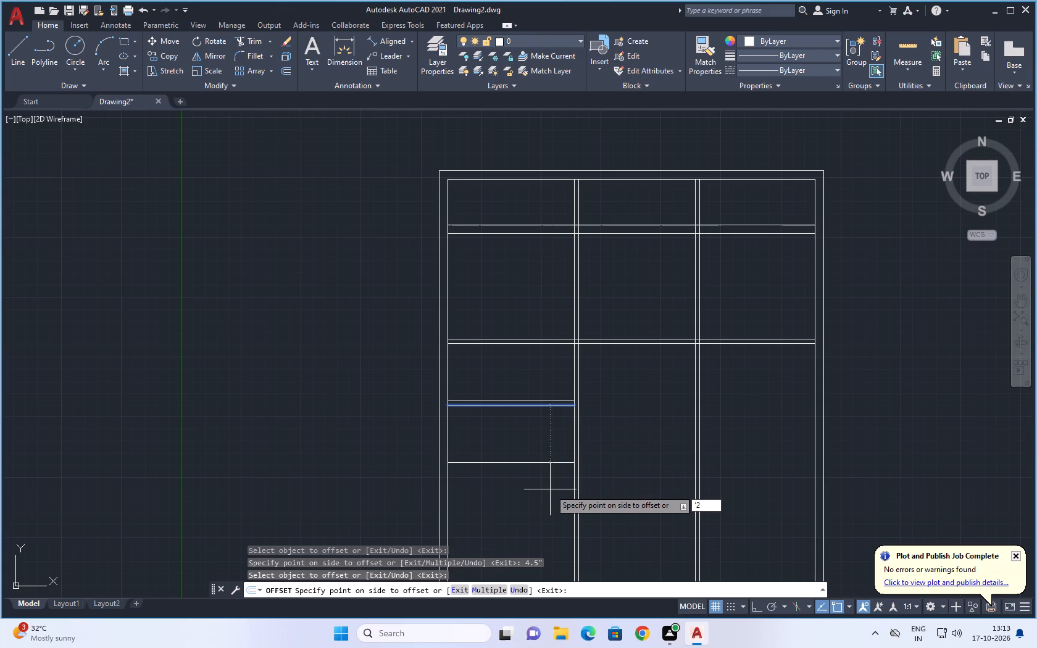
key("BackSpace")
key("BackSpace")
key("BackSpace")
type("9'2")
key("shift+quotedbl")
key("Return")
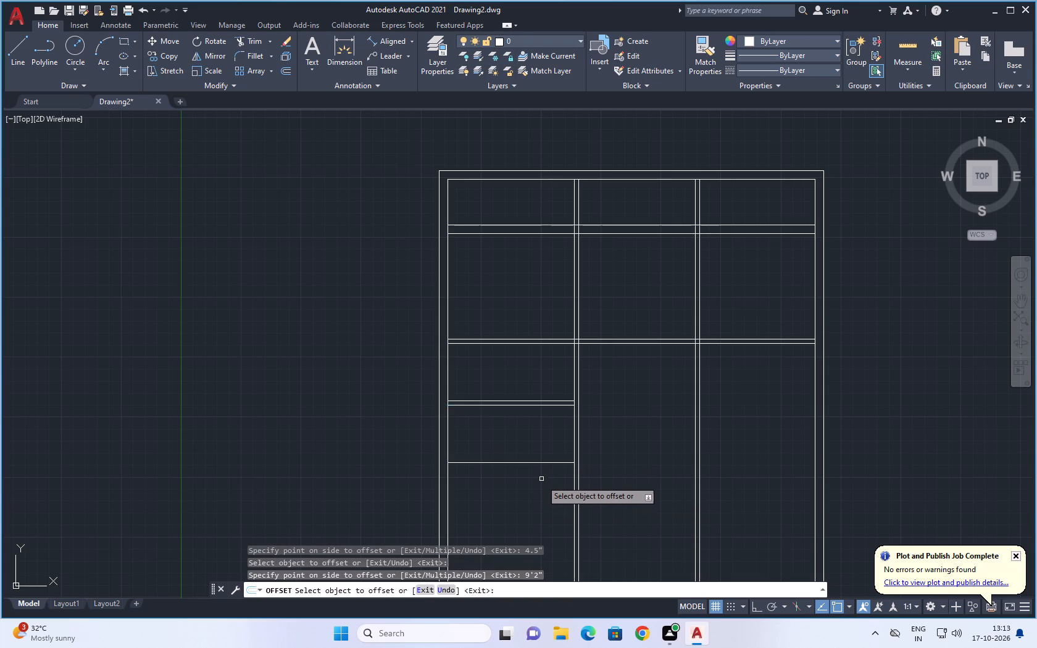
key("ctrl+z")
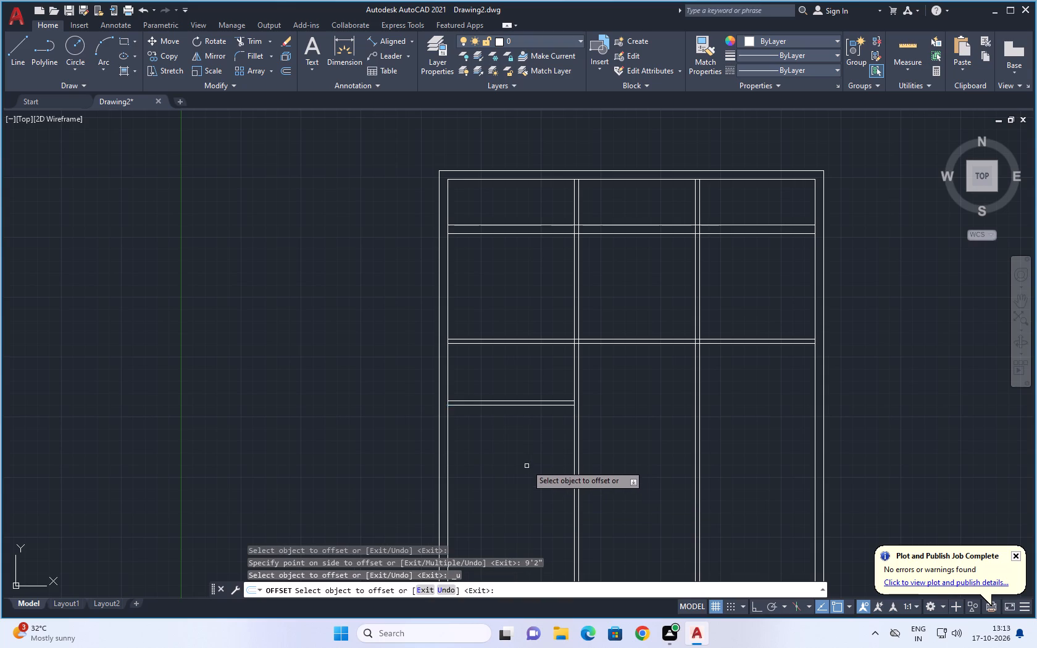
Add a wall in the left bay by offsetting the 4.5" partition's lower line 9'2" downward, and the new line another 9".
left_click(539, 406)
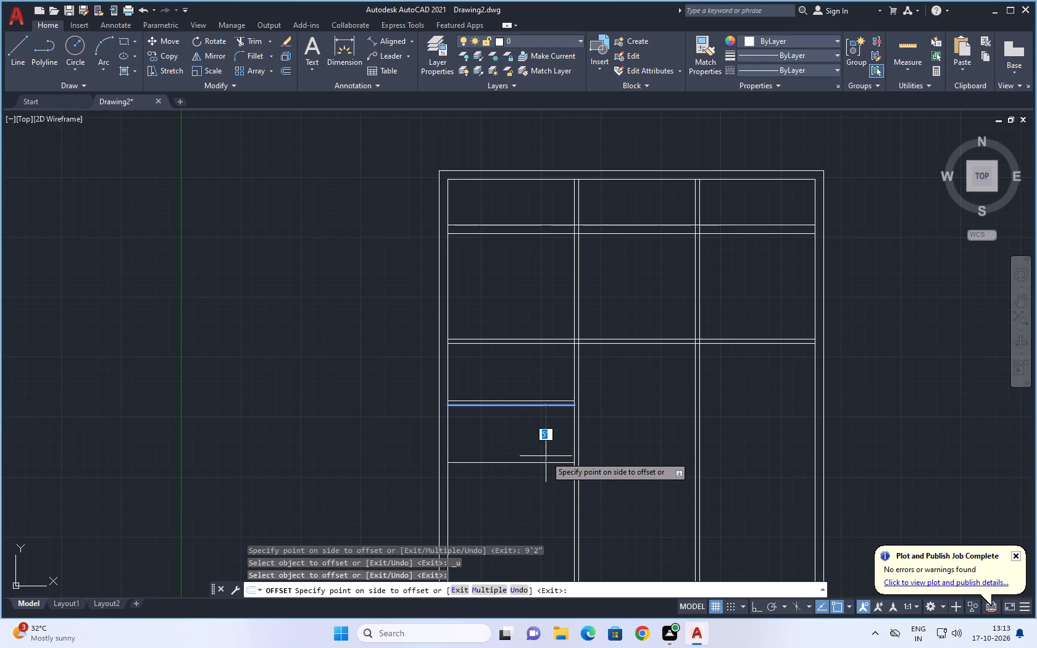
type("9'")
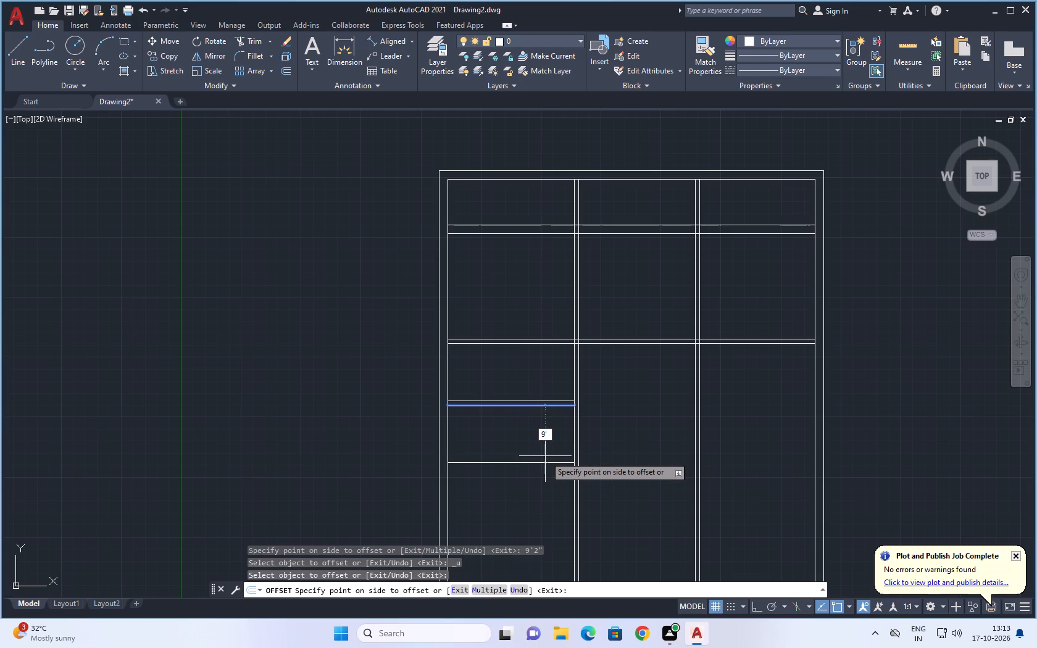
key("2")
key("shift+quotedbl")
key("Return")
scroll(543, 478, "down", 1)
middle_click_drag(541, 484, 532, 425)
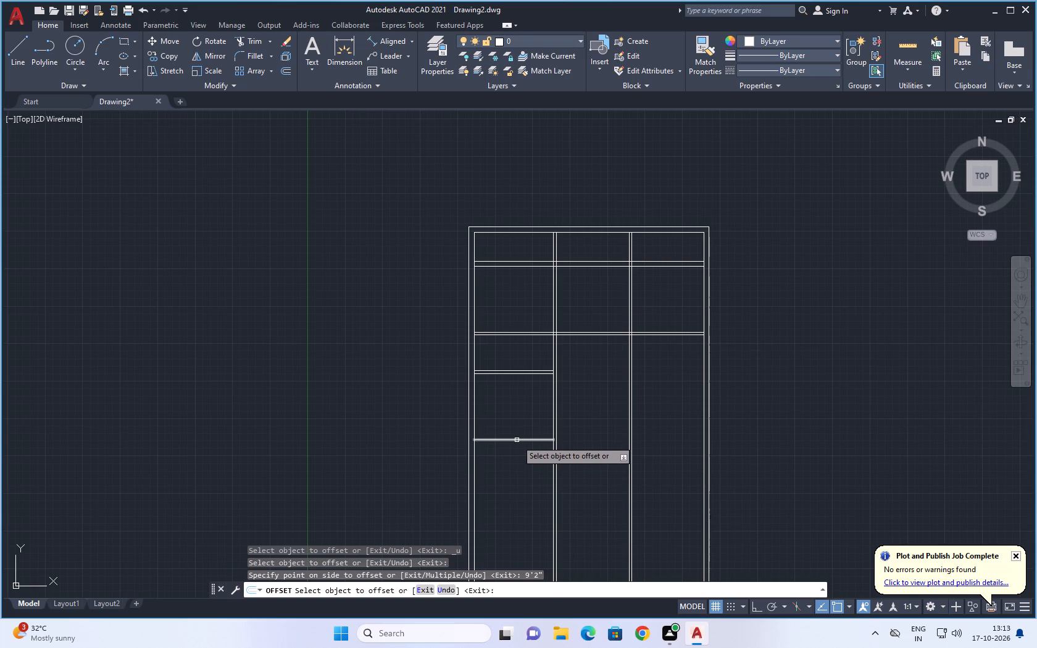
left_click(517, 440)
key("9")
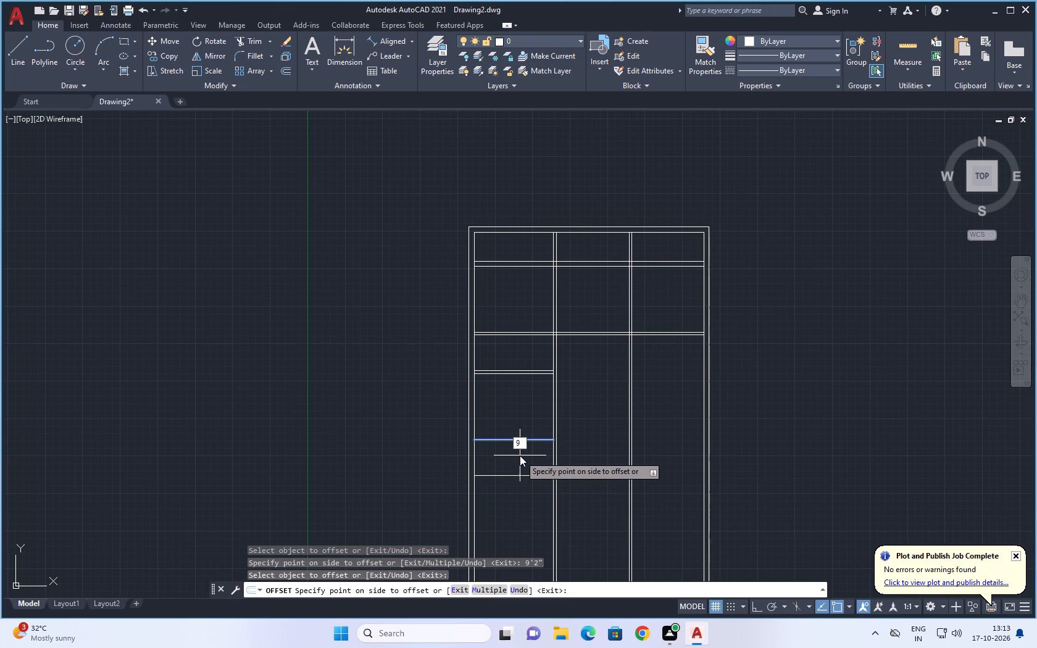
key("shift+quotedbl")
key("Return")
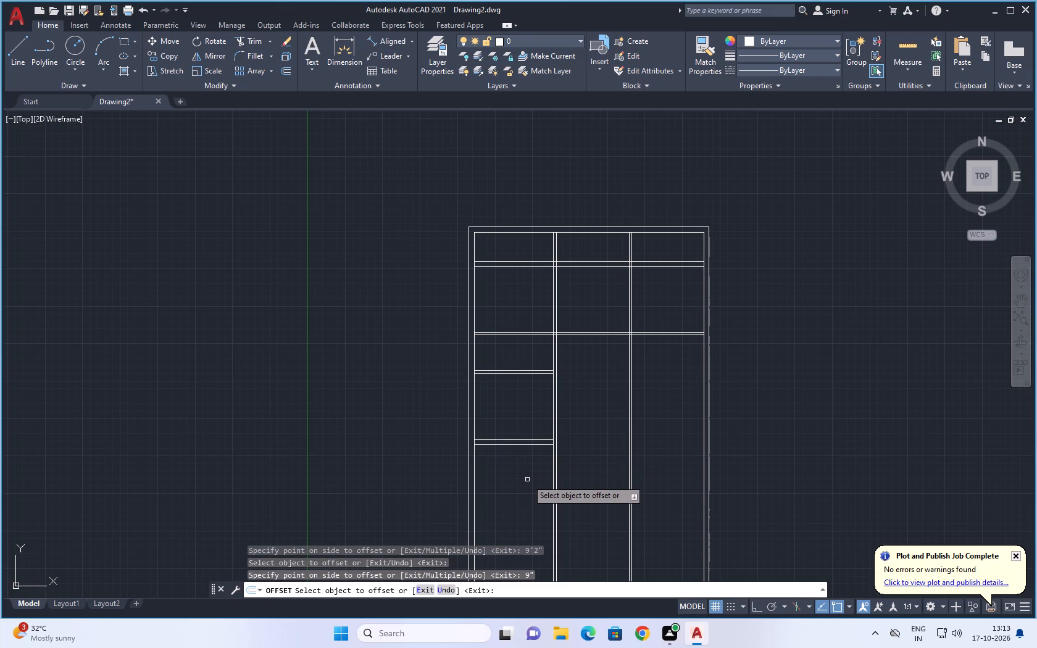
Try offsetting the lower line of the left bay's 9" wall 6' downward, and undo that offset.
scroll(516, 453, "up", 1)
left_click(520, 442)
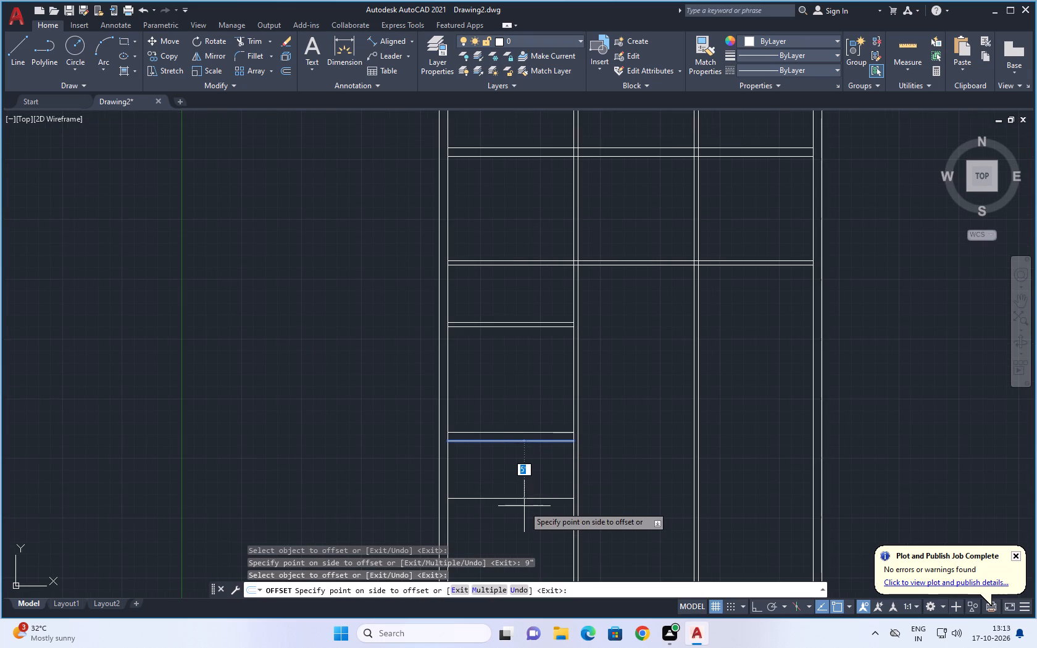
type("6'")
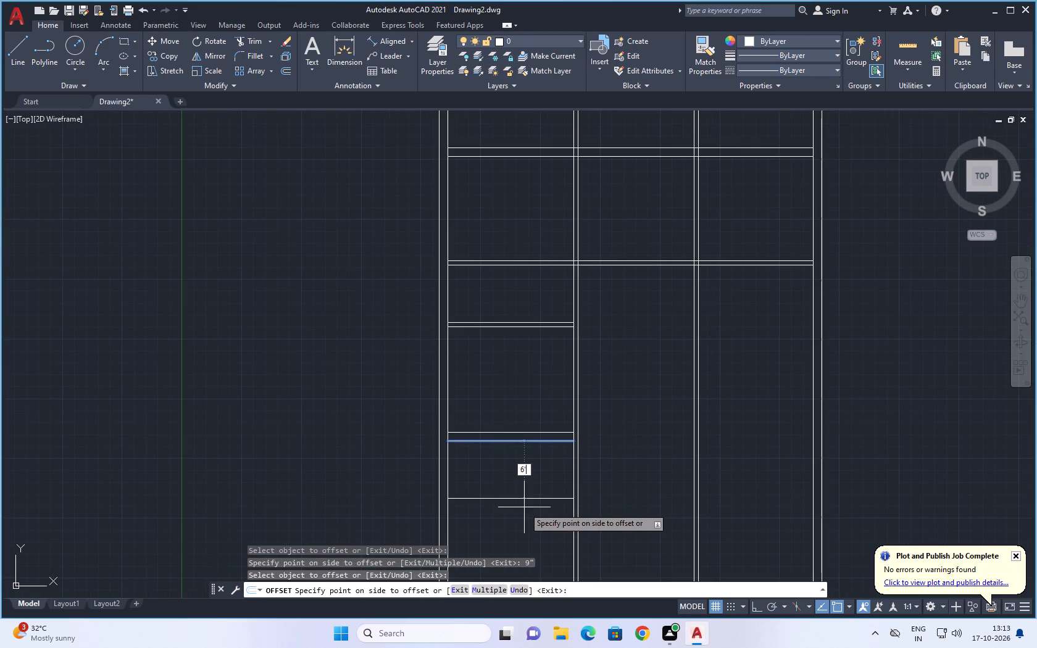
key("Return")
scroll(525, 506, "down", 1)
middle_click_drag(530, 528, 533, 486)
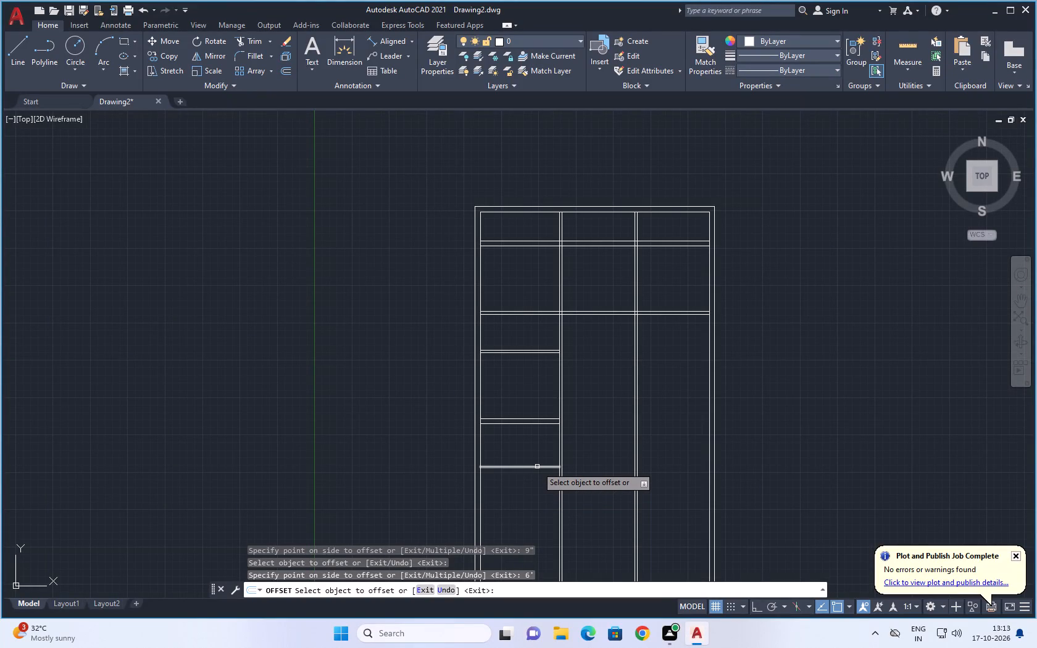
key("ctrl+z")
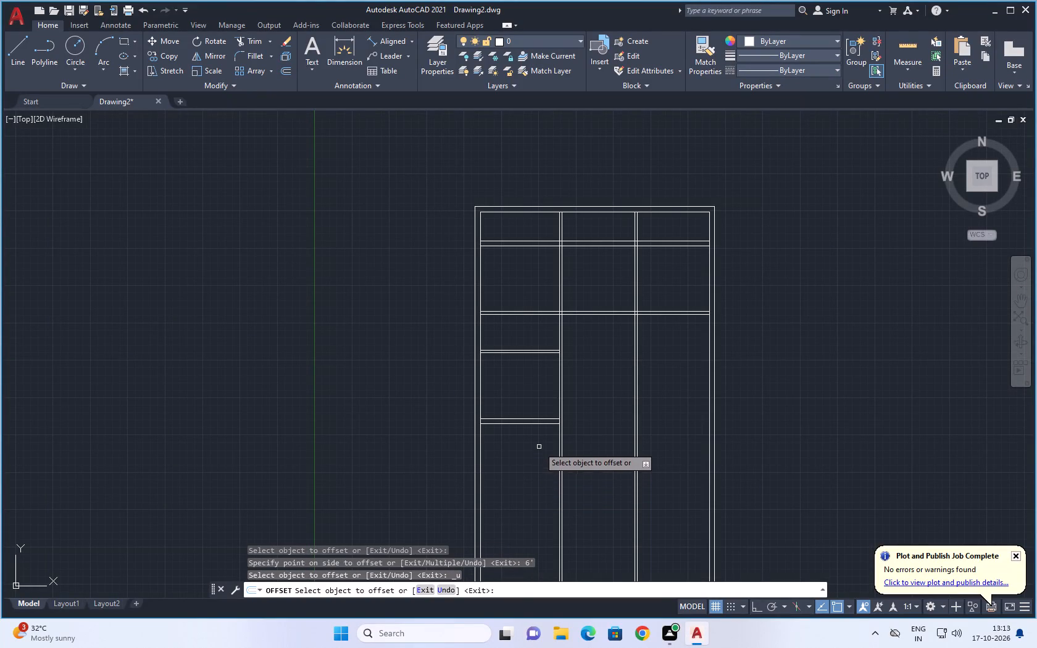
Add another wall in the left bay by offsetting the 9" wall's lower line 6'6" downward, and the new line another 9".
scroll(539, 446, "up", 3)
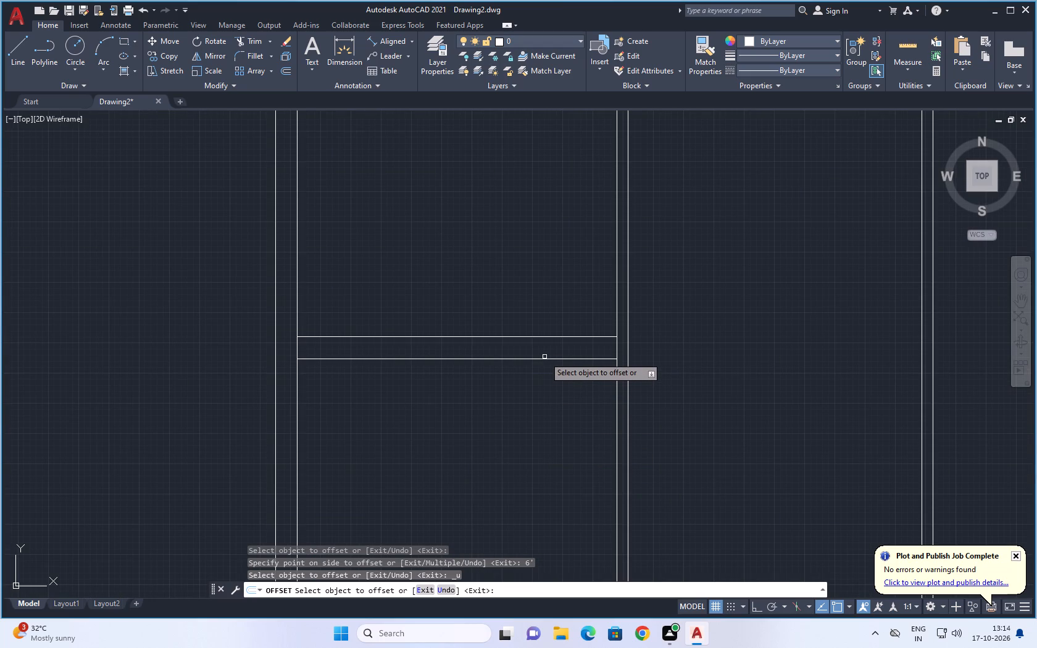
left_click(545, 360)
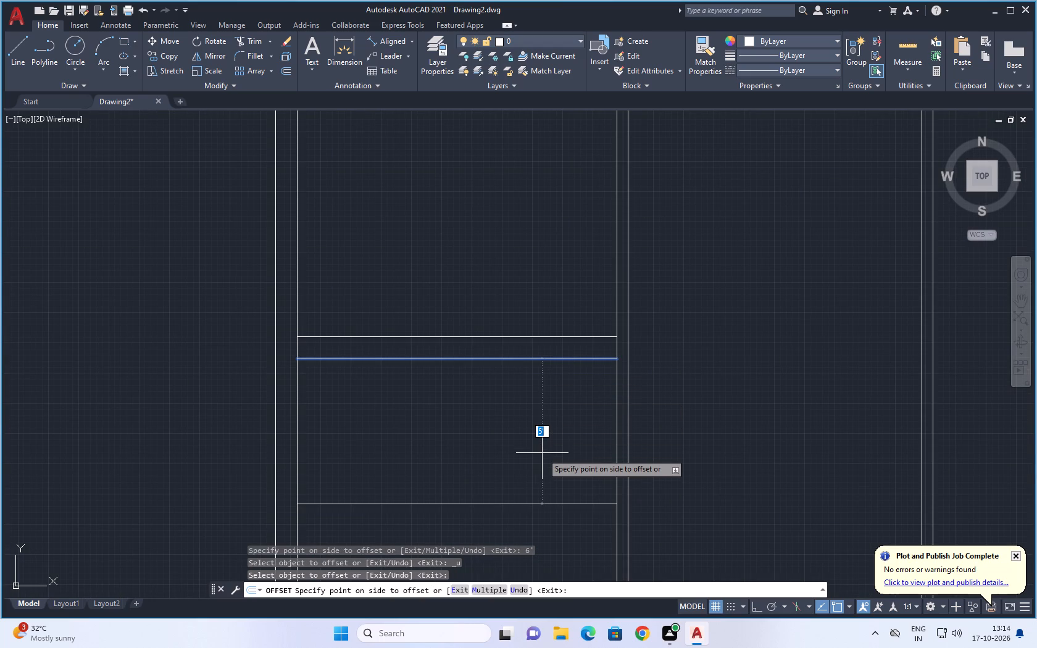
type("6'")
key("6")
key("shift+quotedbl")
key("Return")
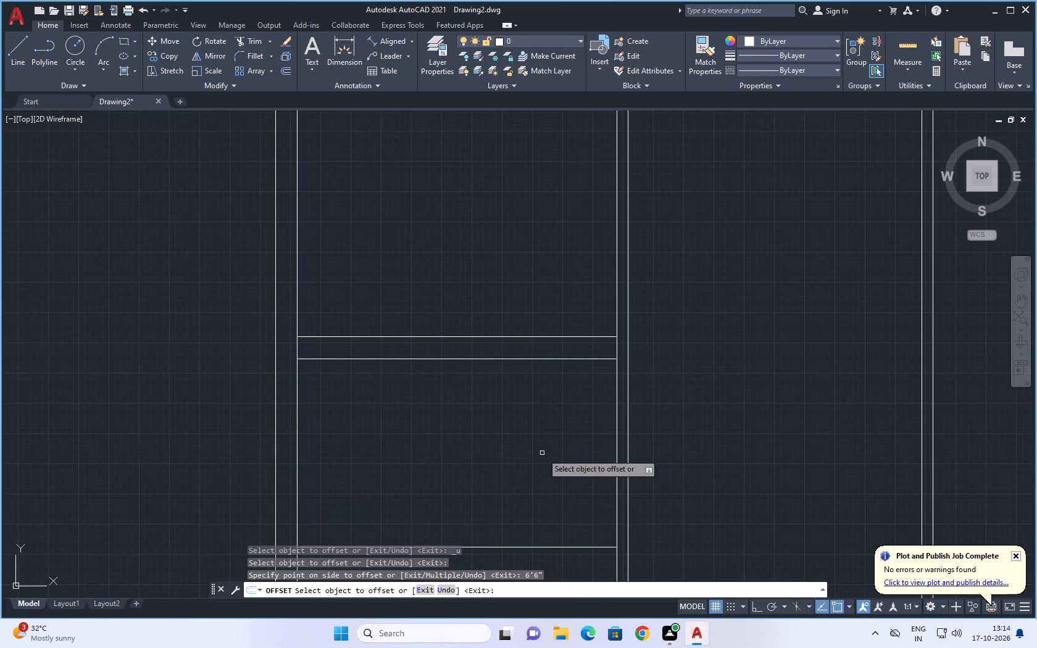
scroll(542, 453, "down", 2)
middle_click_drag(551, 473, 556, 367)
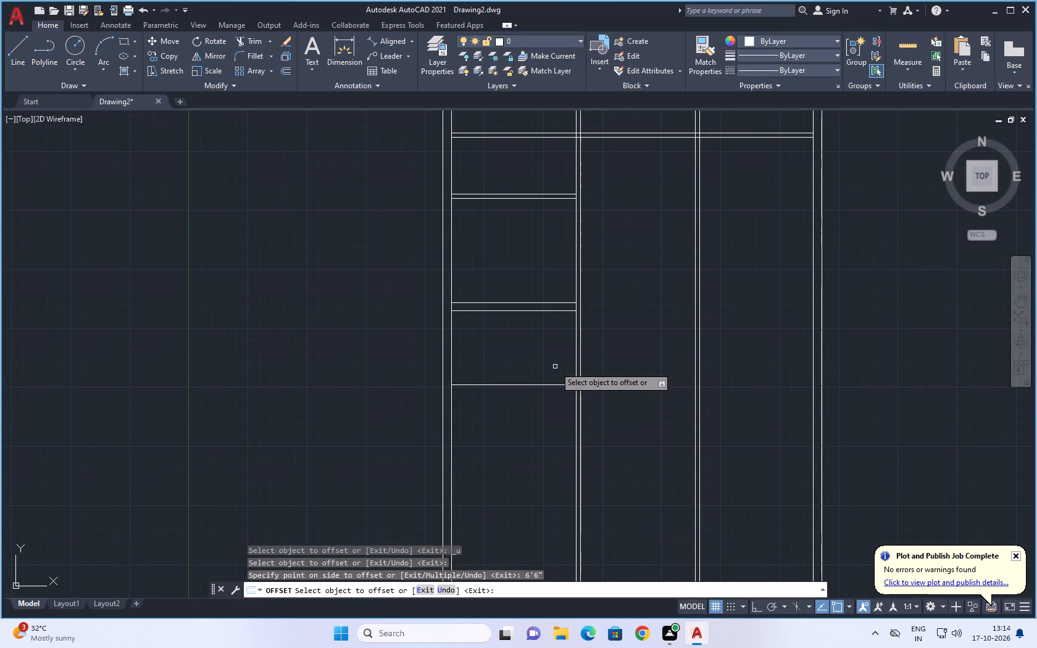
left_click(535, 385)
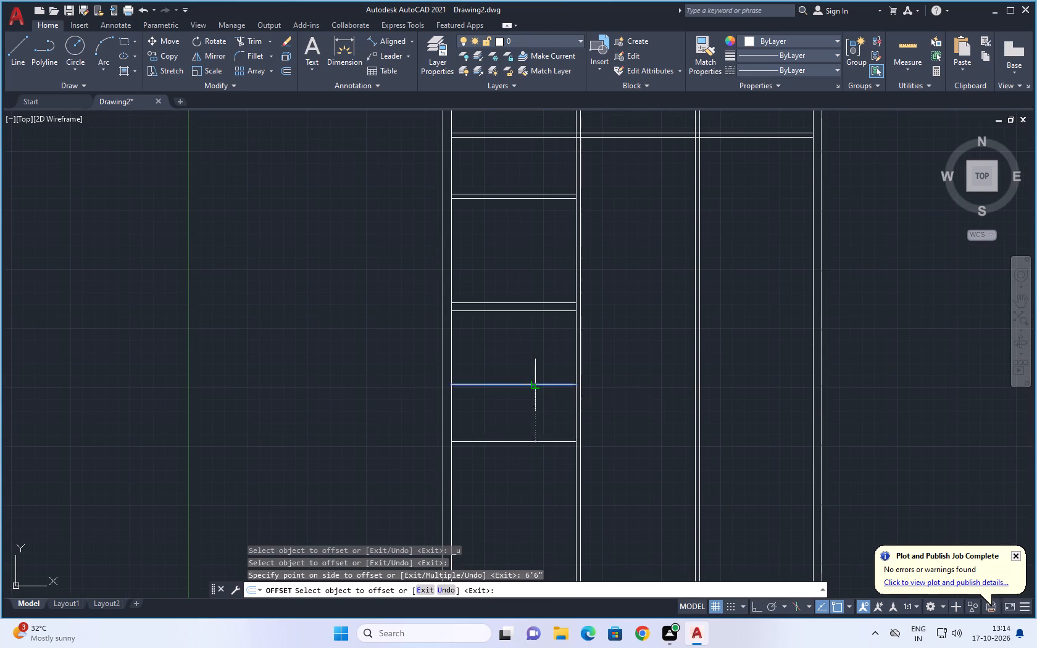
key("9")
key("shift+quotedbl")
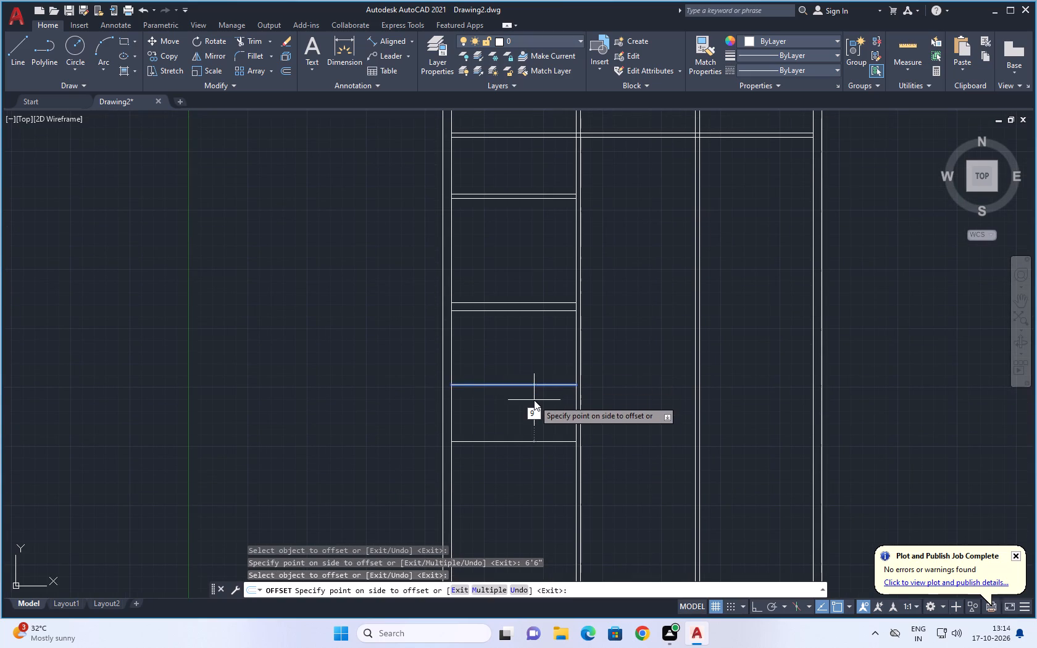
key("Return")
Offset the lower line of the left bay's lowest 9" wall 11'2" downward.
scroll(534, 417, "down", 1)
middle_click_drag(535, 428, 530, 410)
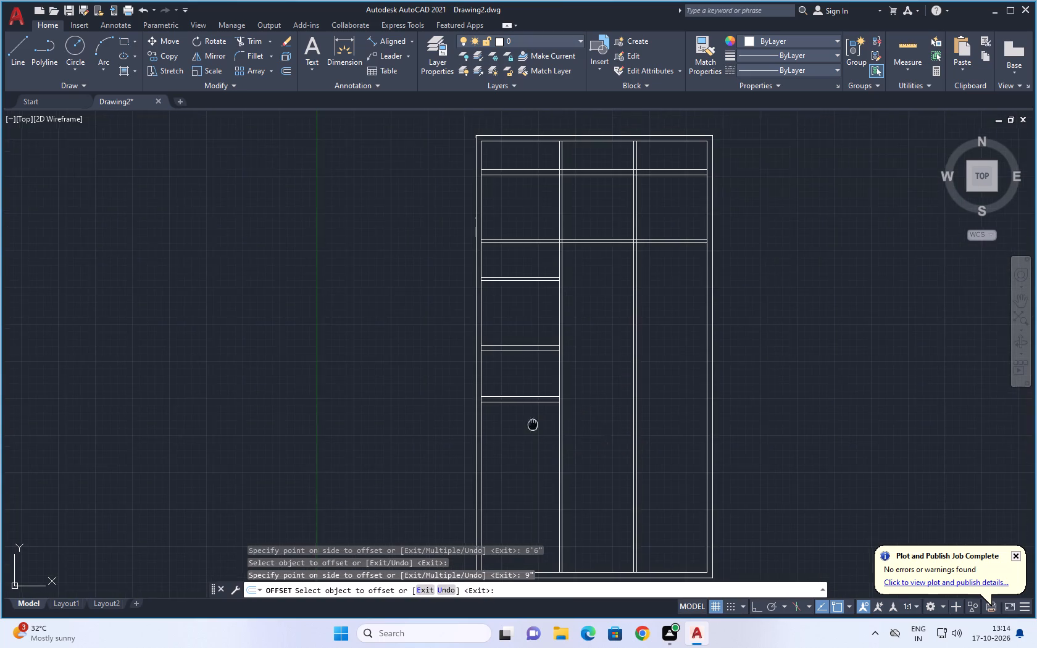
middle_click_drag(530, 410, 521, 351)
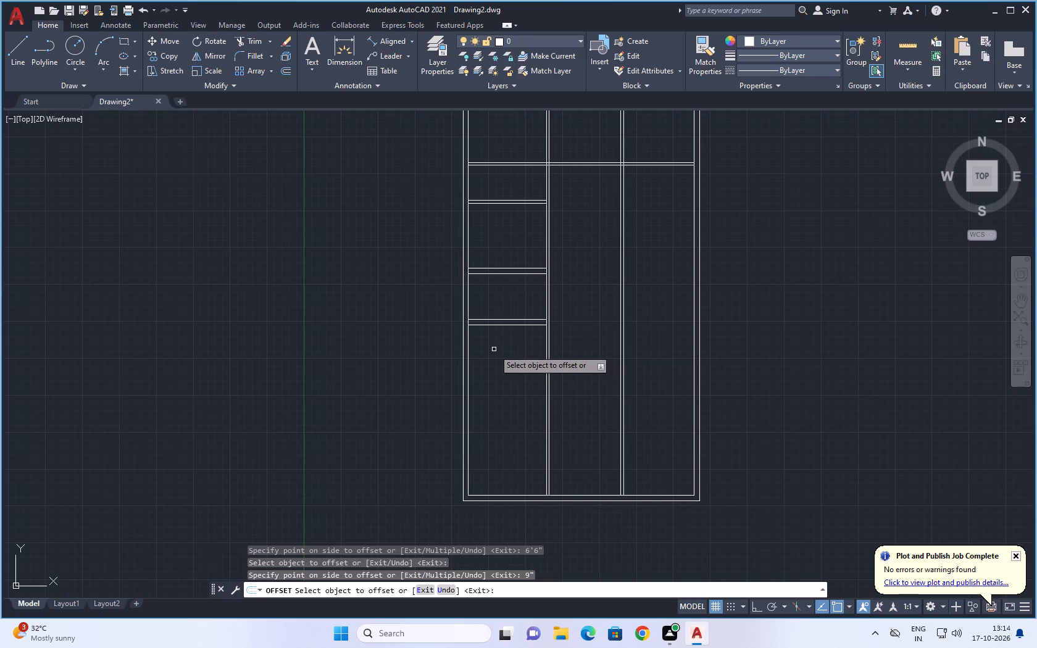
scroll(505, 343, "up", 1)
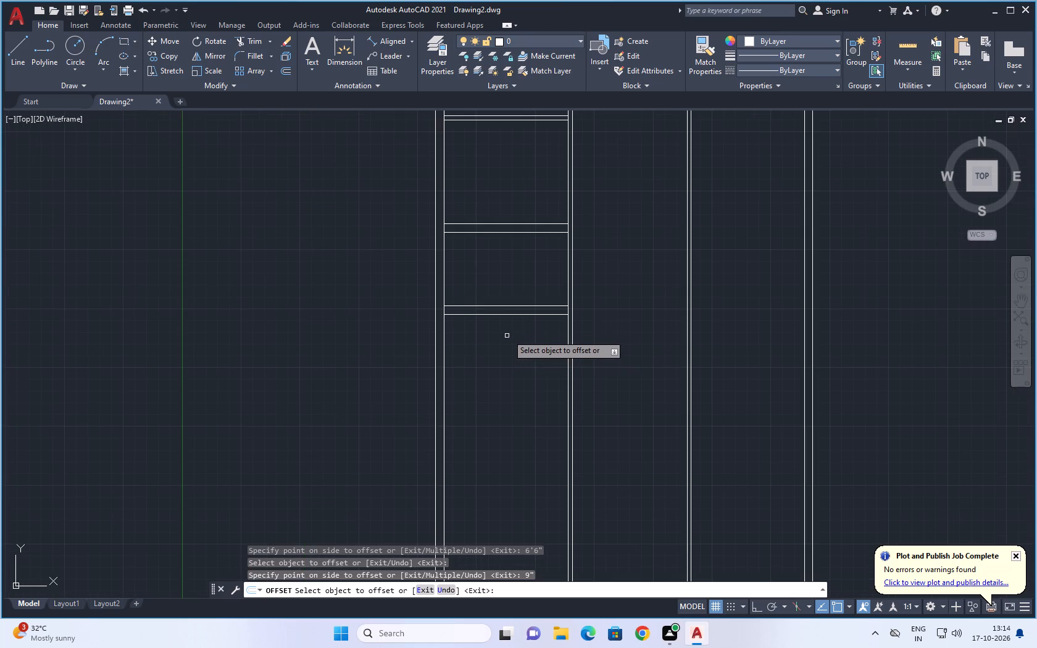
left_click(514, 315)
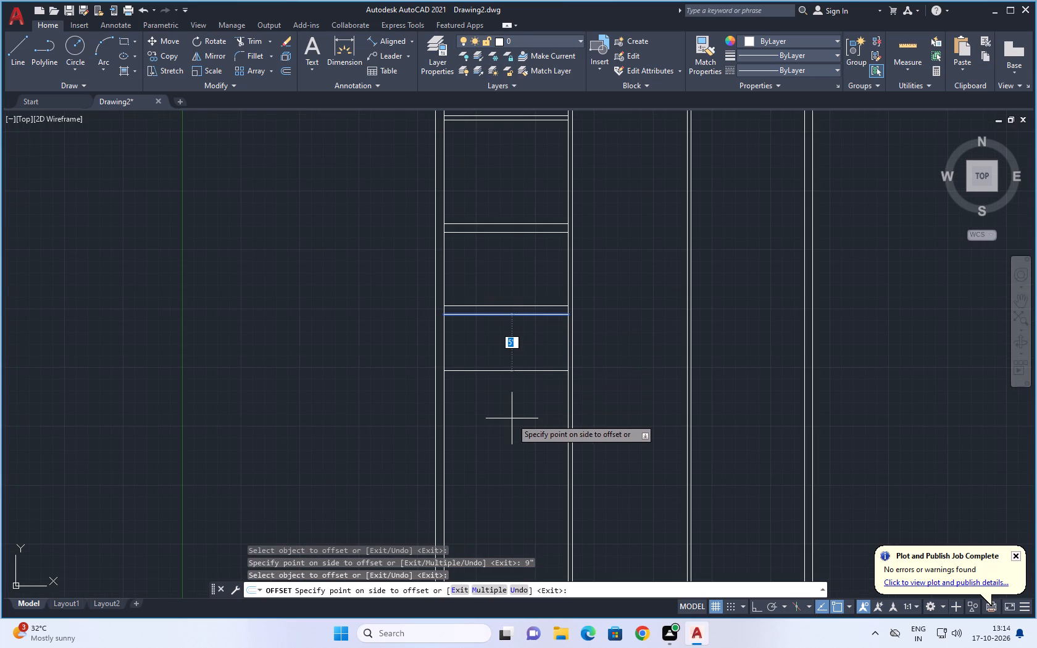
key("1")
key("1")
key("apostrophe")
key("2")
key("shift+quotedbl")
key("Return")
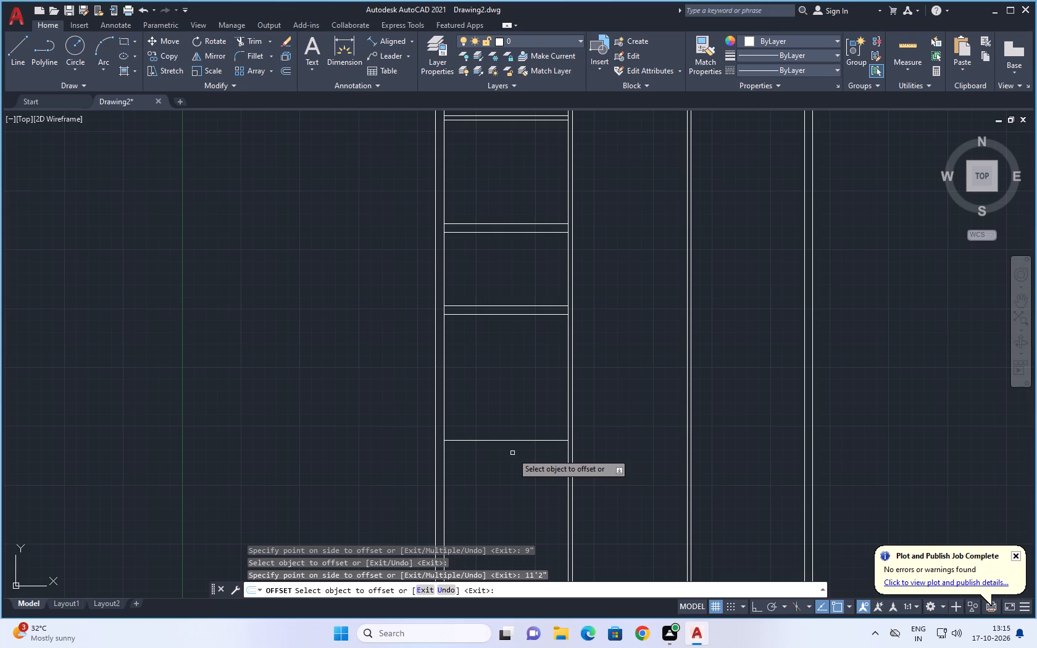
Complete the left bay's lowest partition by offsetting its single line 4.5" downward.
scroll(506, 459, "up", 1)
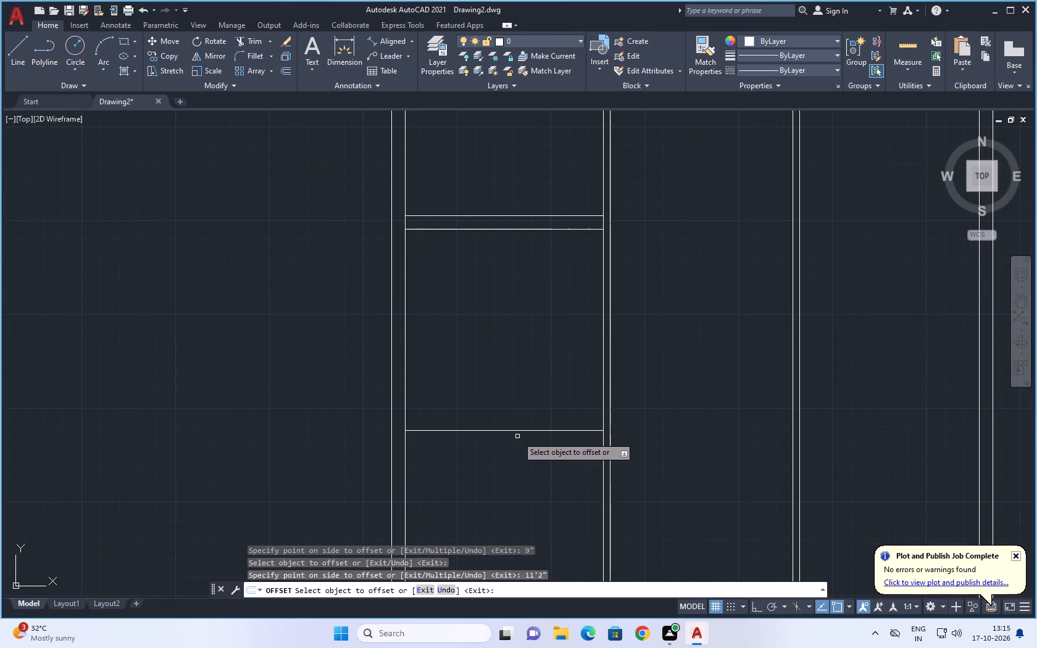
left_click(521, 431)
type("4.5\"")
key("Return")
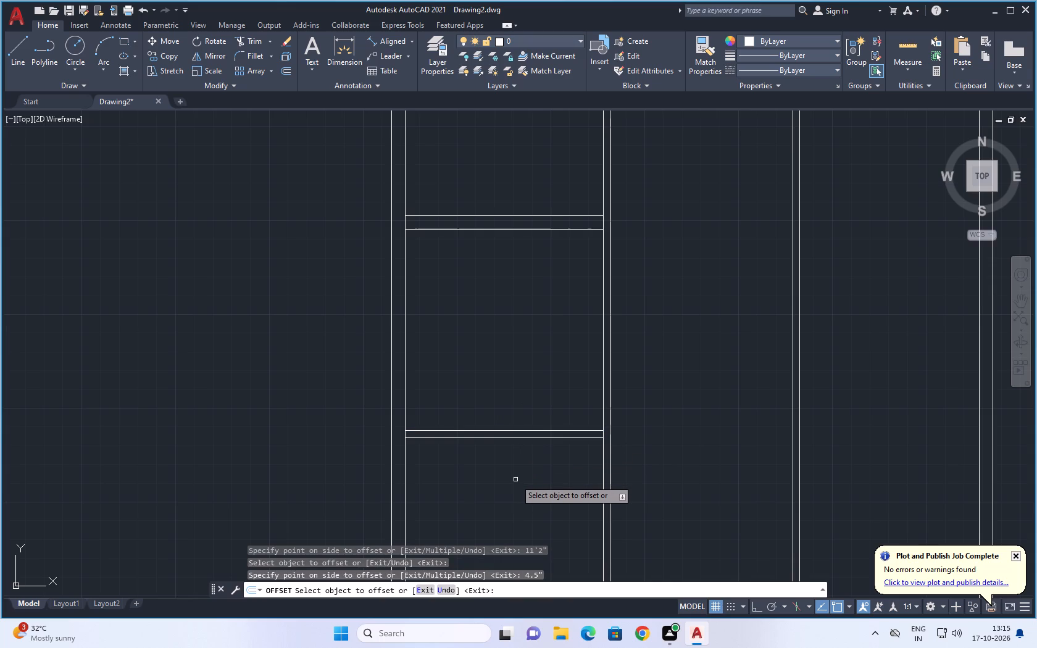
Add another partition in the left bay by offsetting the 4.5" partition's lower line 5' downward, and the new line another 4.5".
scroll(503, 467, "up", 2)
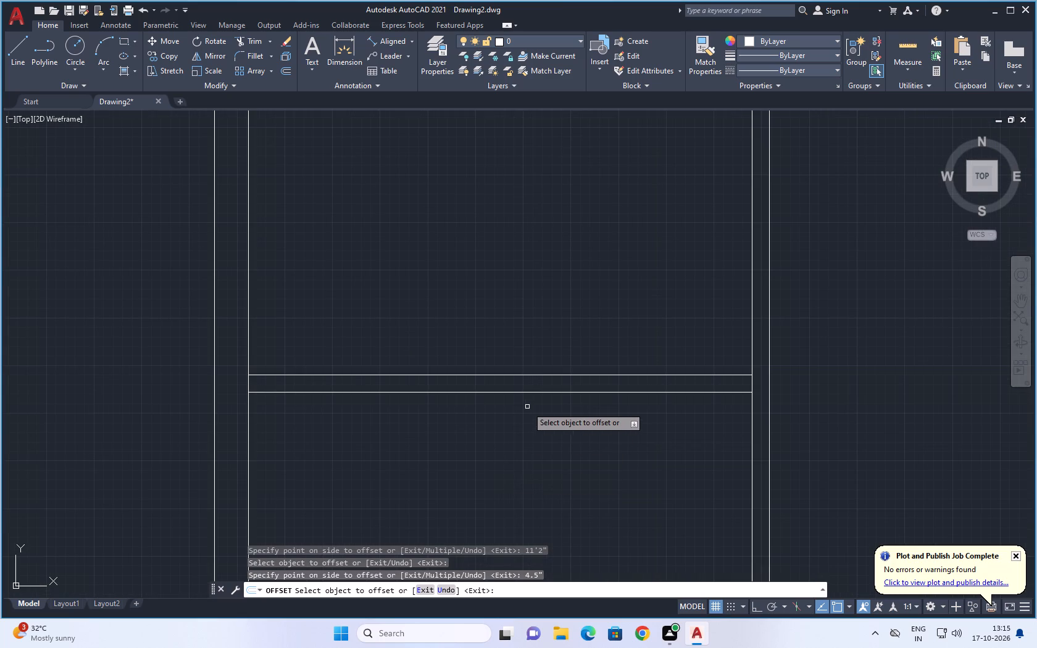
left_click(533, 392)
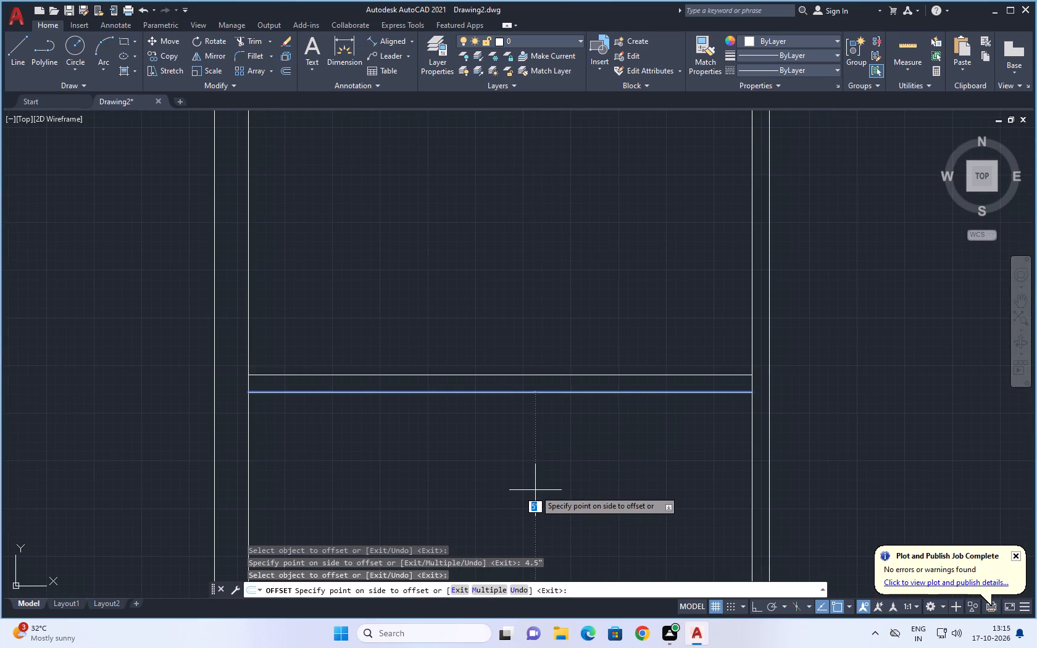
left_click(535, 490)
scroll(532, 493, "down", 4)
middle_click_drag(543, 489, 554, 415)
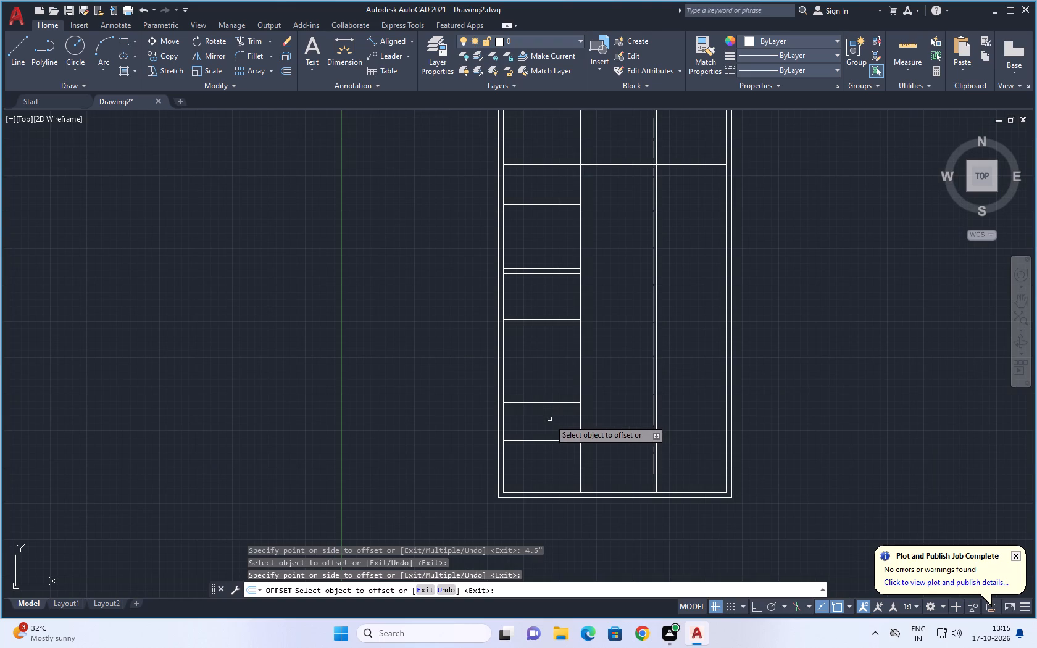
left_click(559, 439)
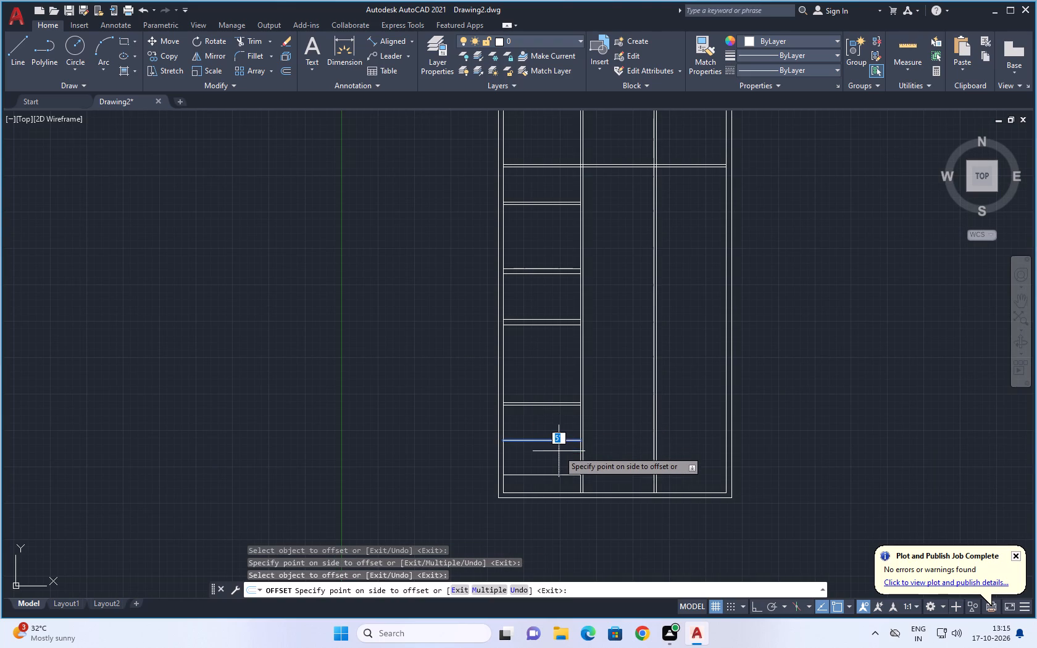
type("4.5\"")
key("Return")
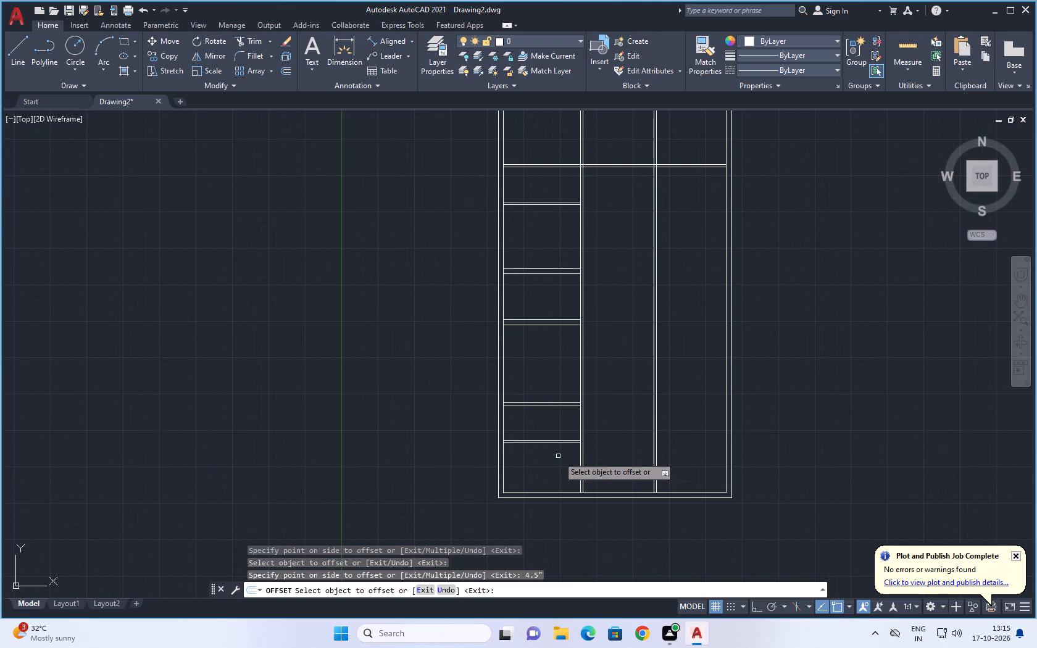
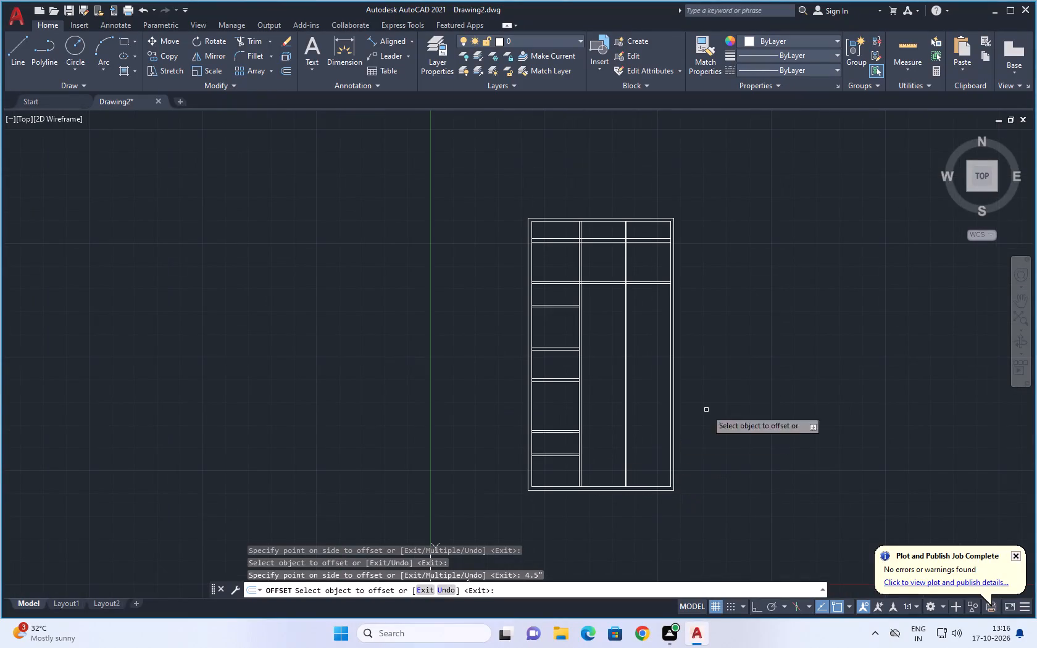
Examine the wall and partition layout across the whole plan.
middle_click_drag(719, 334, 655, 390)
scroll(652, 380, "up", 1)
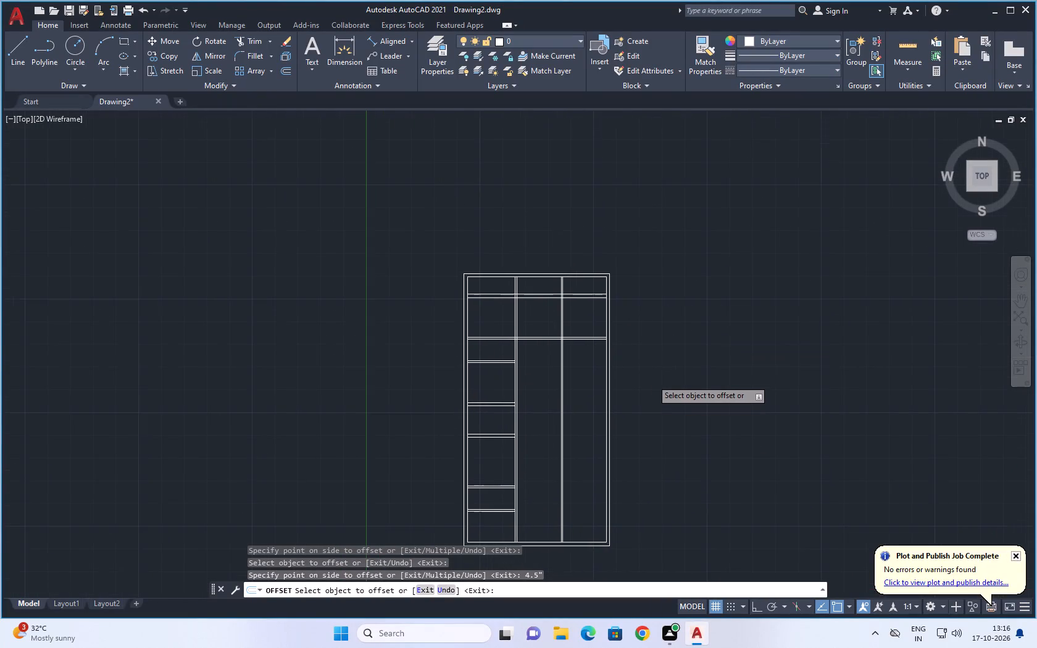
middle_click_drag(651, 379, 714, 285)
middle_click_drag(683, 420, 703, 366)
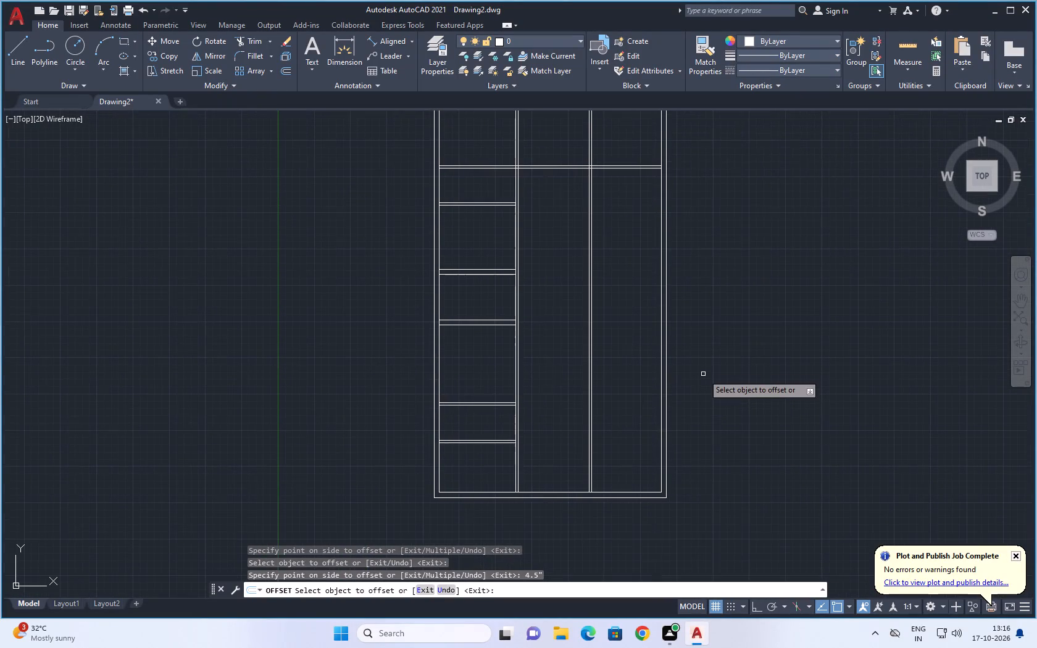
key("Escape")
key("Escape")
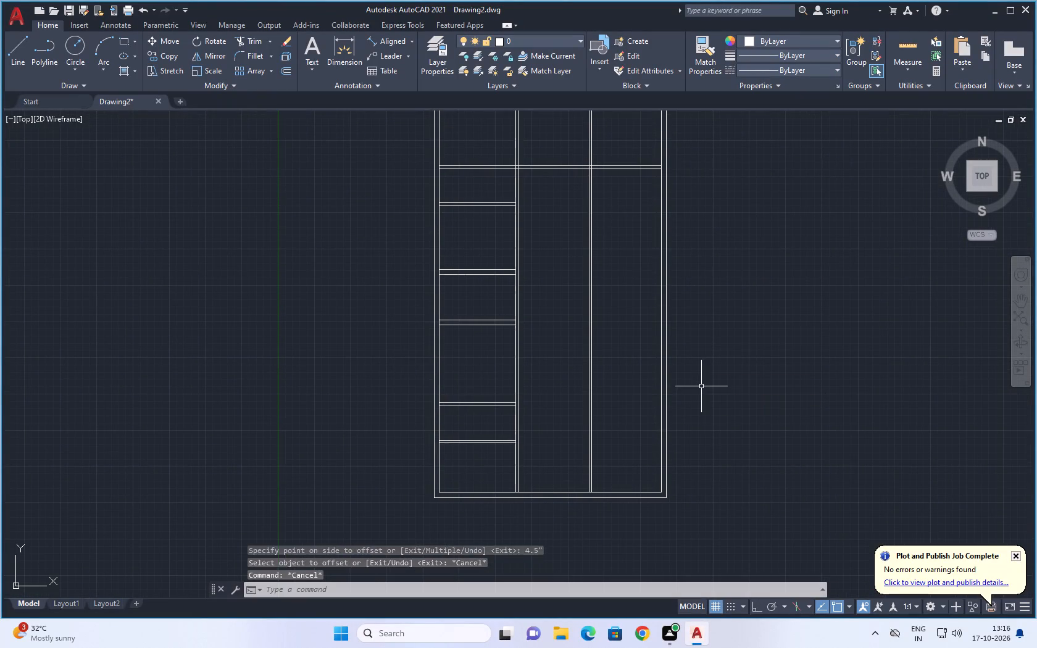
key("Escape")
key("Escape")
key("Escape")
middle_click_drag(711, 282, 709, 439)
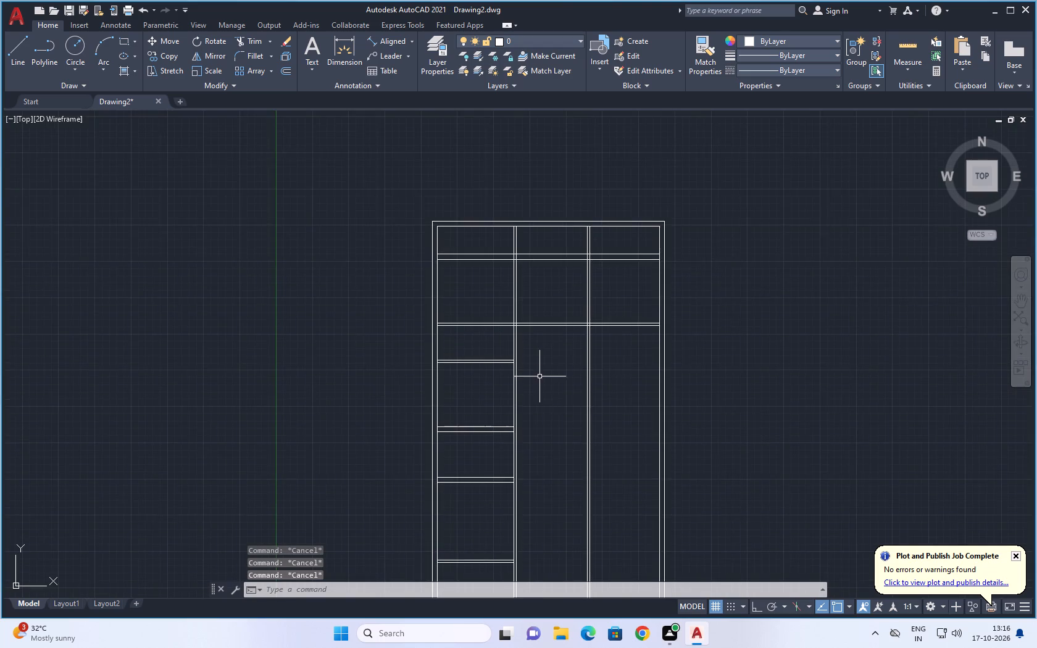
scroll(539, 364, "up", 1)
middle_click_drag(560, 343, 552, 363)
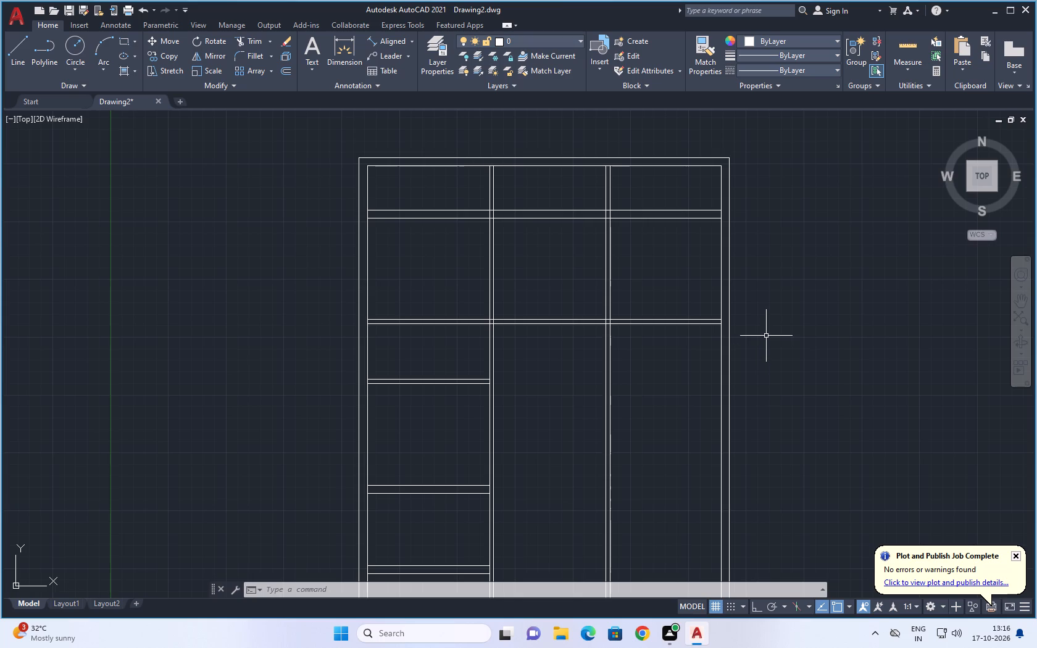
key("Escape")
scroll(767, 337, "down", 1)
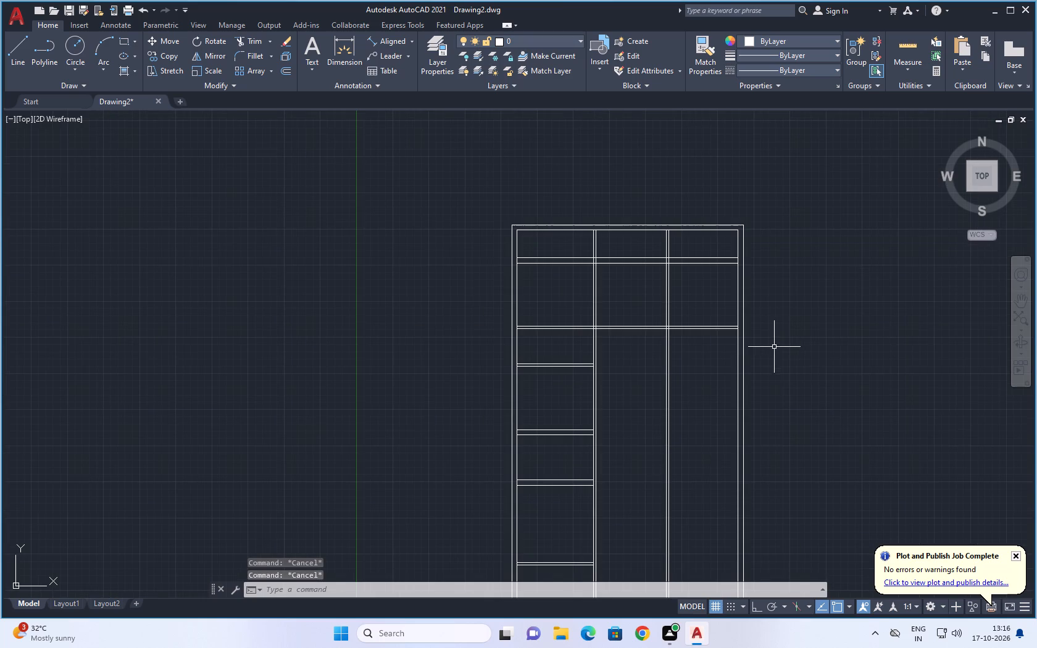
key("Escape")
key("Escape")
middle_click_drag(793, 334, 685, 300)
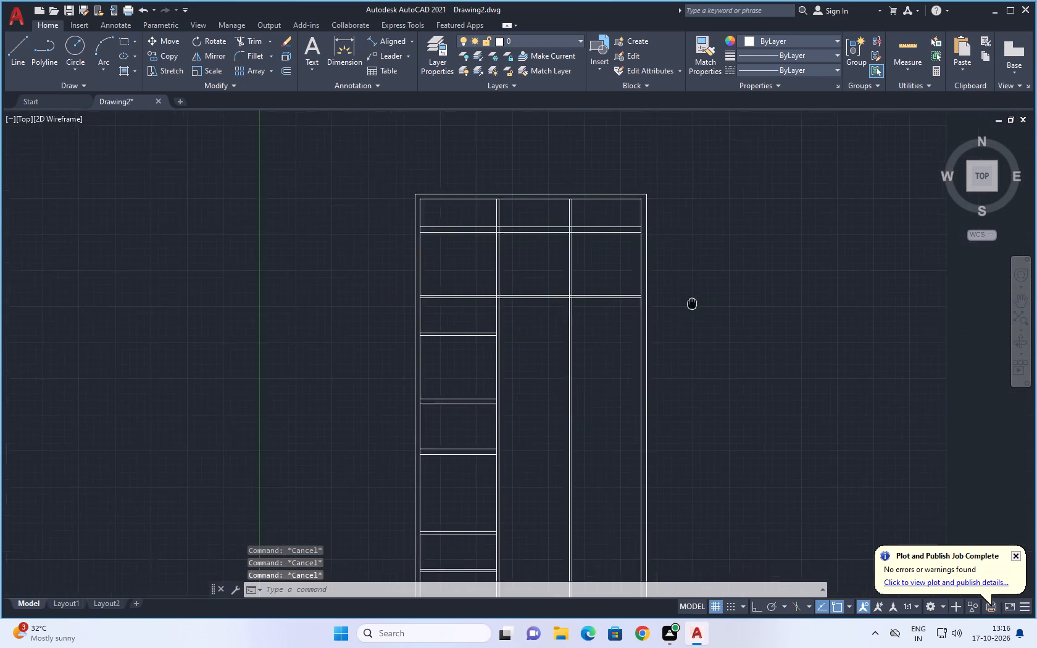
middle_click_drag(685, 300, 675, 295)
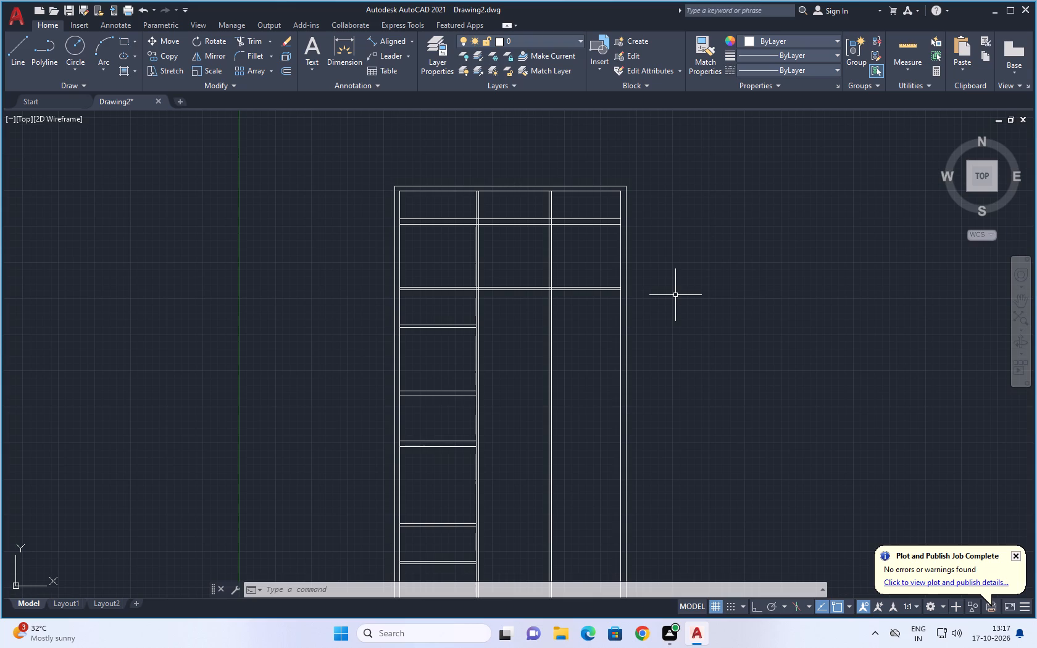
scroll(716, 328, "down", 1)
middle_click_drag(716, 332, 716, 298)
middle_click_drag(757, 308, 766, 294)
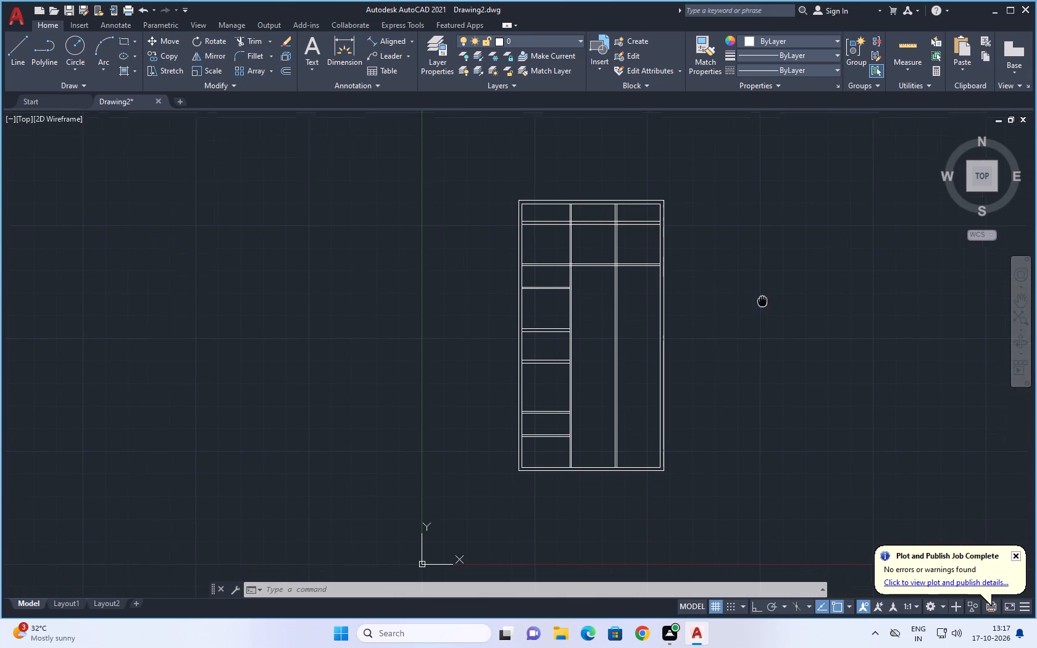
middle_click_drag(766, 294, 770, 289)
key("Escape")
key("Escape")
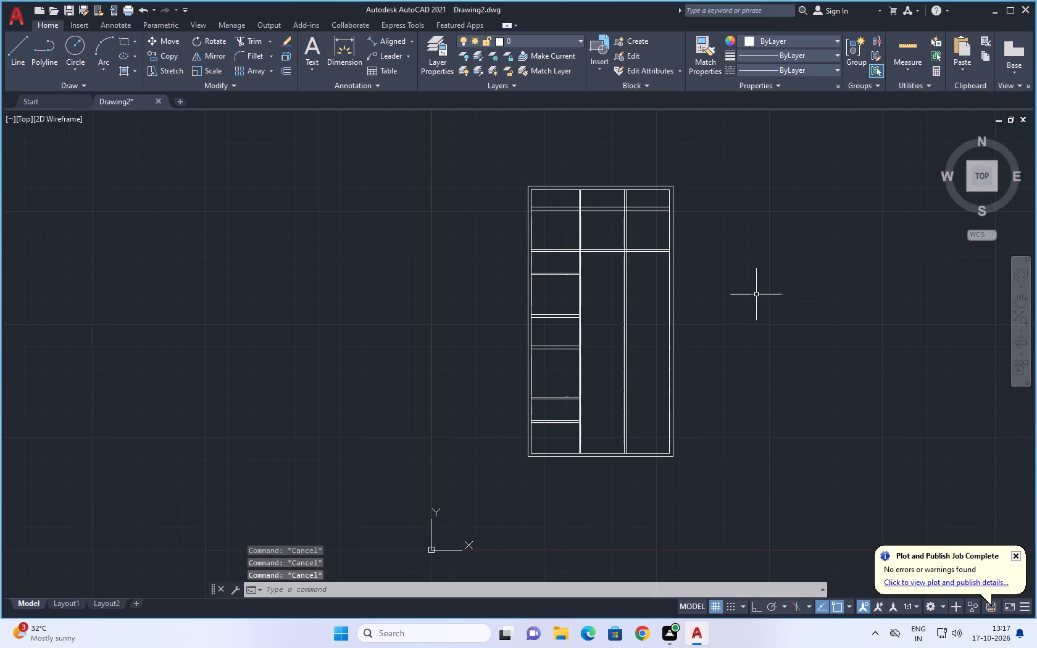
key("Escape")
scroll(767, 276, "down", 1)
middle_click_drag(780, 281, 749, 334)
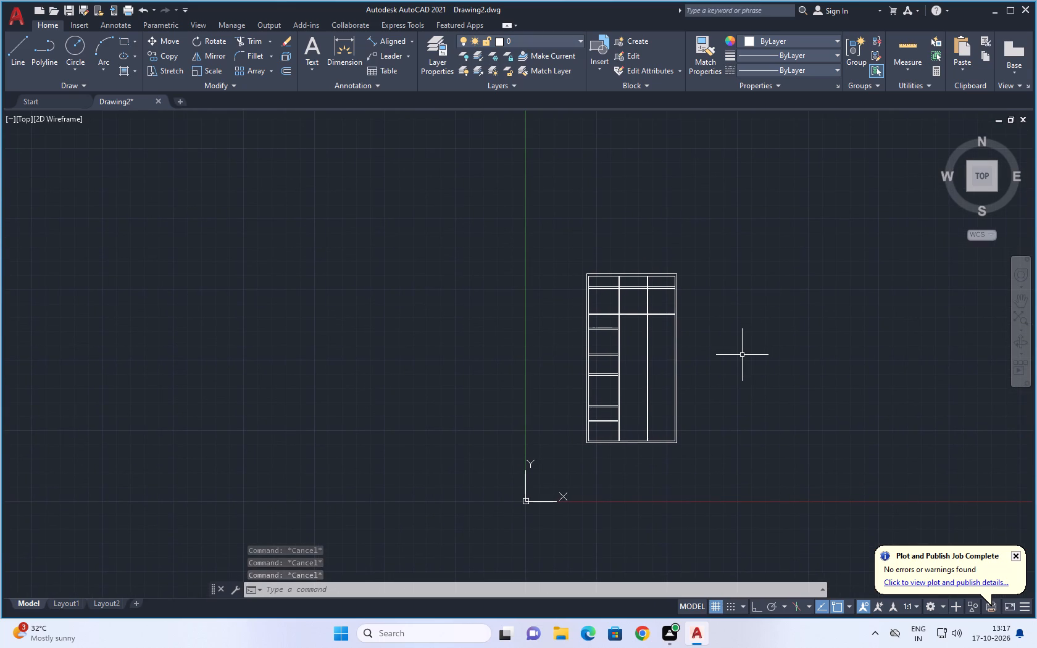
scroll(742, 355, "down", 2)
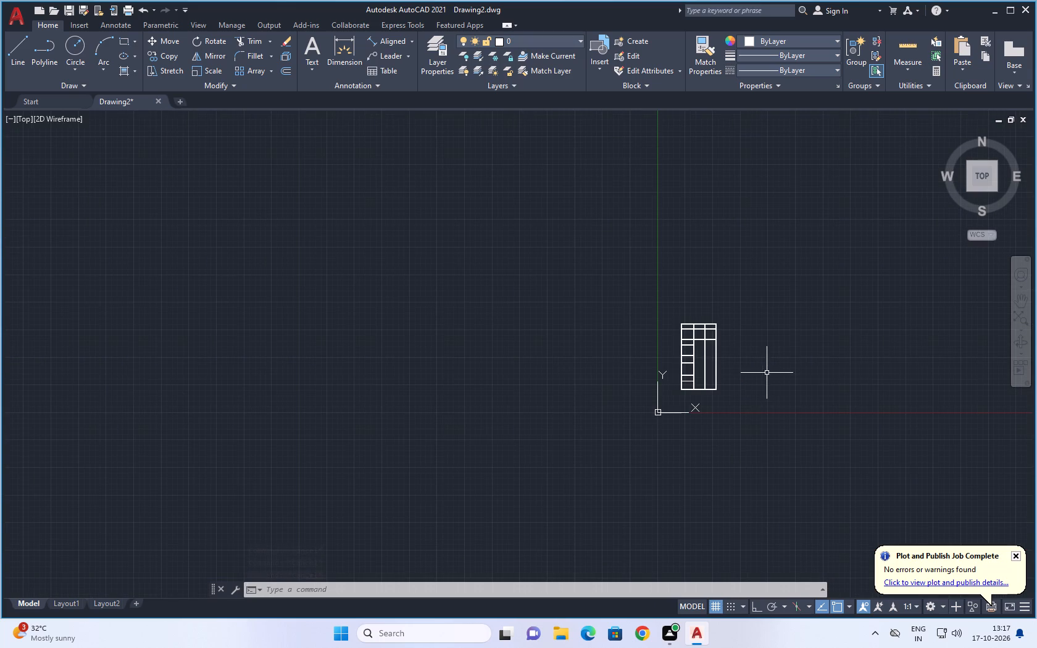
middle_click_drag(781, 368, 675, 348)
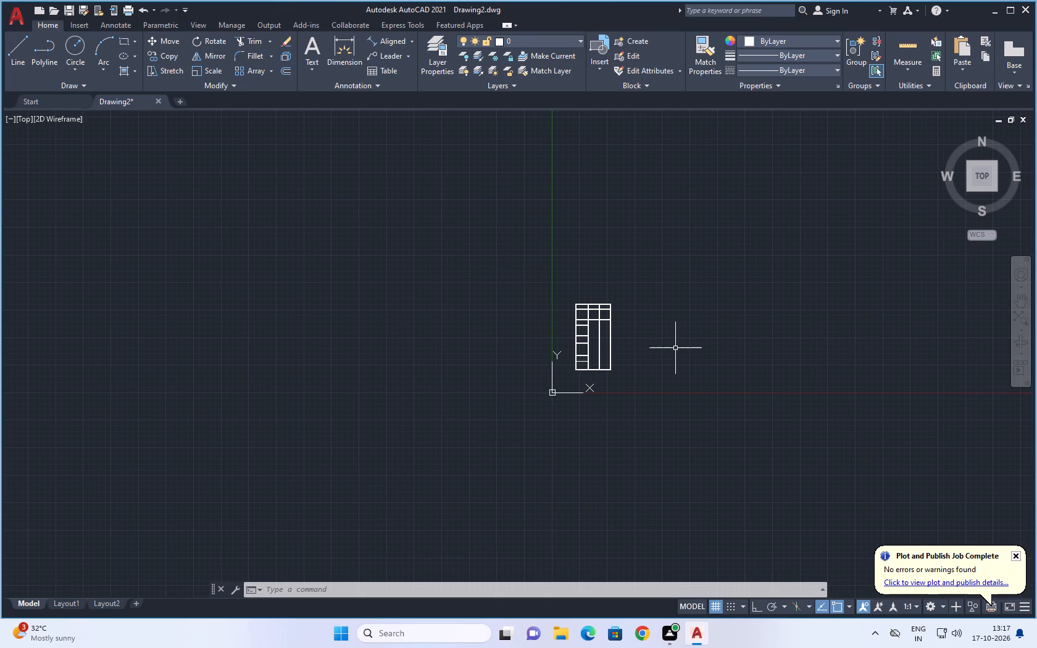
middle_click_drag(654, 307, 637, 359)
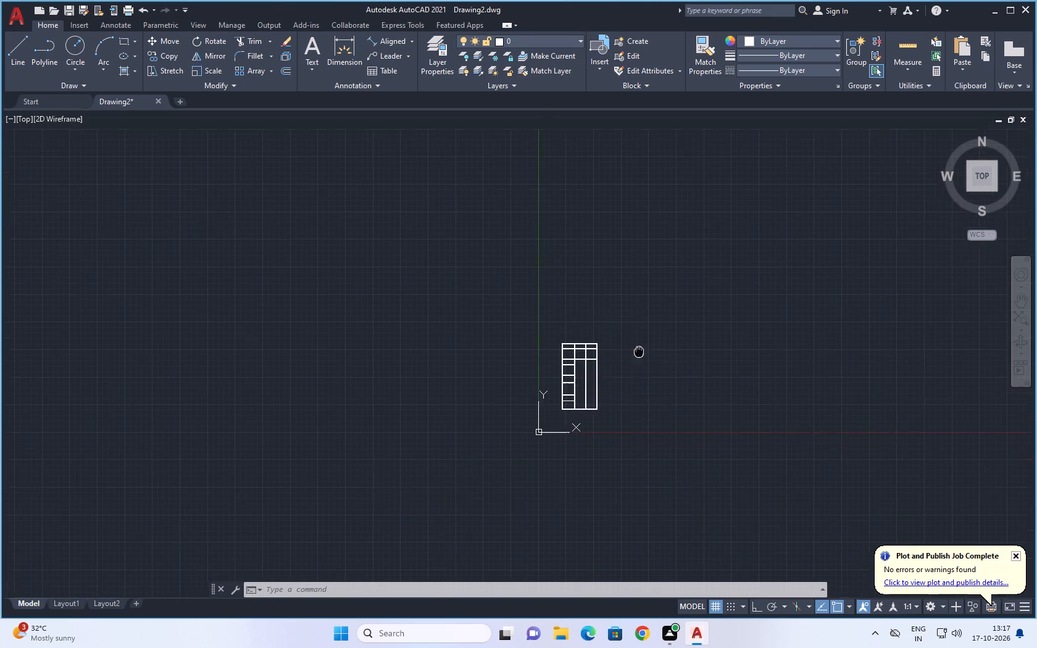
middle_click_drag(637, 359, 627, 366)
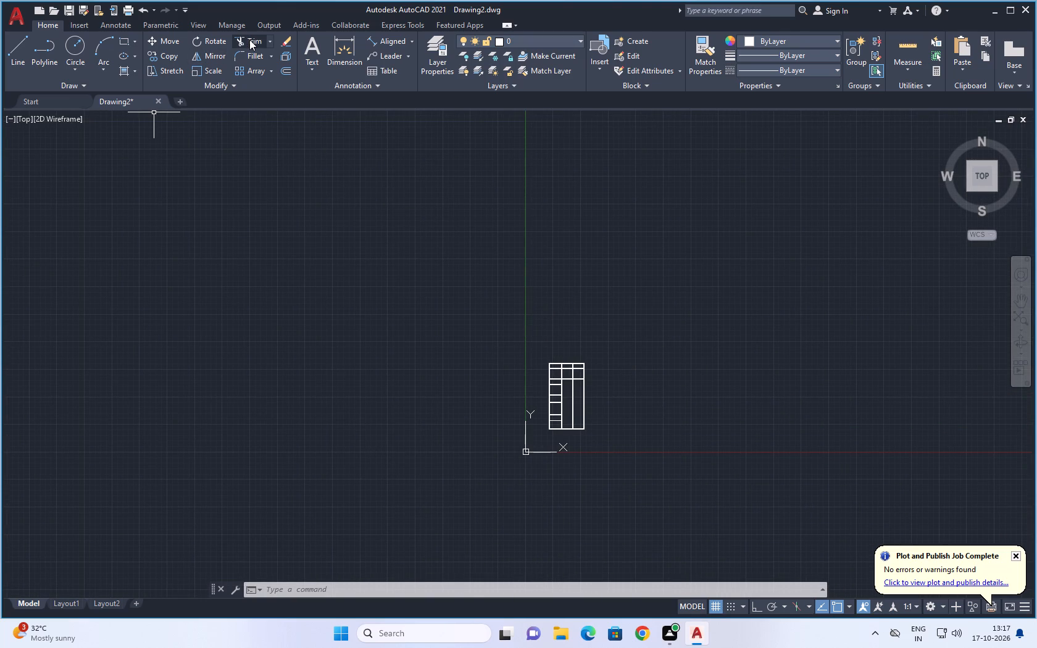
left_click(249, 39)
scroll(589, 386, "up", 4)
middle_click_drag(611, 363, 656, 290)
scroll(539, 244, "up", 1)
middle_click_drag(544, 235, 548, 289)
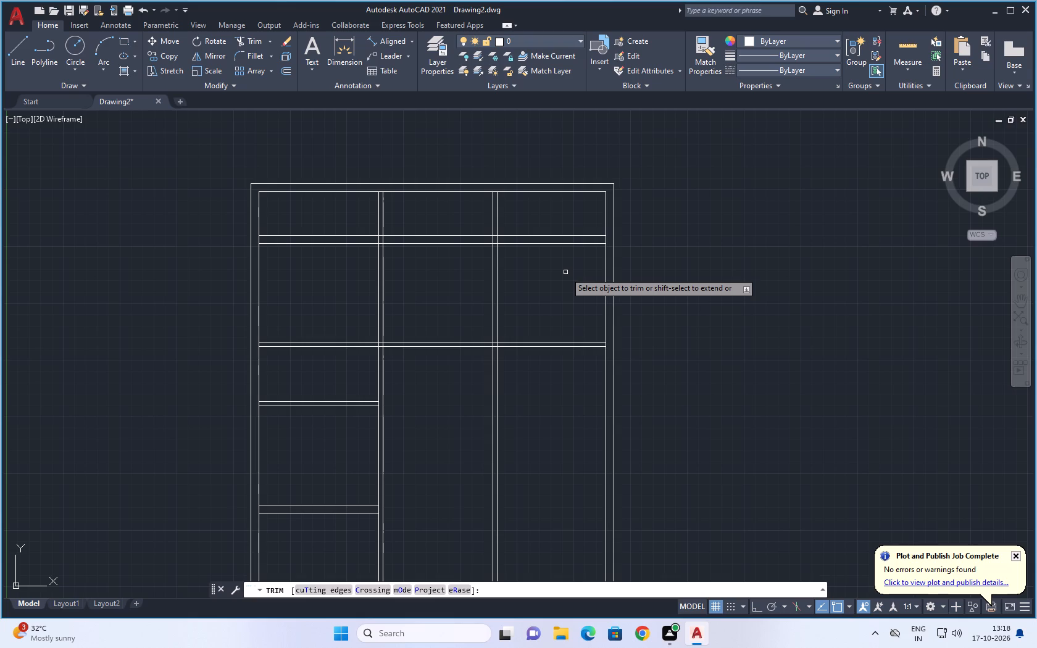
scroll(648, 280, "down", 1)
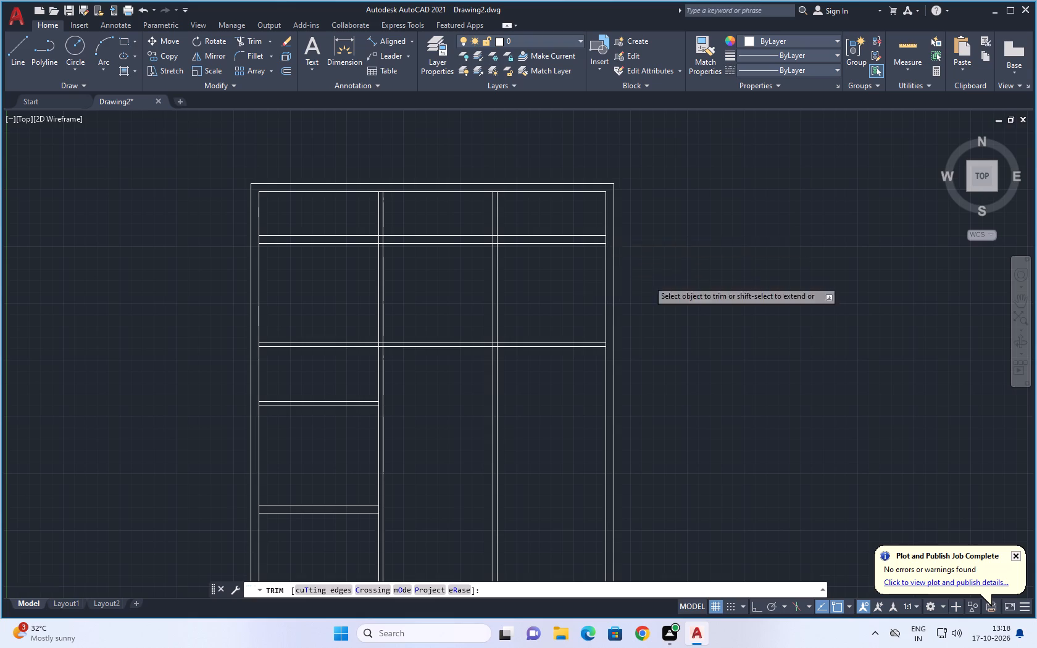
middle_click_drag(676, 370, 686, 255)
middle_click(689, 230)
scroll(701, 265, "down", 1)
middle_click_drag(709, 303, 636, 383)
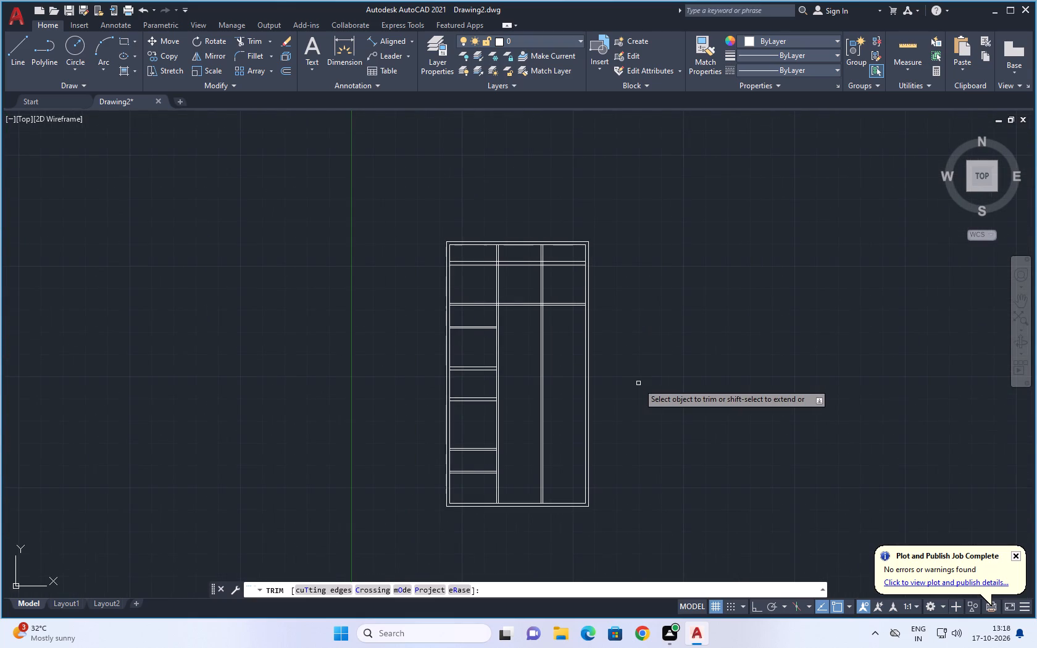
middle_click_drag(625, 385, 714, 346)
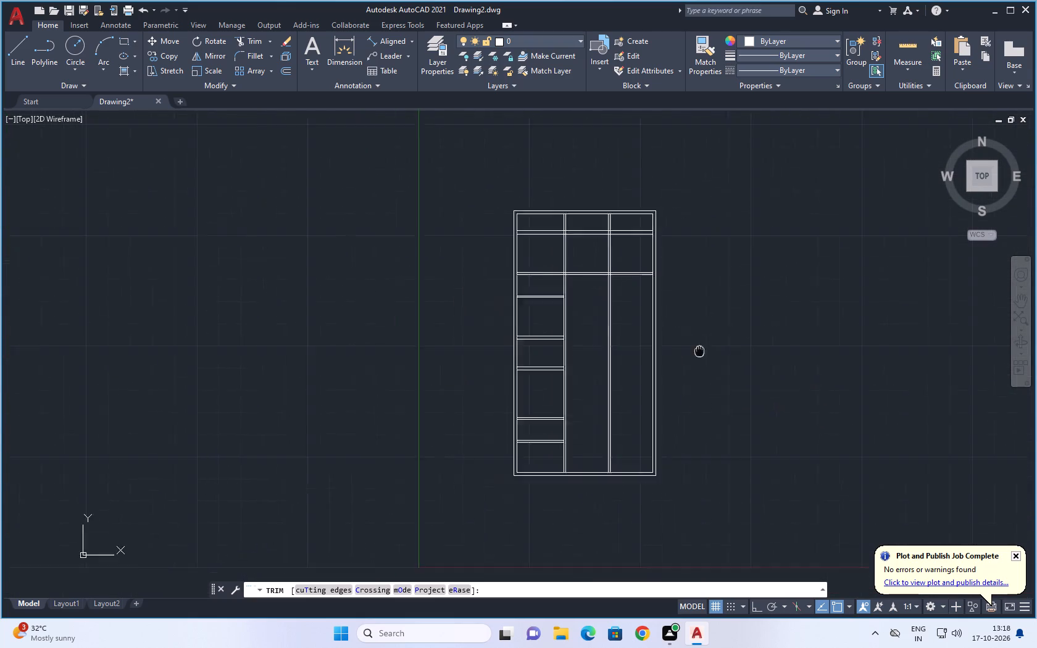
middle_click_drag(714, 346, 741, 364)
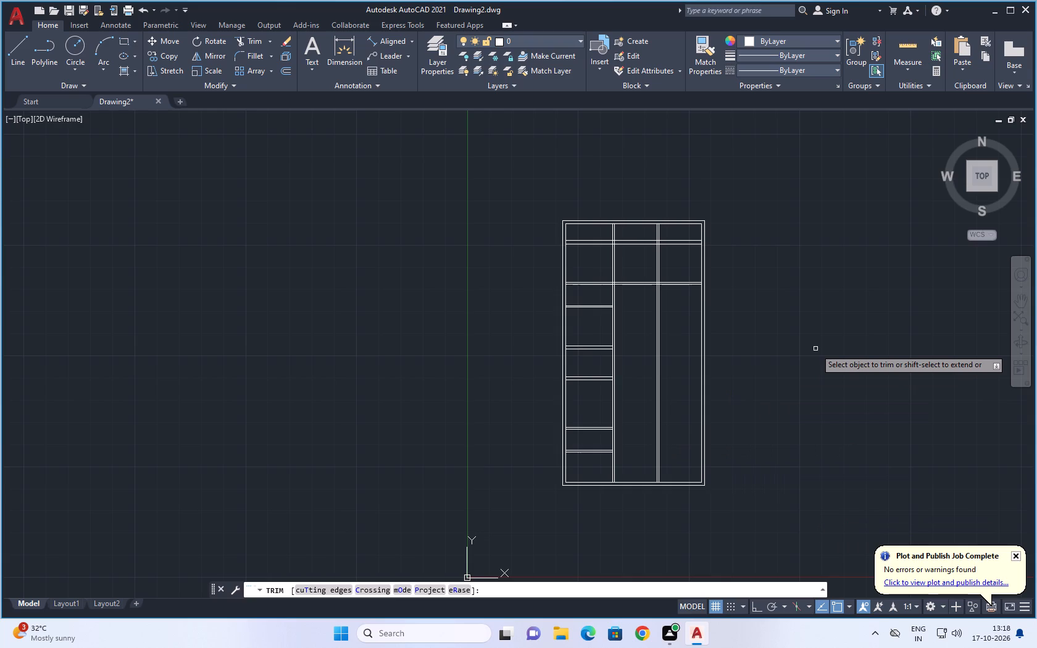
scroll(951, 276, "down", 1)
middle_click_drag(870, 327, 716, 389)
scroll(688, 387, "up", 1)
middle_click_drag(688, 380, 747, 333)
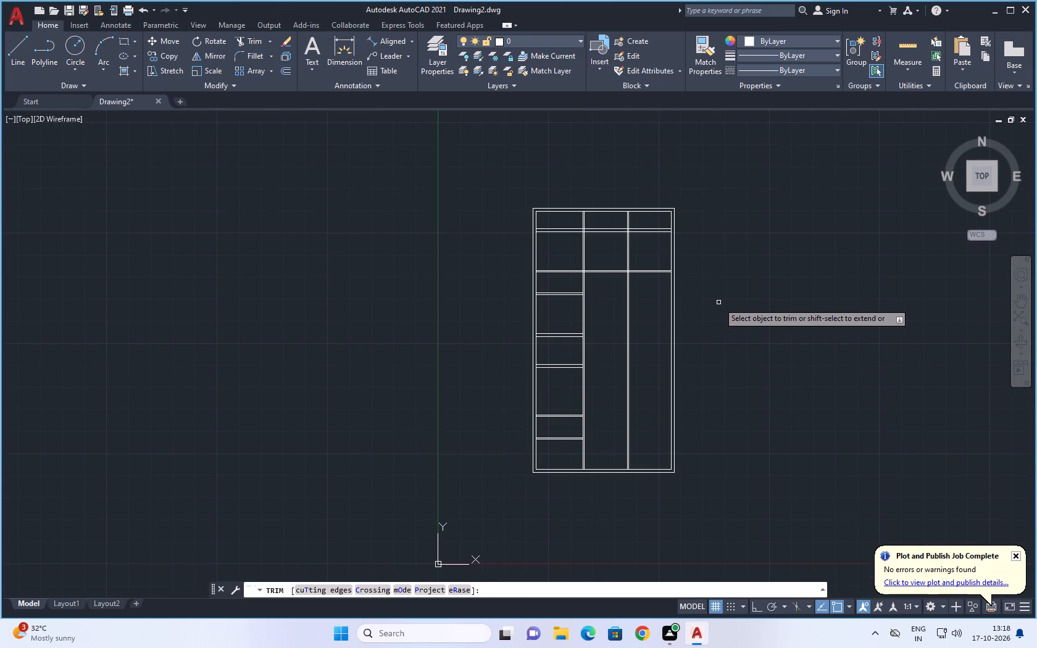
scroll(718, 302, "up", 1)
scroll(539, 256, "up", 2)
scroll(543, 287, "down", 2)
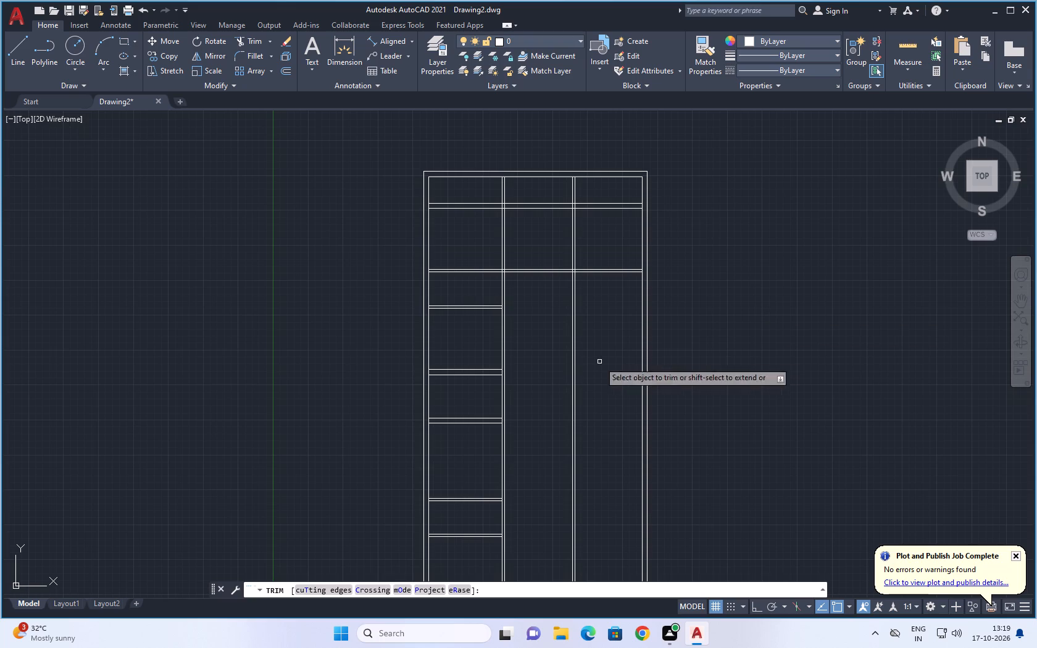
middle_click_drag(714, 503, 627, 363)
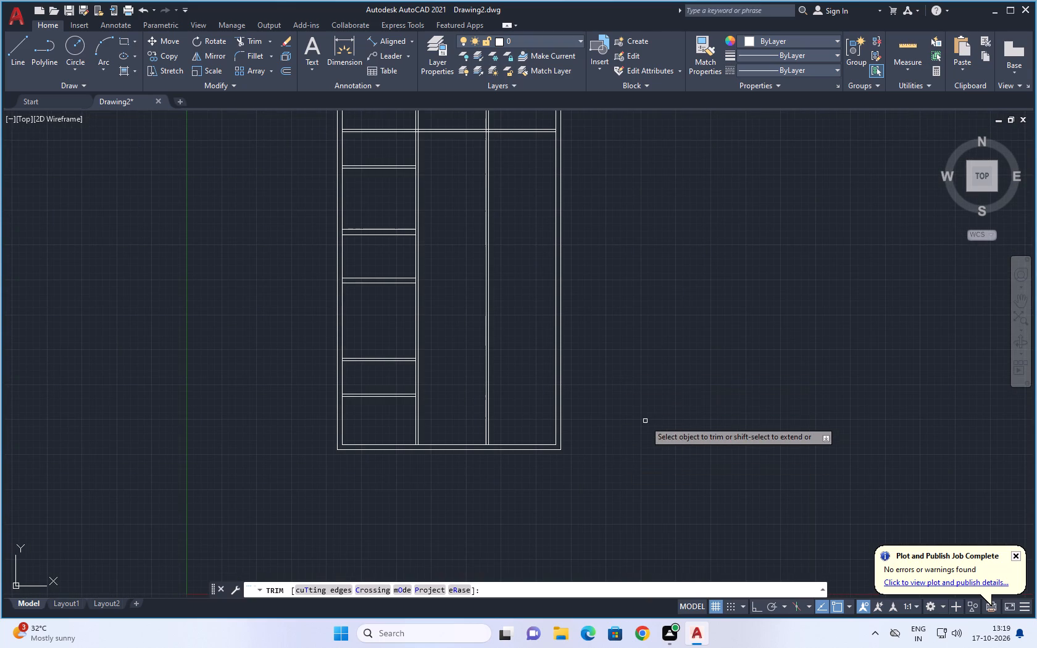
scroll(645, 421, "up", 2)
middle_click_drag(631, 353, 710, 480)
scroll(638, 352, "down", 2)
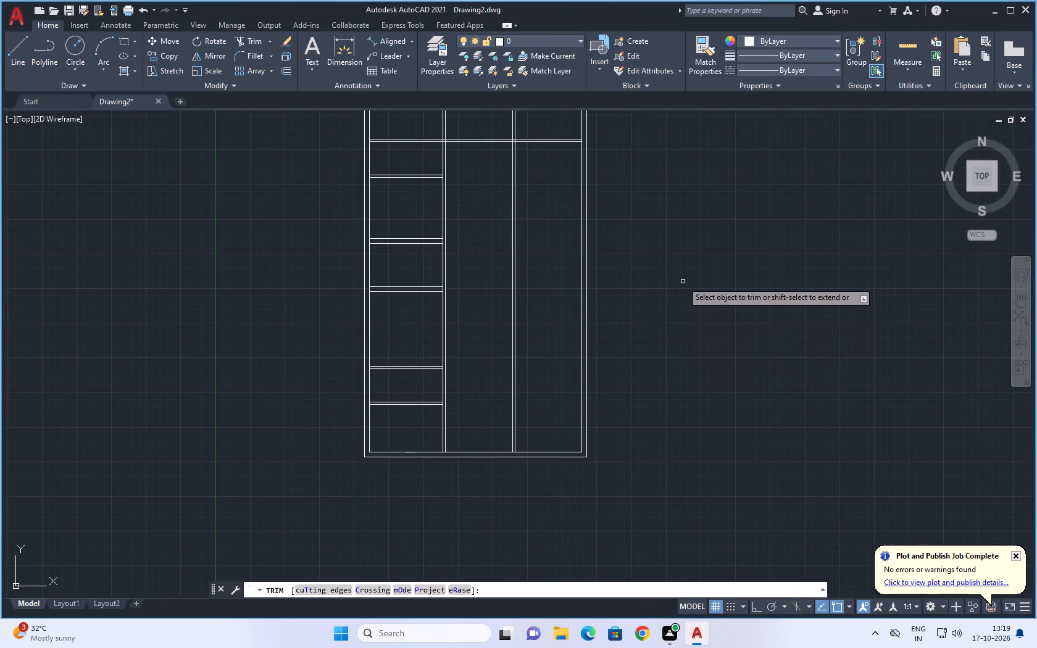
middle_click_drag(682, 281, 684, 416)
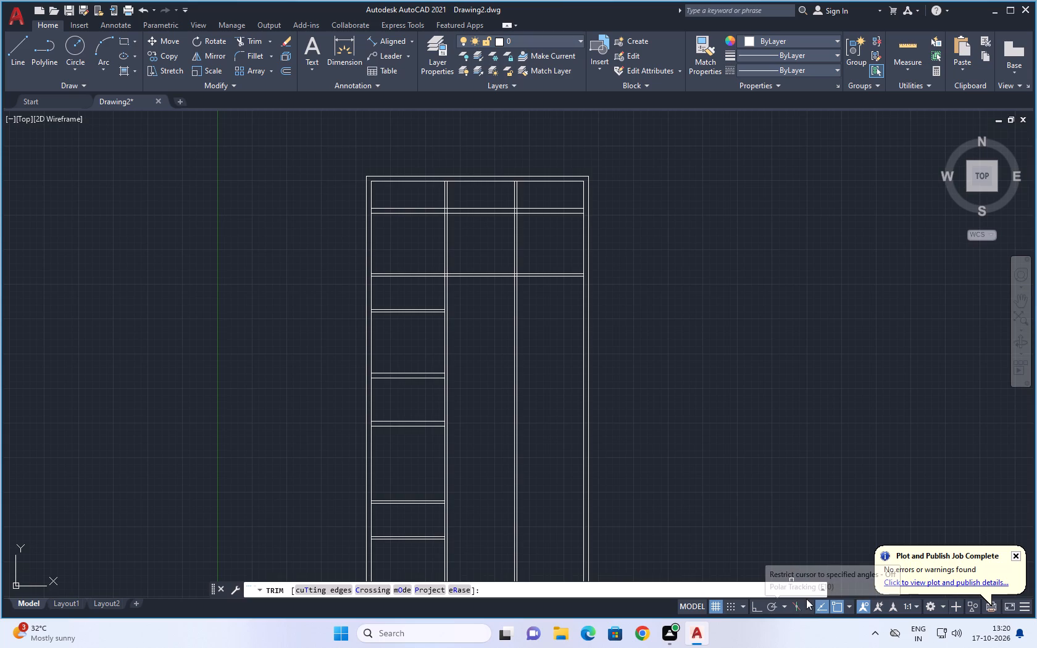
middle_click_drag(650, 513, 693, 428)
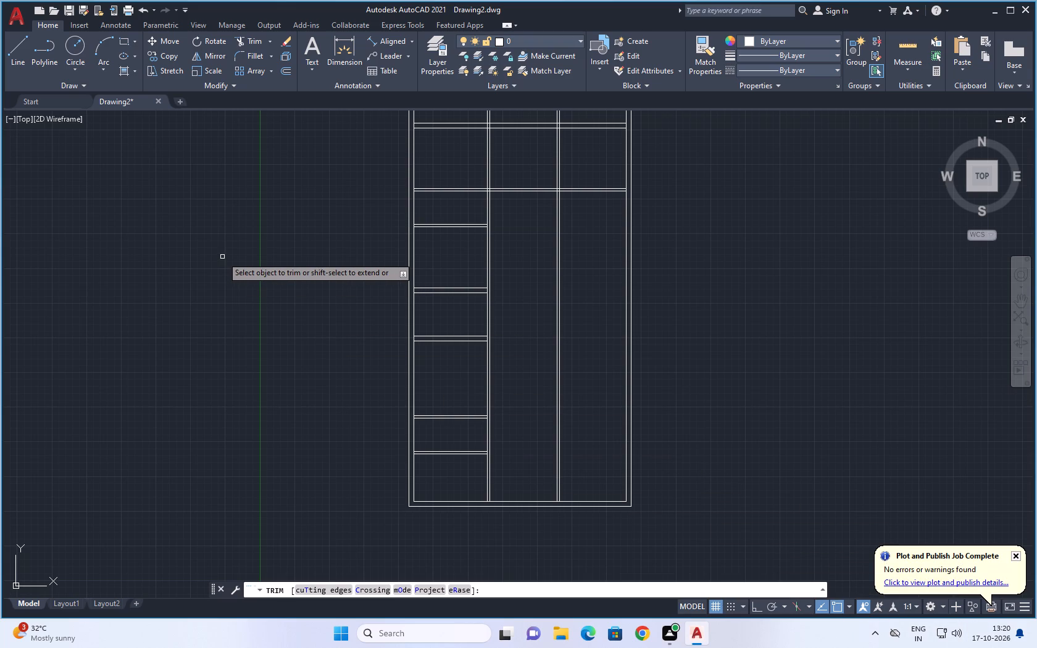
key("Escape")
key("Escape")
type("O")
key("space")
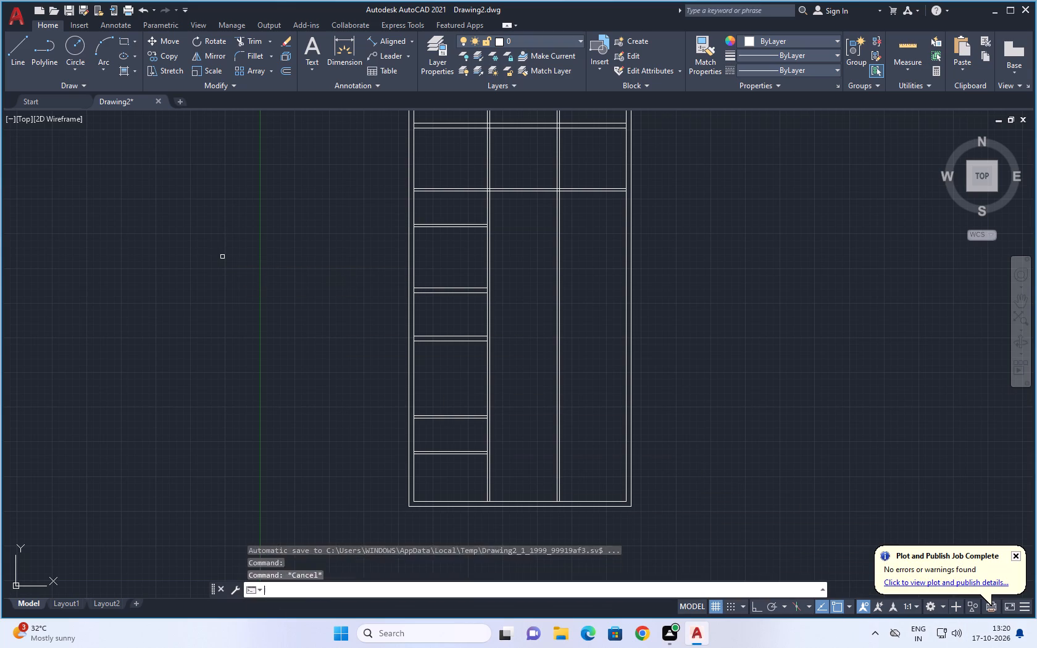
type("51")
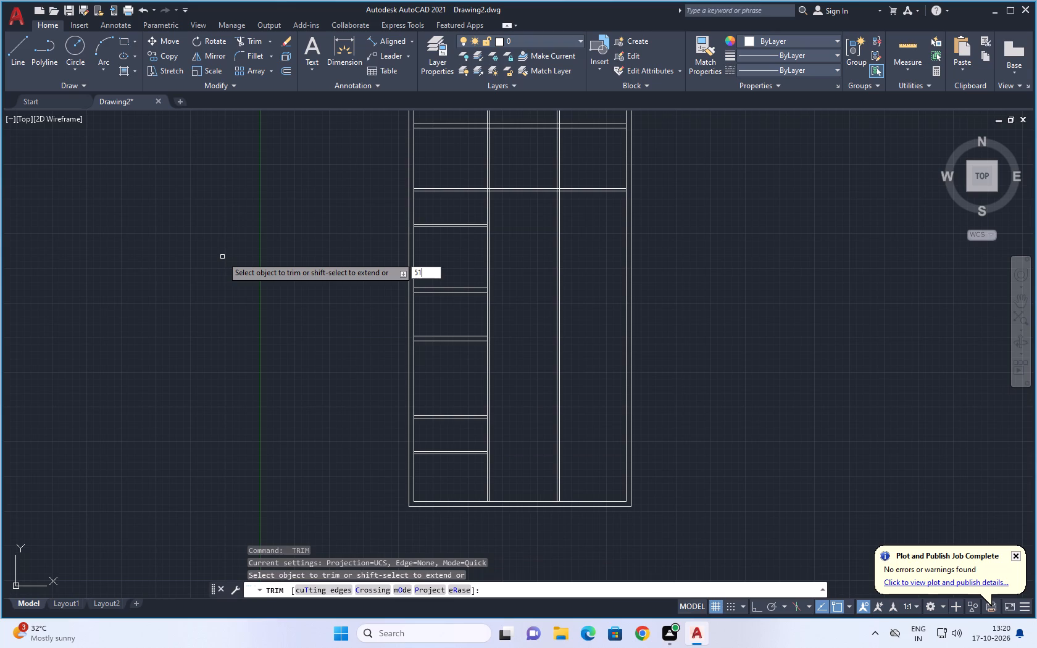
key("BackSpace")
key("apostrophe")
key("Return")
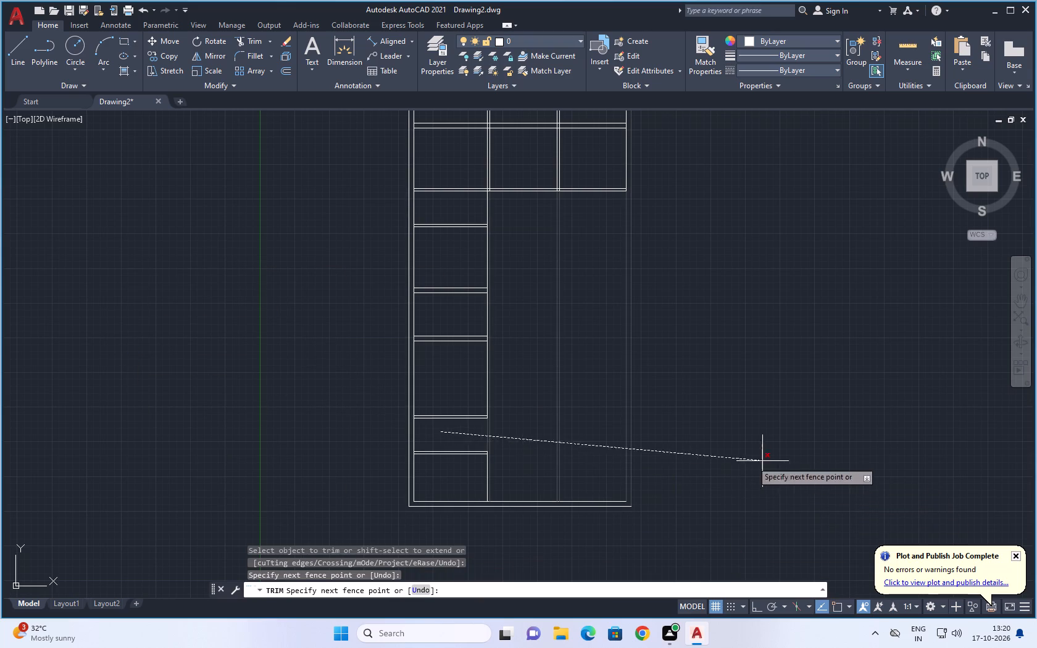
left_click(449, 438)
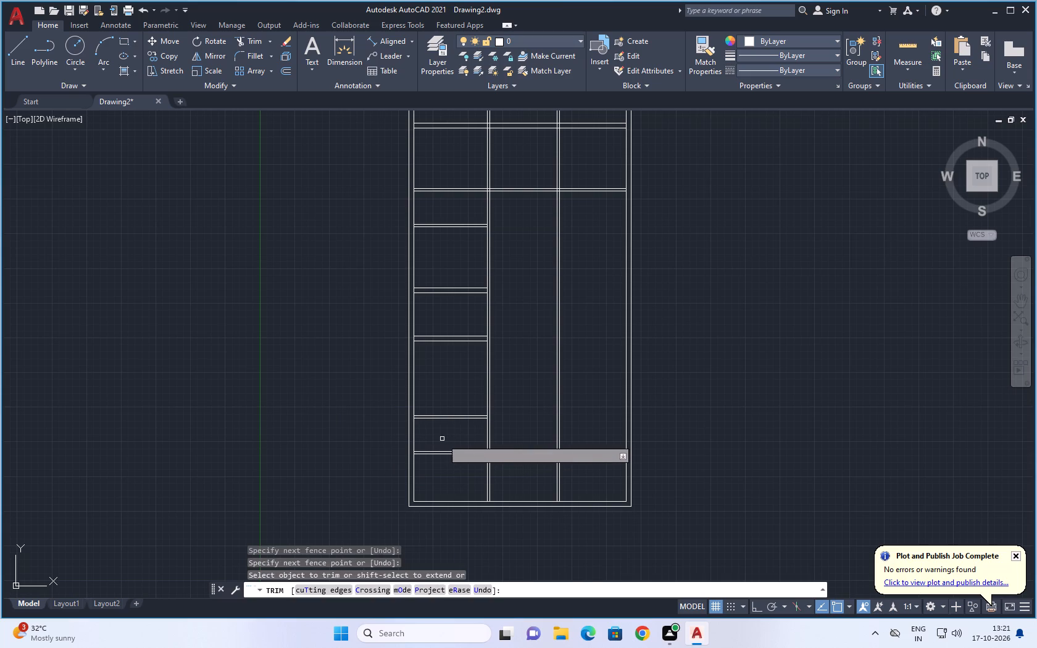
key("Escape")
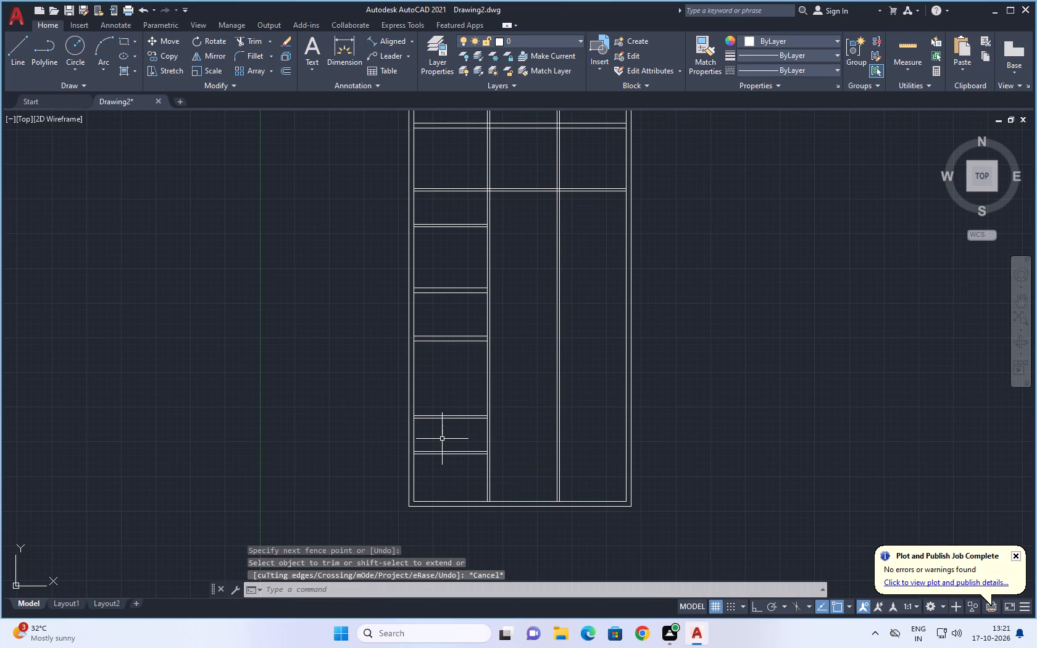
Offset the building's outer wall outline 5' outward to form a surrounding rectangle.
key("o")
key("Return")
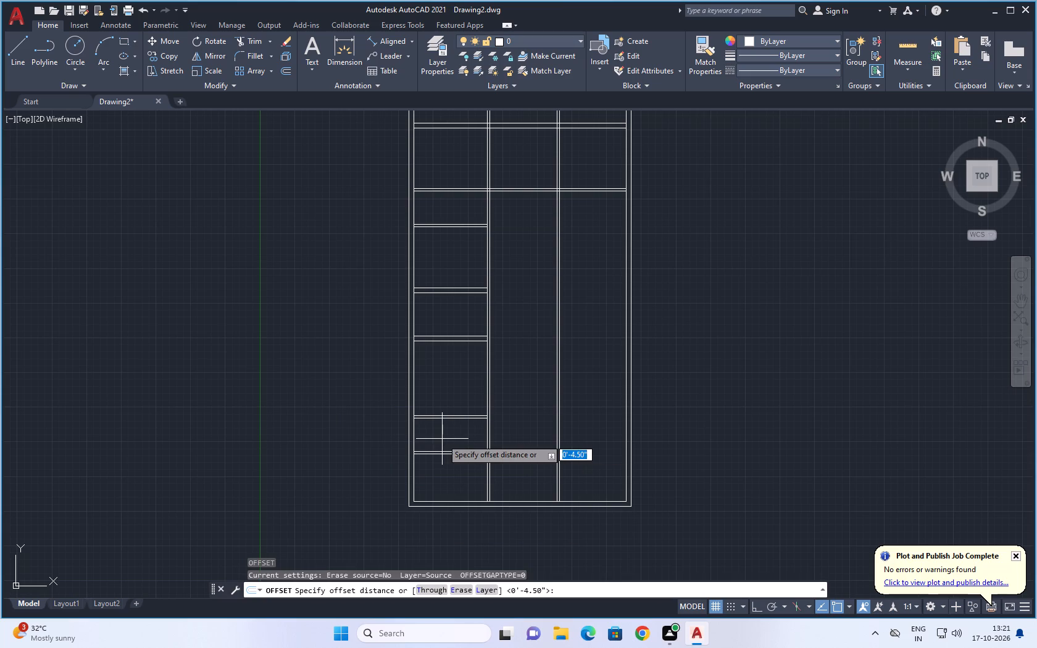
type("5'")
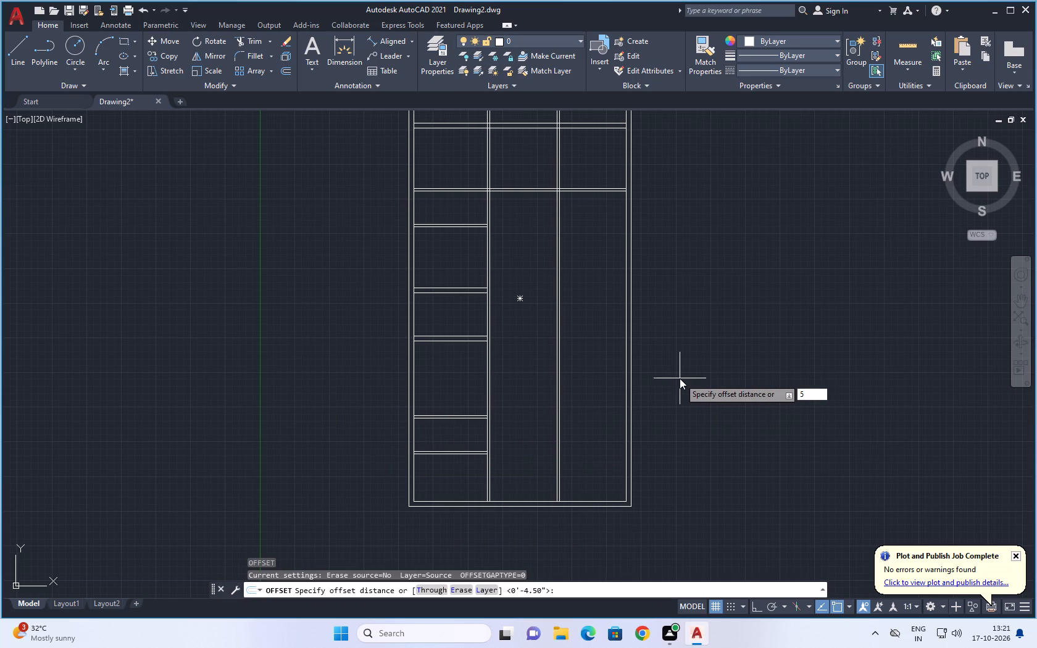
key("Return")
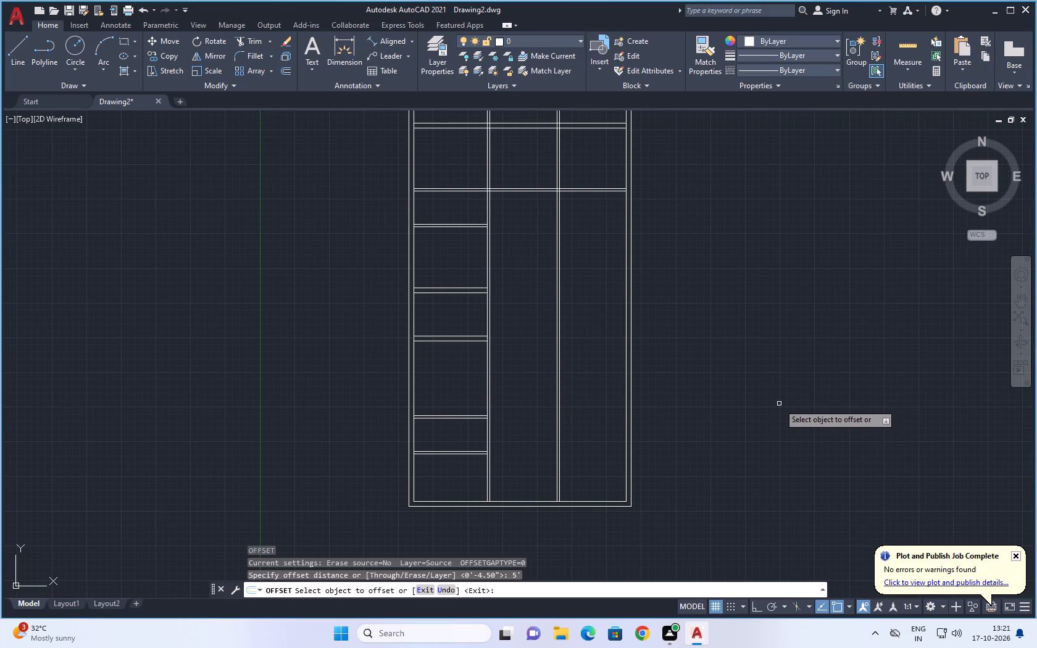
scroll(825, 386, "down", 1)
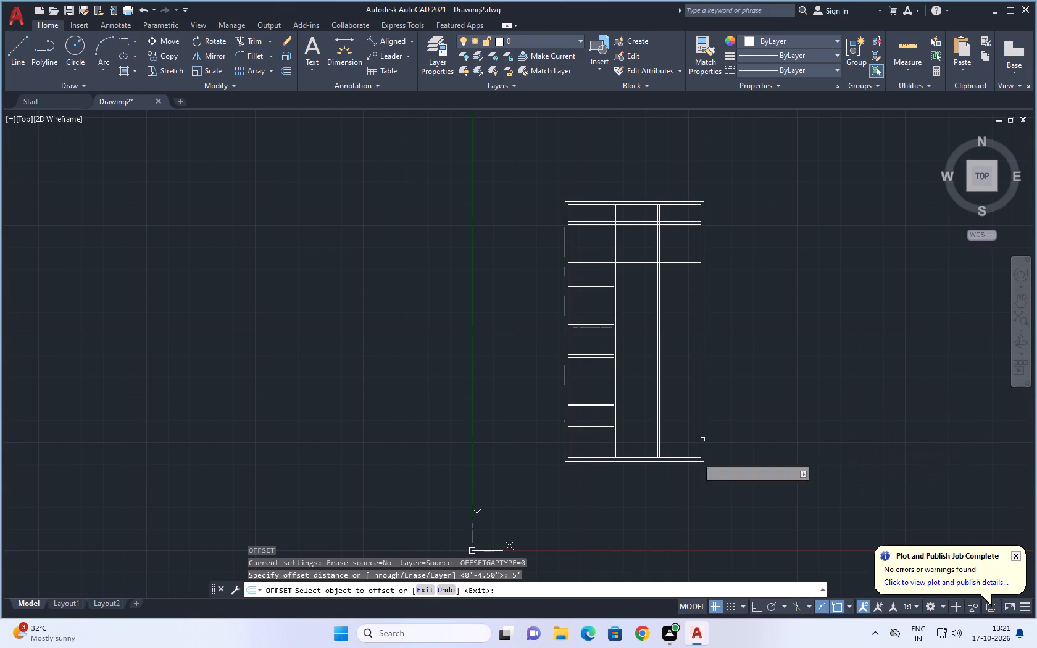
scroll(751, 308, "up", 1)
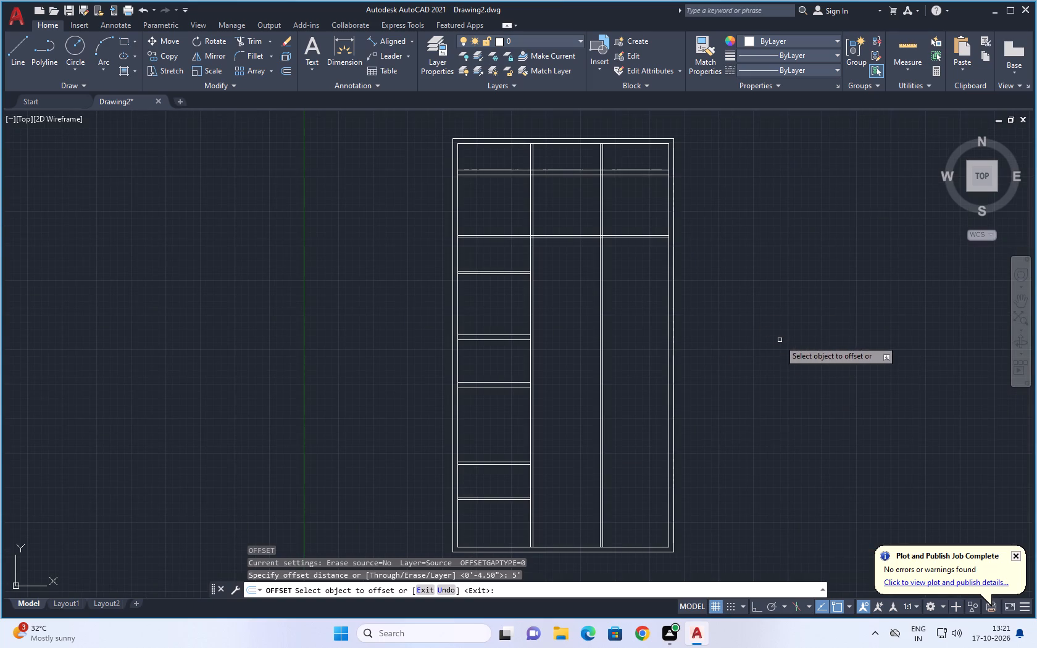
middle_click_drag(777, 334, 756, 289)
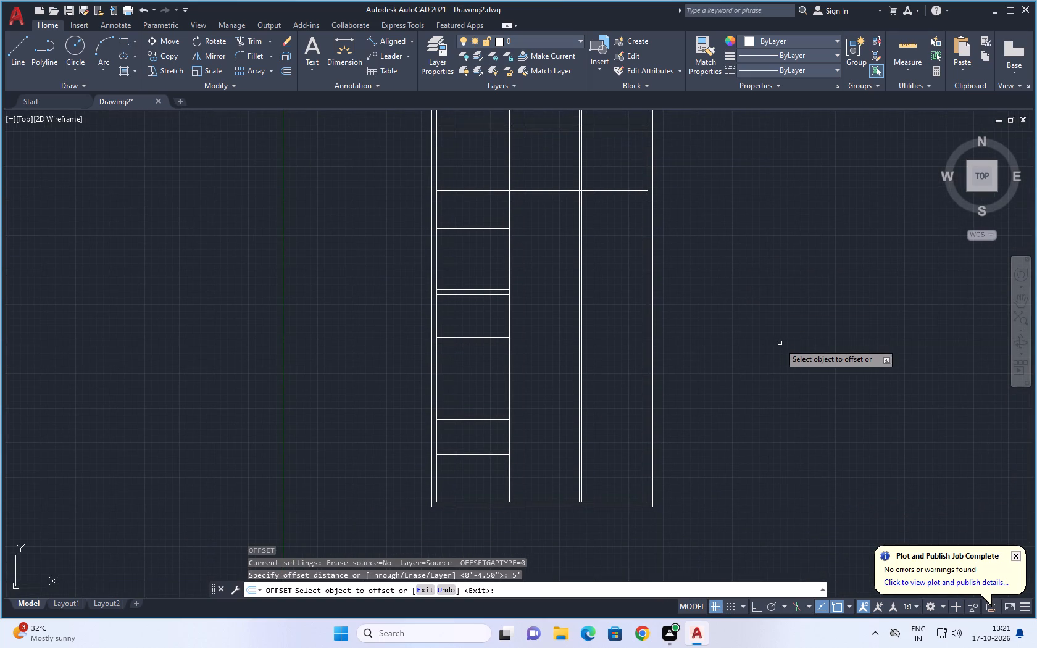
middle_click_drag(765, 278, 700, 378)
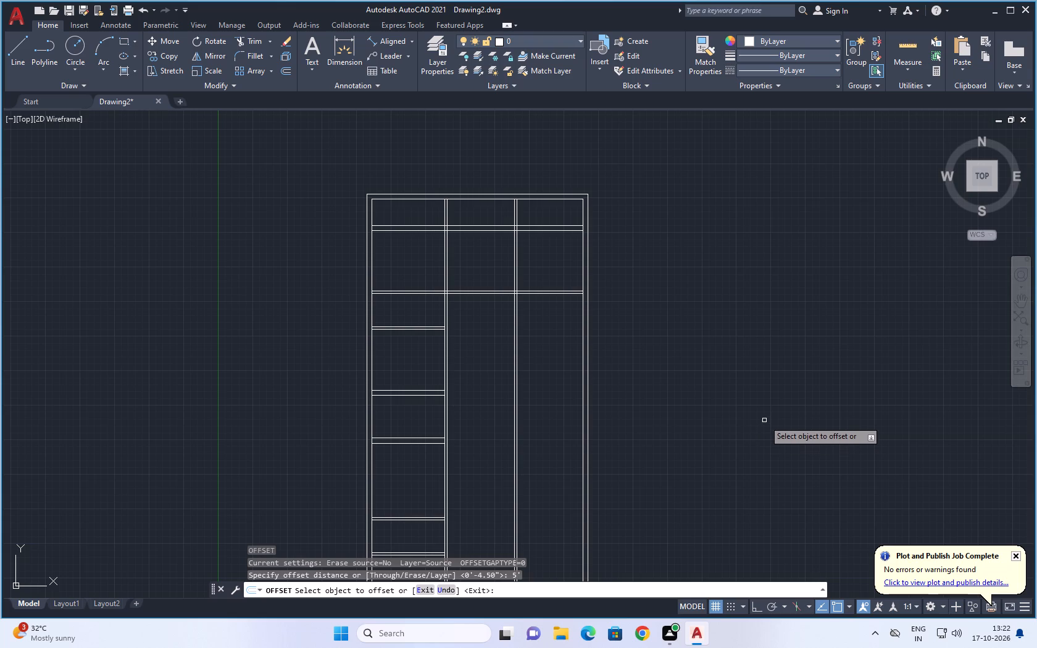
scroll(764, 420, "down", 1)
middle_click_drag(746, 415, 731, 355)
scroll(705, 338, "up", 1)
middle_click_drag(714, 320, 812, 393)
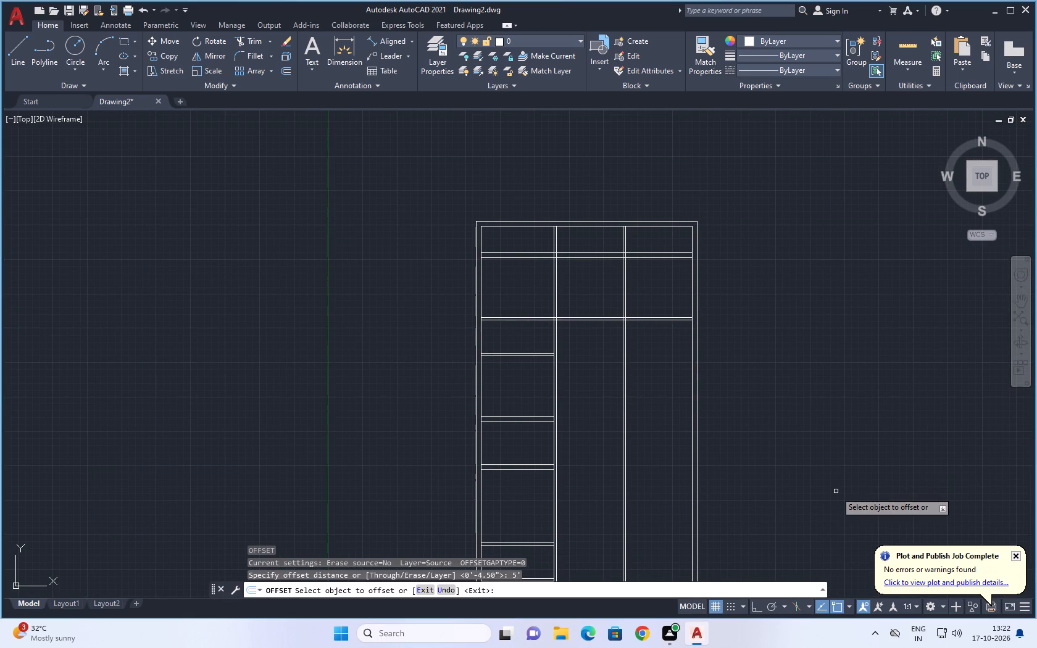
middle_click_drag(747, 467, 731, 388)
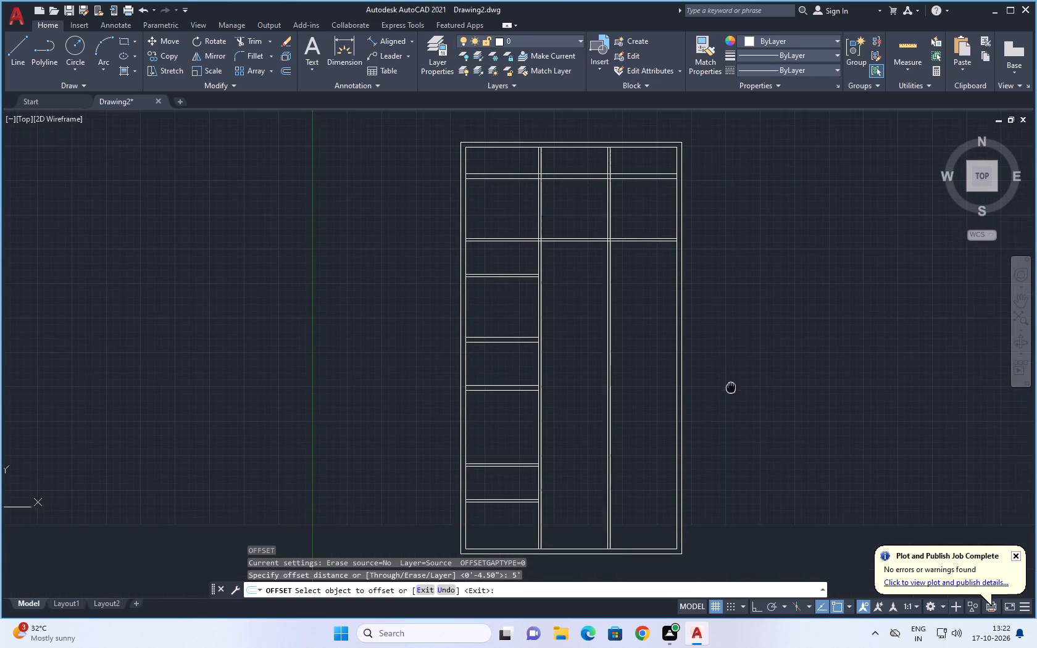
scroll(688, 401, "up", 1)
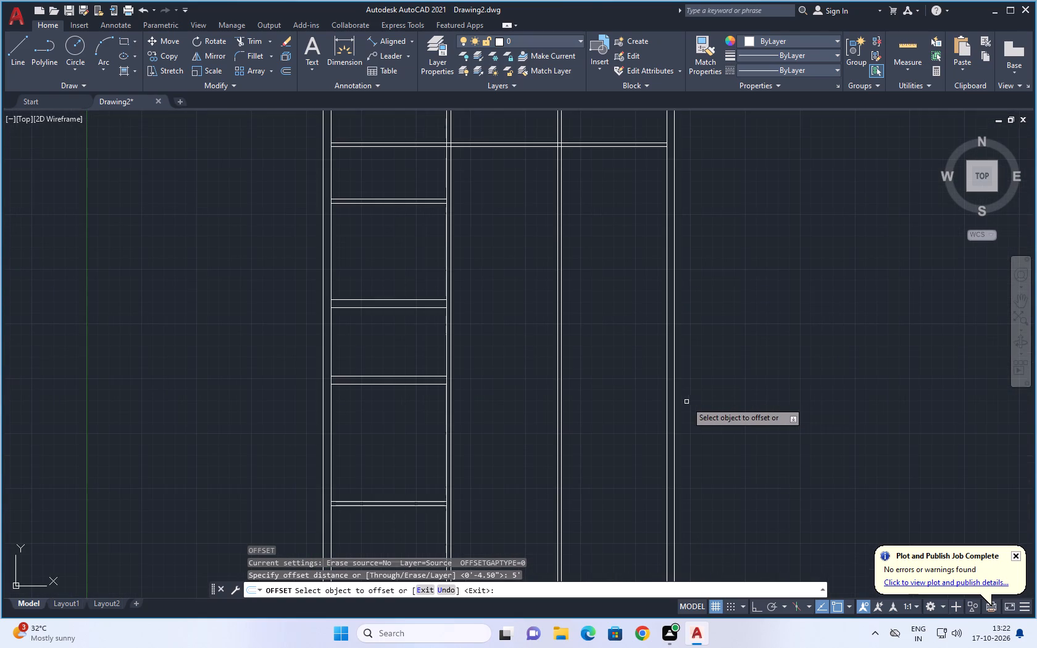
left_click(673, 394)
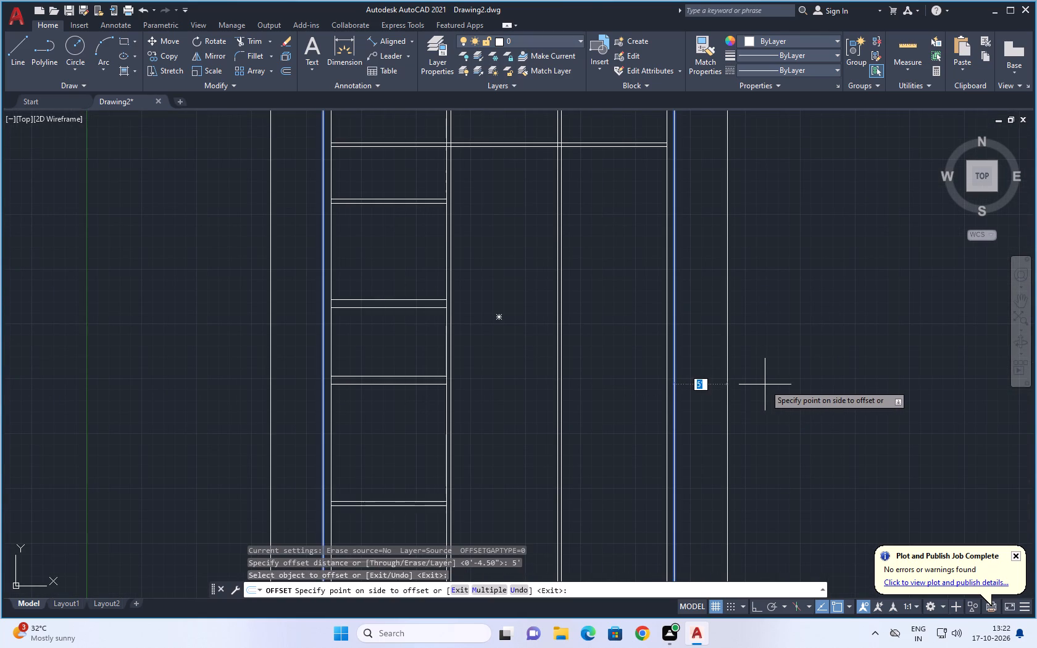
scroll(765, 384, "down", 2)
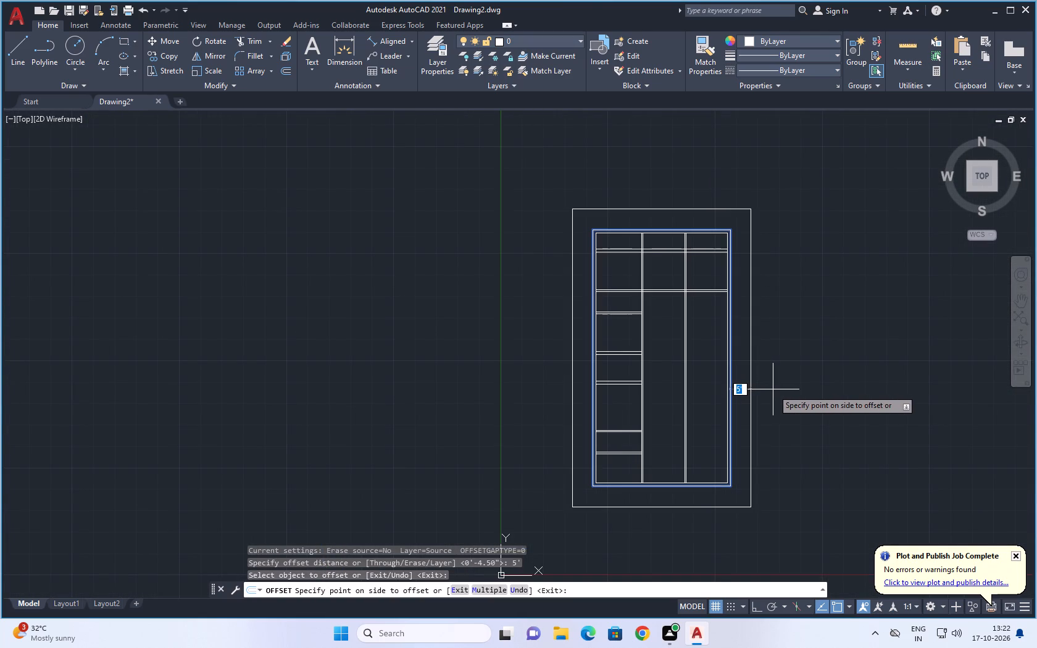
left_click(773, 389)
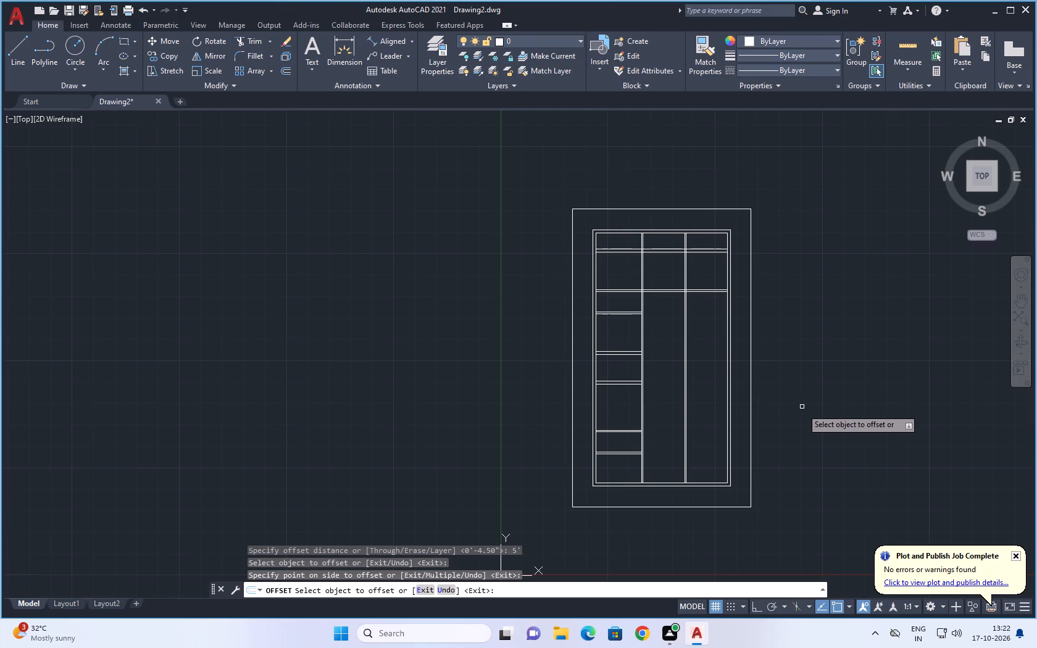
Offset the rectangle surrounding the building another 5' outward to add a second, larger boundary.
scroll(801, 410, "down", 1)
middle_click_drag(812, 425, 710, 374)
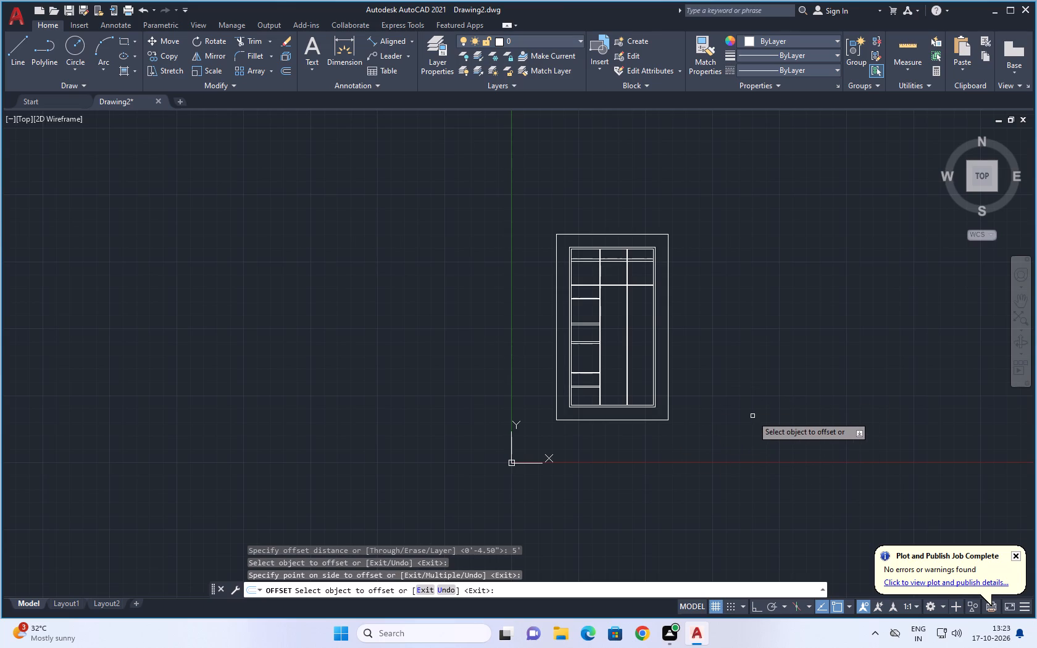
scroll(744, 404, "down", 1)
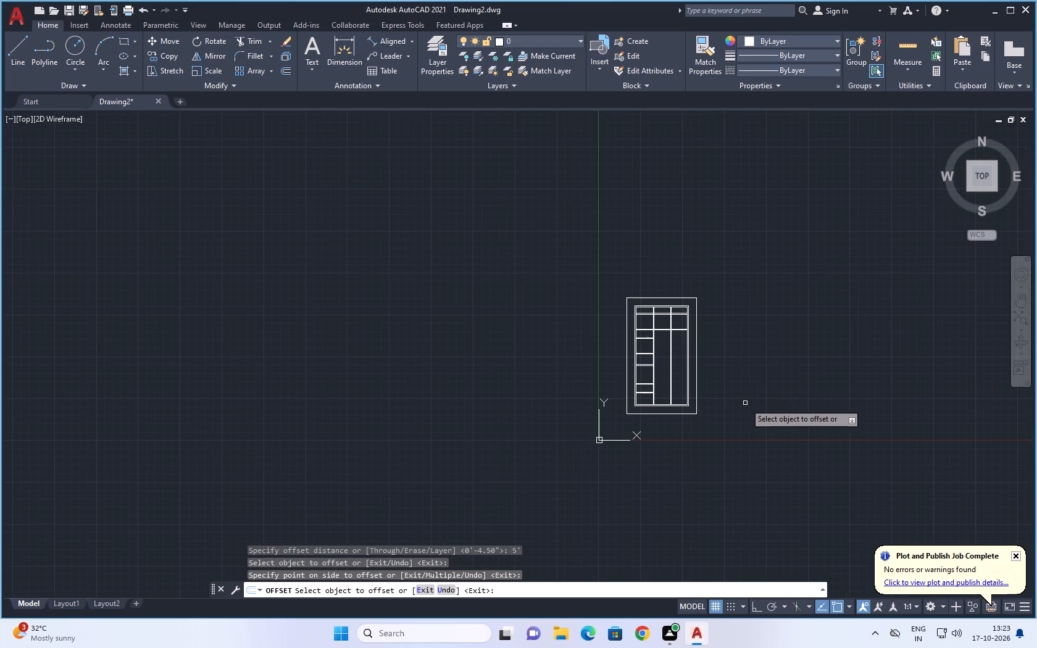
middle_click_drag(740, 415, 758, 371)
scroll(720, 401, "up", 1)
middle_click_drag(701, 388, 744, 453)
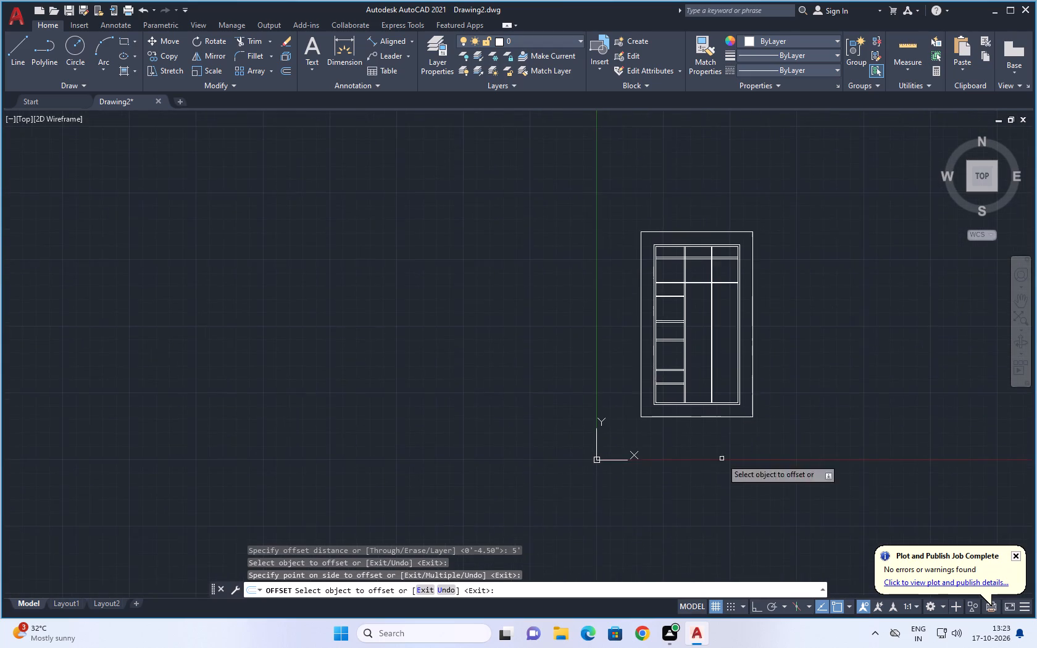
scroll(665, 451, "up", 2)
middle_click_drag(713, 418, 694, 451)
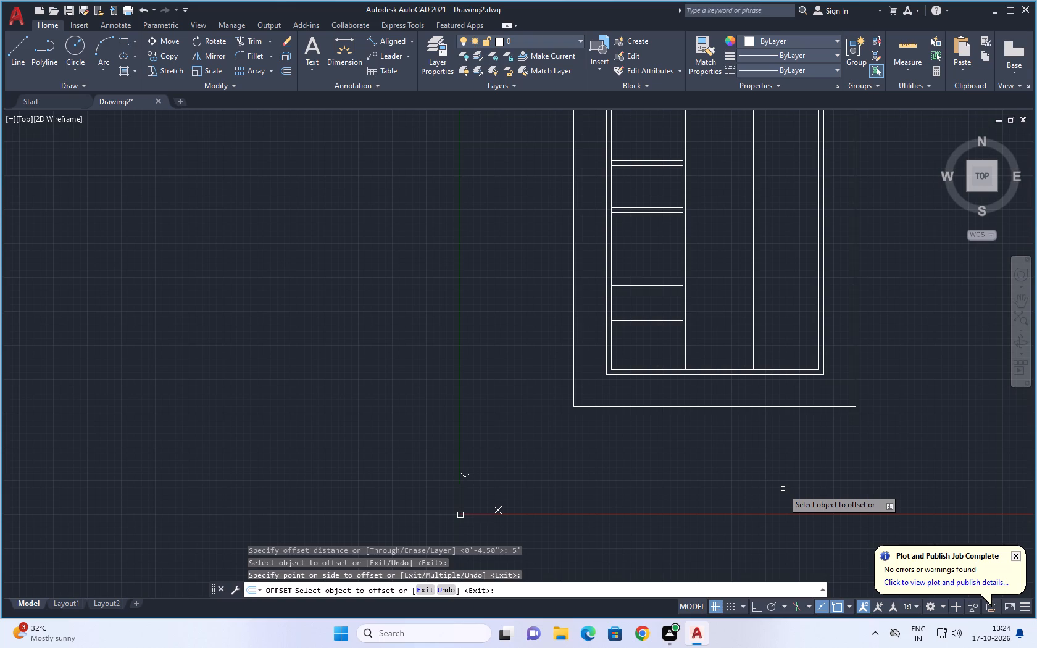
scroll(794, 550, "down", 1)
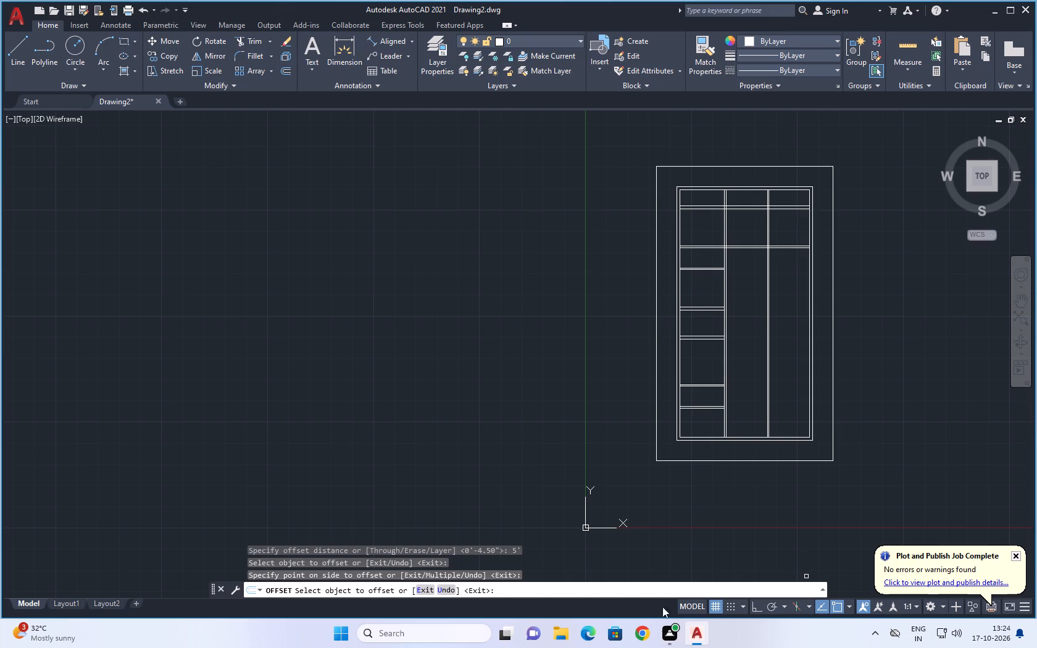
middle_click_drag(869, 357, 817, 425)
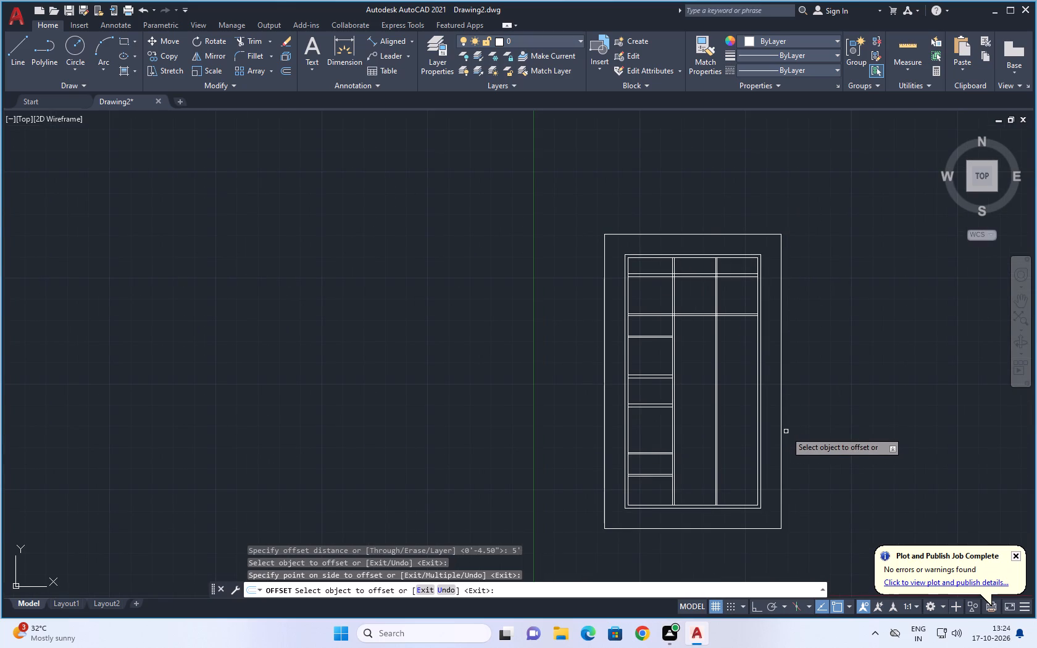
left_click(780, 417)
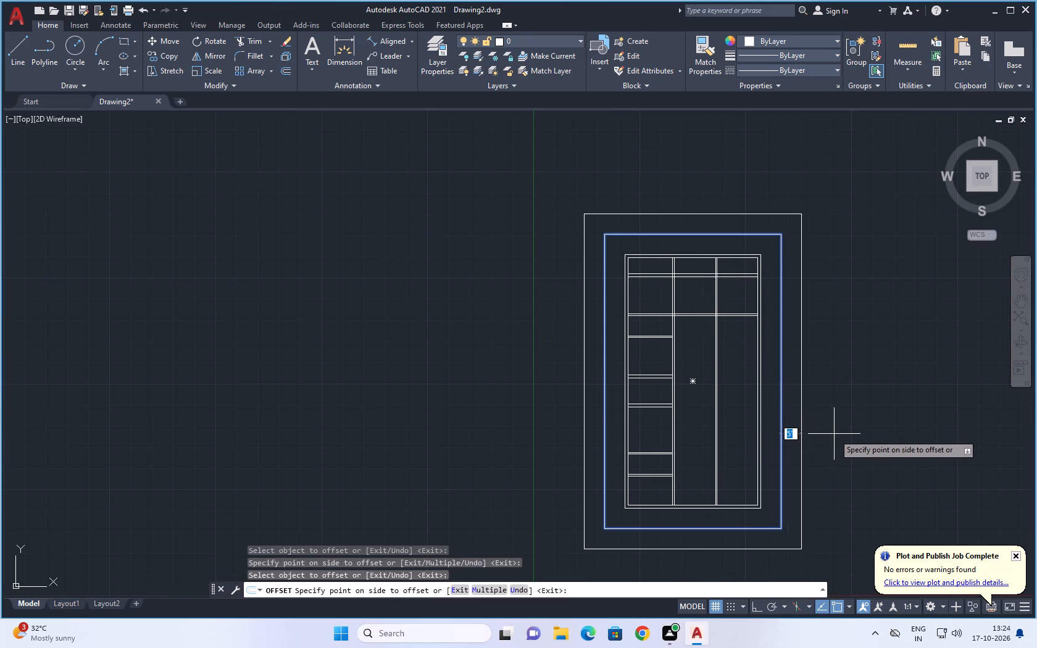
left_click(834, 434)
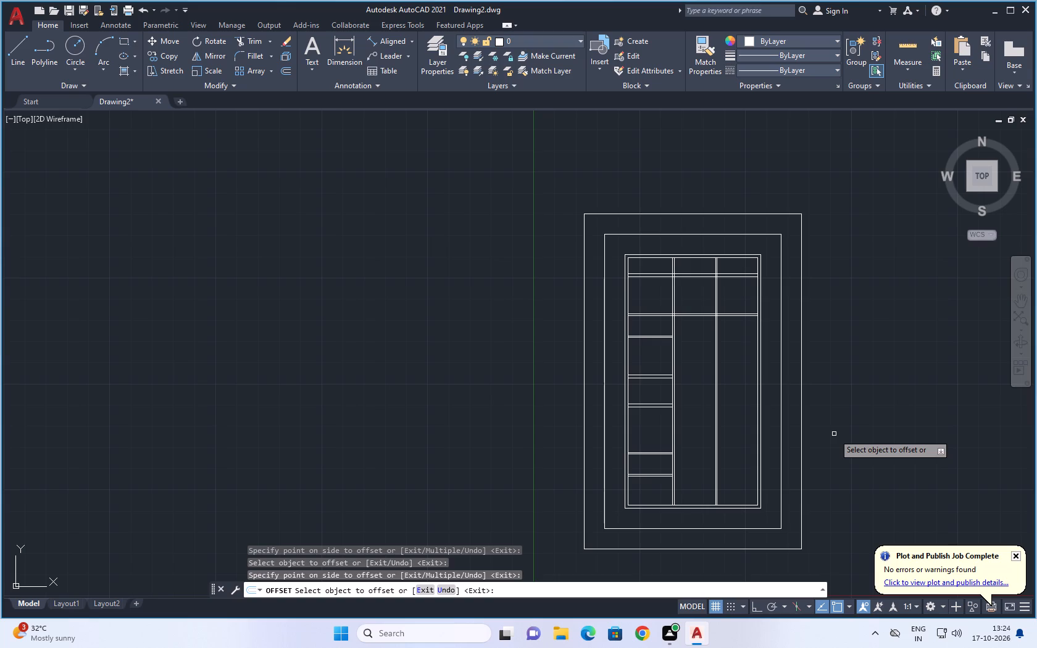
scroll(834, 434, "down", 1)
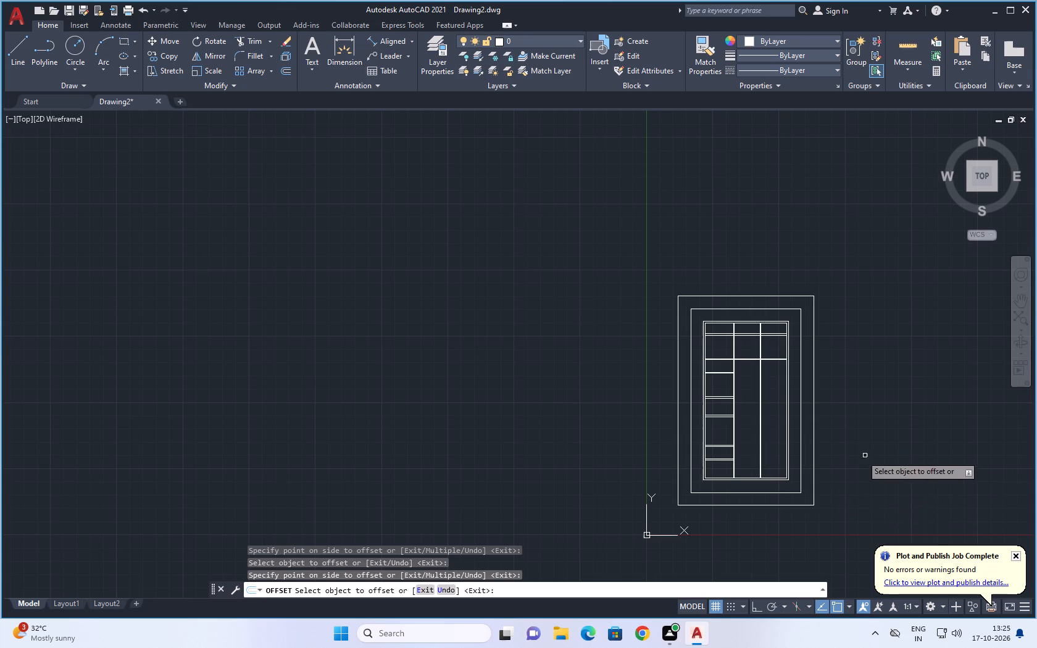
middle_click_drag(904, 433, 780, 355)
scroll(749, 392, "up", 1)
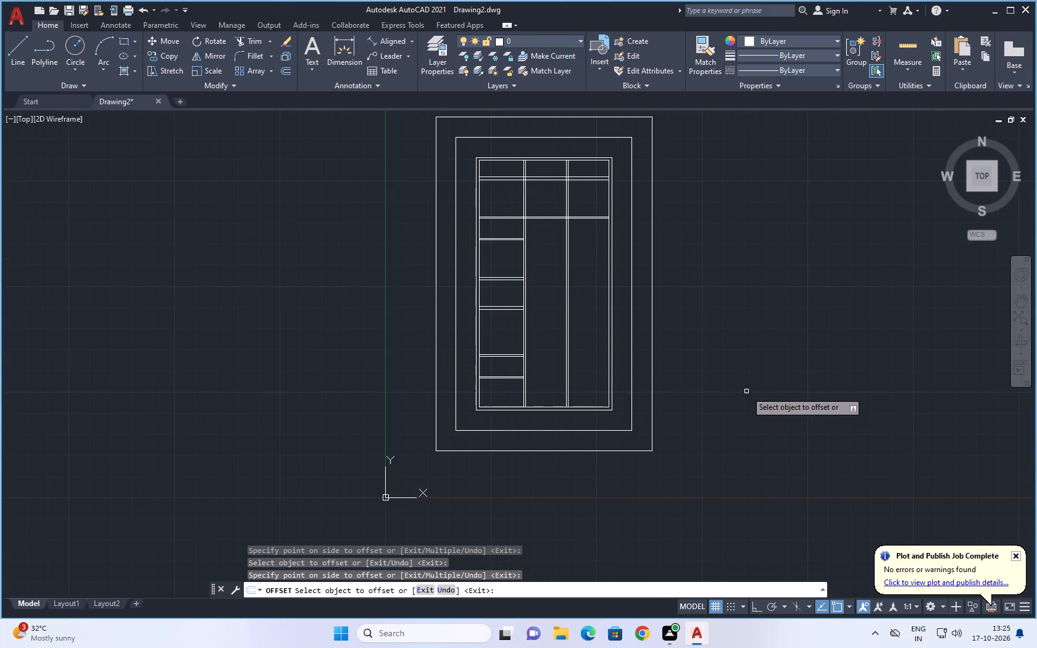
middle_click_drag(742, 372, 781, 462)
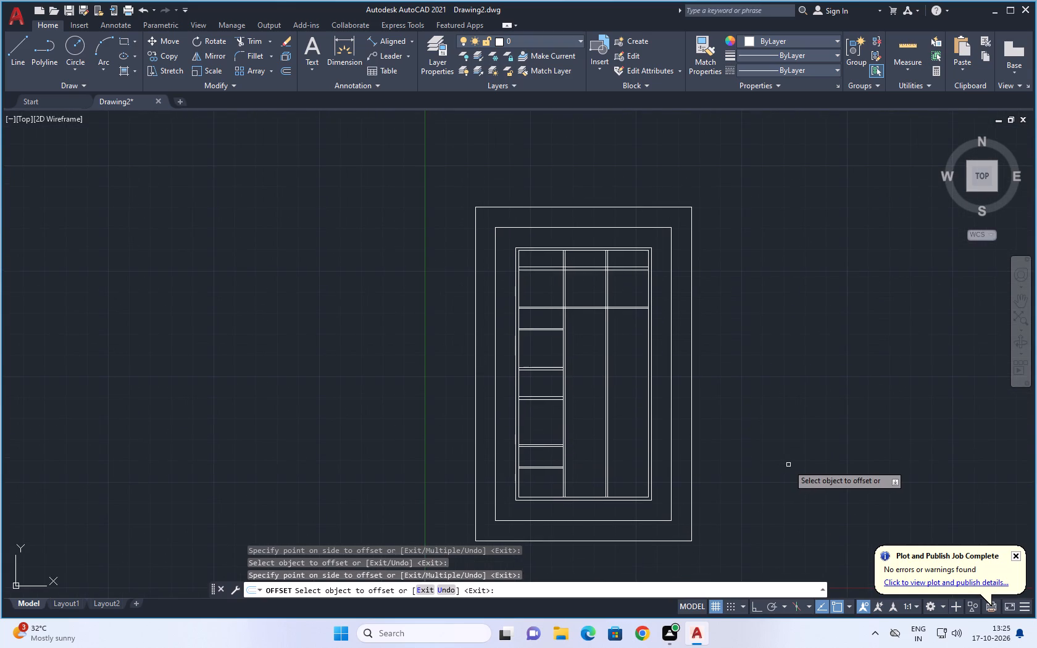
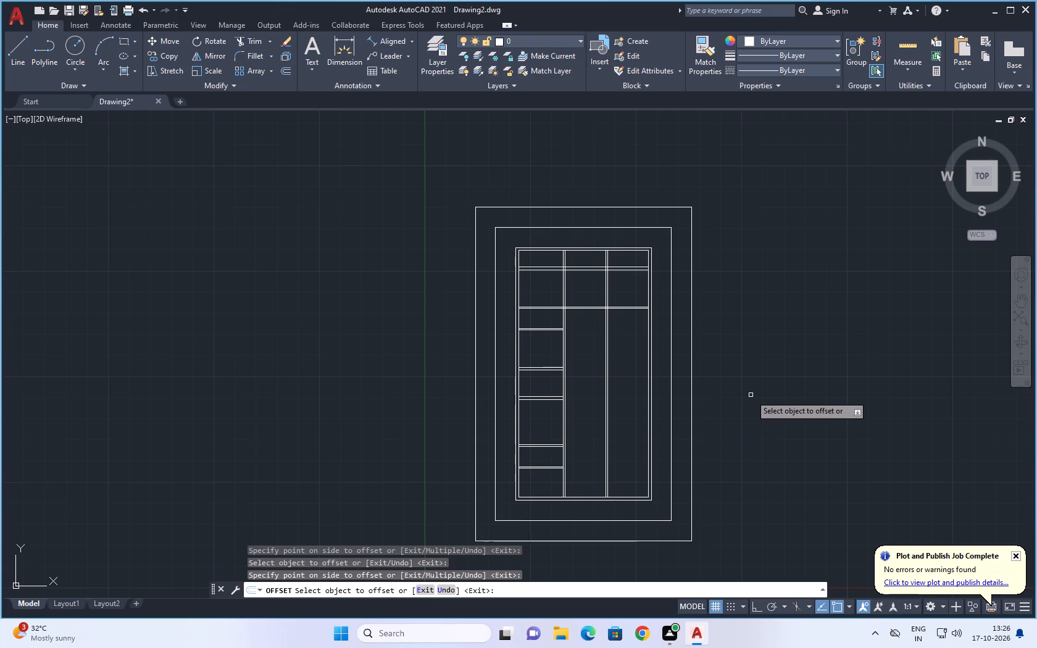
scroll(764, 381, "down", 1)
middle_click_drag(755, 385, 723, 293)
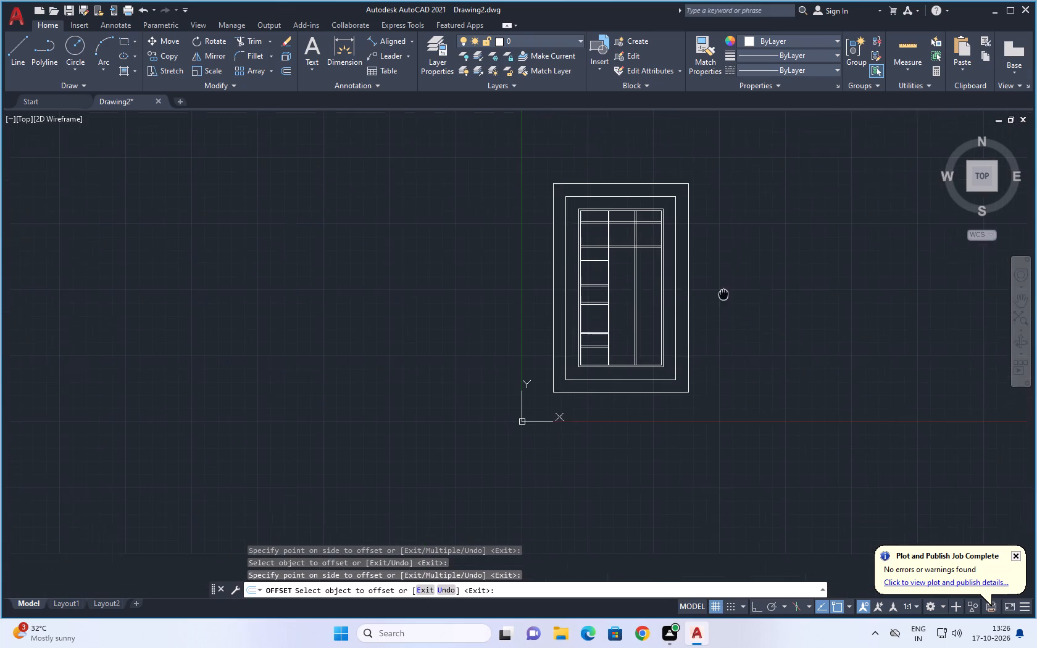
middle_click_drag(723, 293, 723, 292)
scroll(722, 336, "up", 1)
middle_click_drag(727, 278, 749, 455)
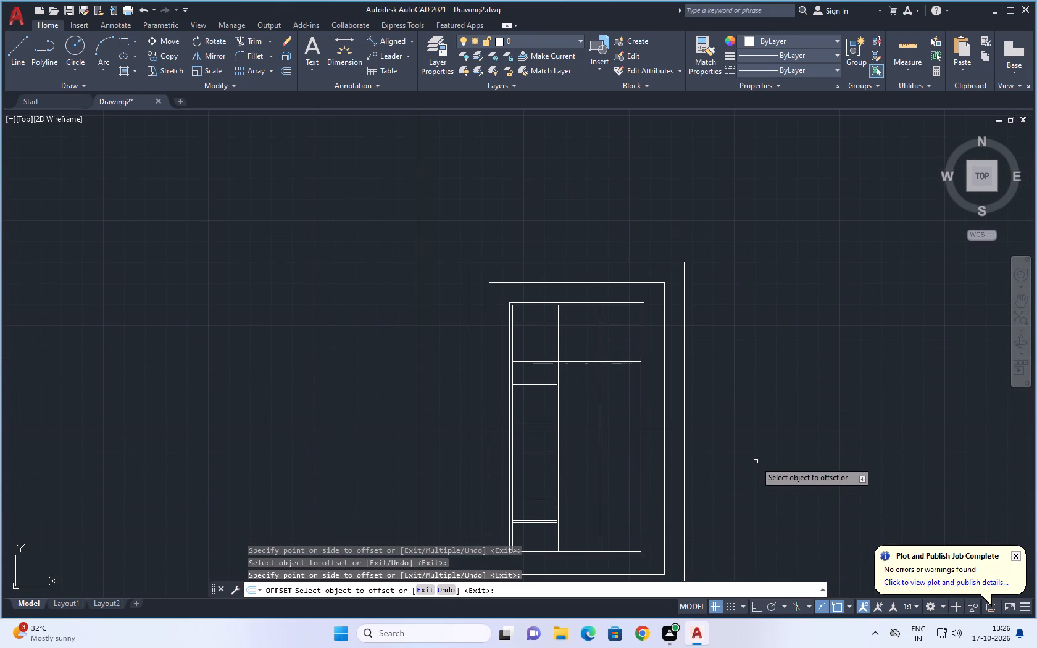
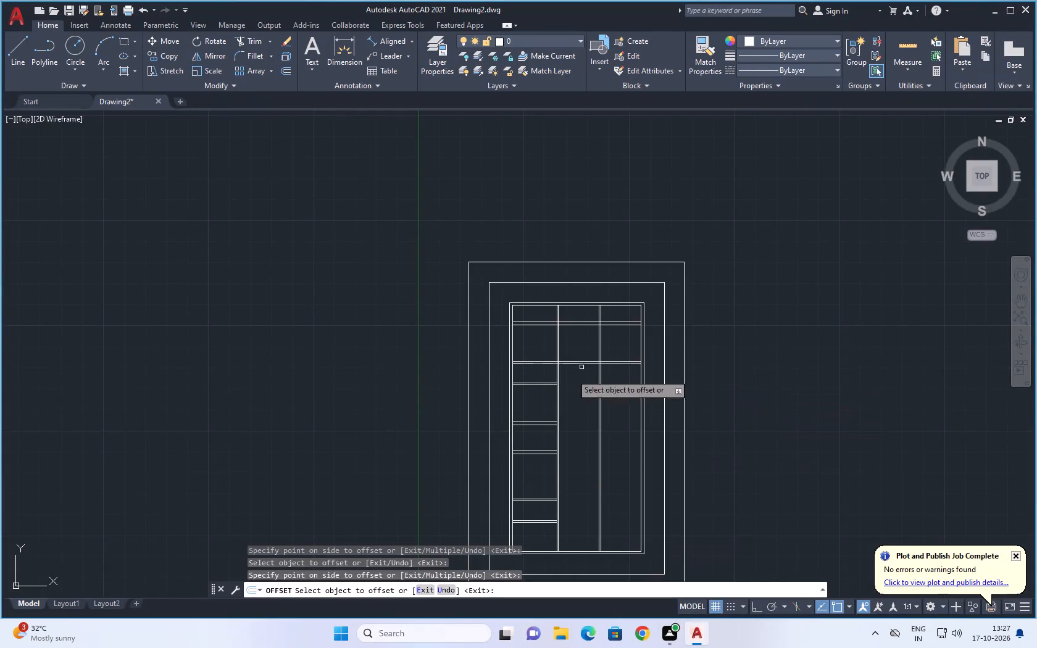
Offset the outermost boundary rectangle outward by 5' to add a third boundary around the plan.
scroll(656, 375, "down", 2)
middle_click_drag(703, 399, 698, 313)
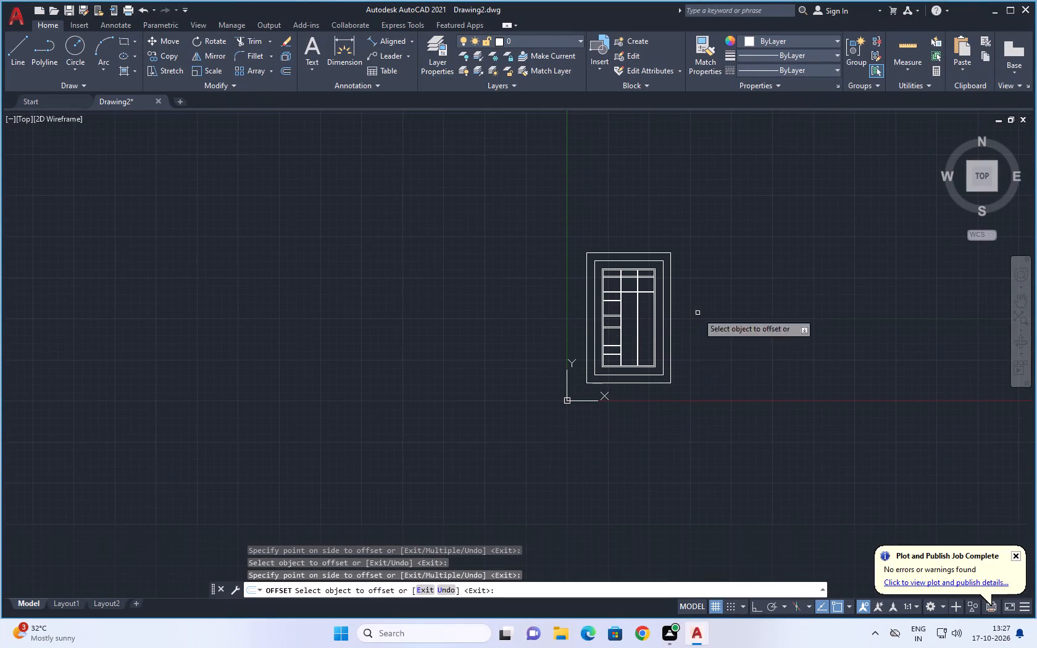
scroll(676, 412, "up", 1)
middle_click_drag(681, 333, 618, 453)
scroll(602, 381, "up", 1)
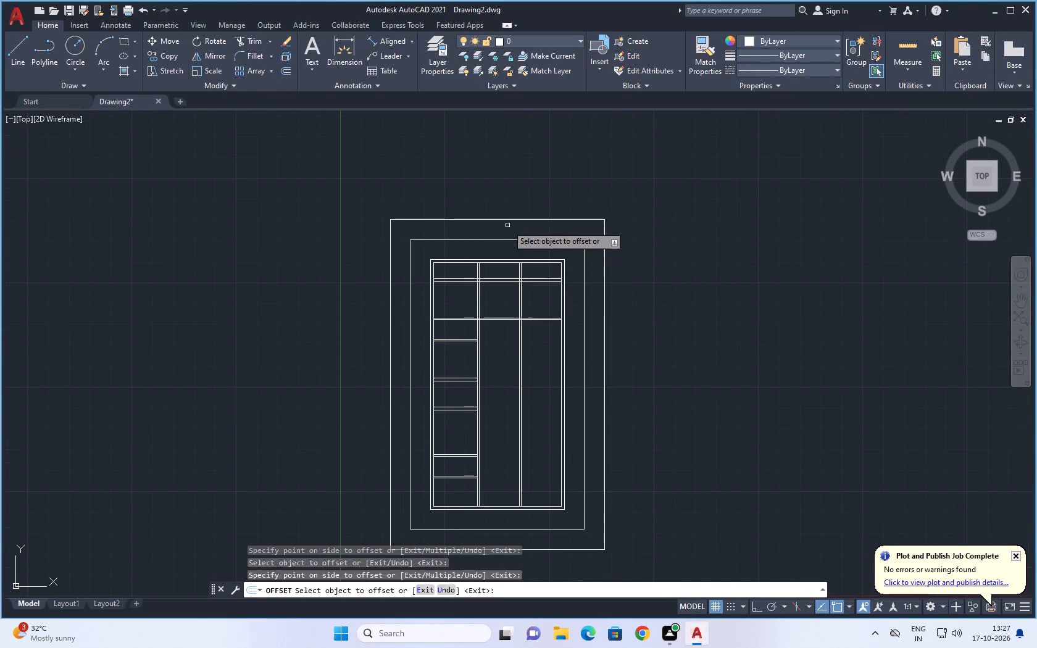
left_click(509, 216)
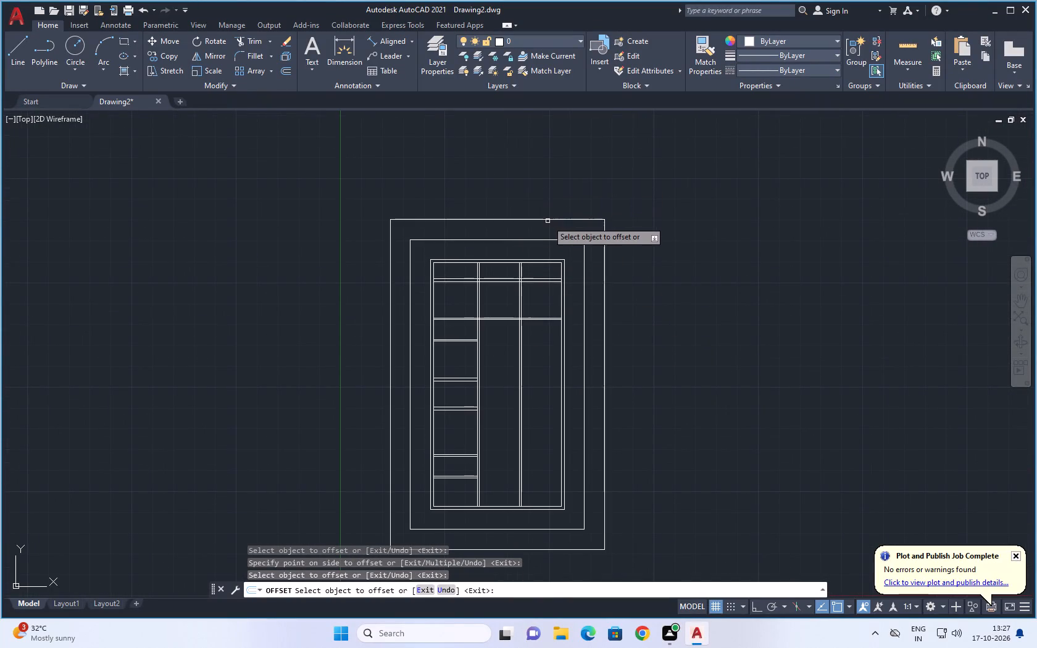
left_click(548, 221)
left_click(572, 202)
Offset the new outermost rectangle outward by 5' to add a fourth boundary around the plan.
scroll(648, 232, "down", 1)
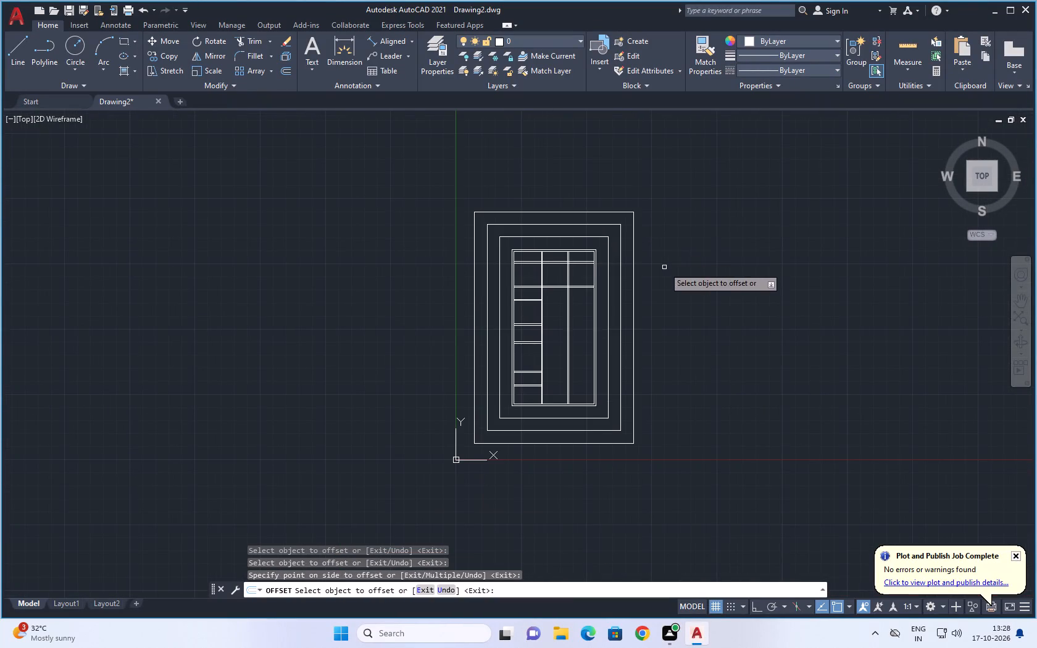
middle_click_drag(658, 268, 639, 255)
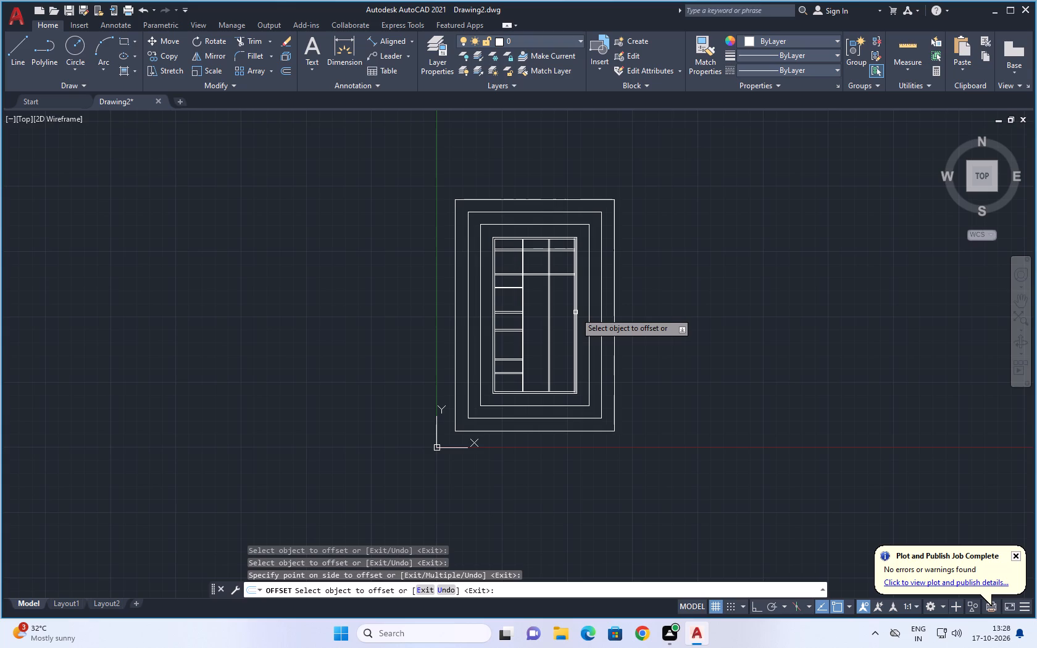
middle_click_drag(701, 358, 648, 360)
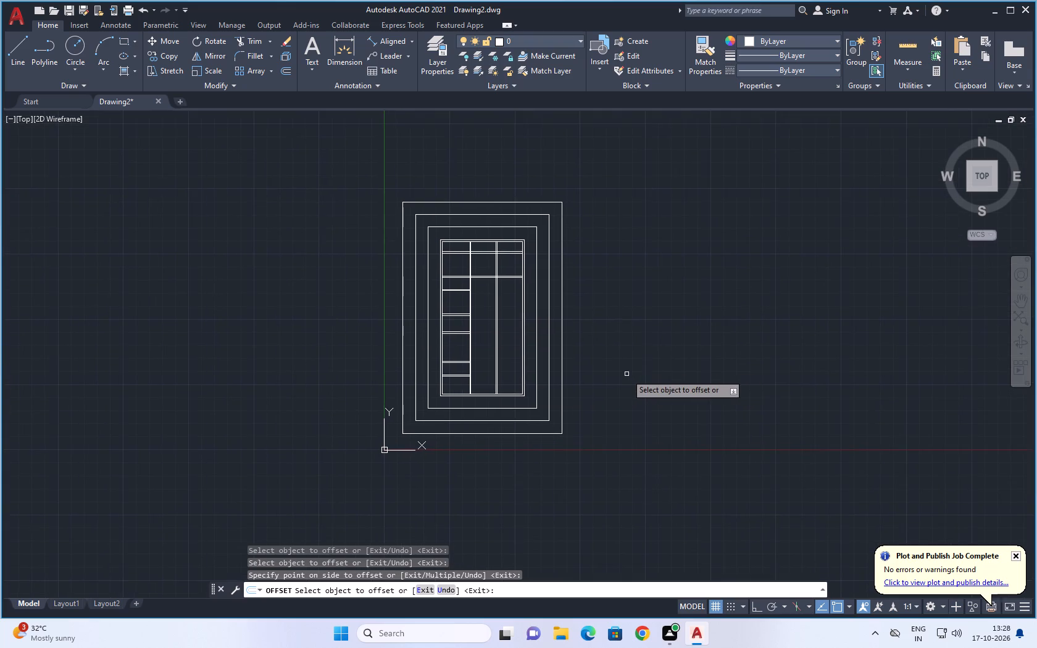
scroll(627, 374, "up", 1)
scroll(627, 374, "down", 2)
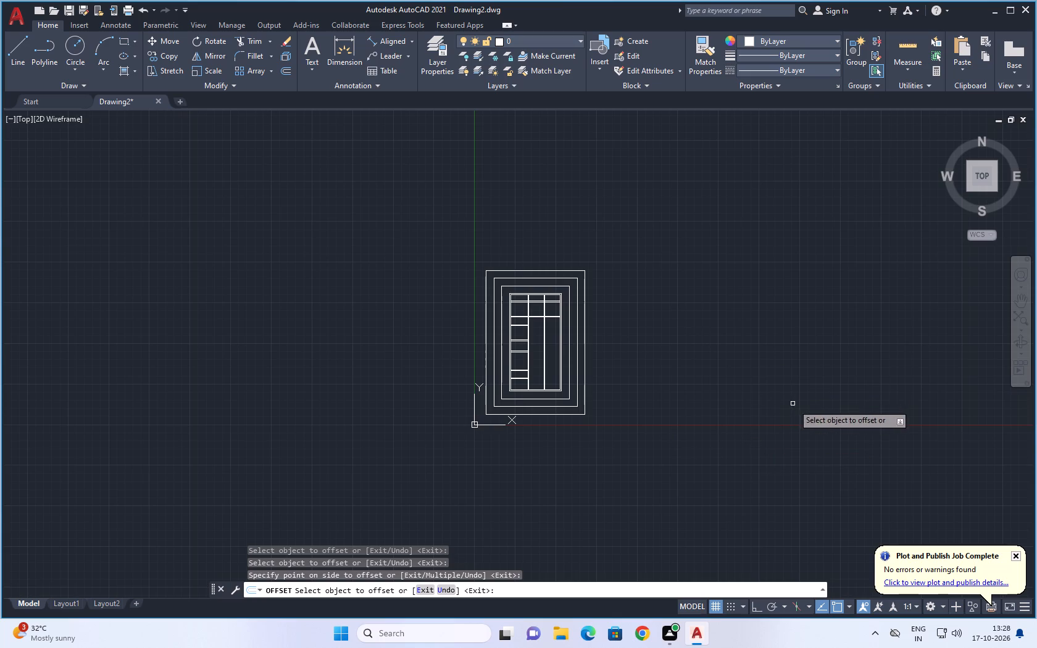
scroll(565, 318, "up", 2)
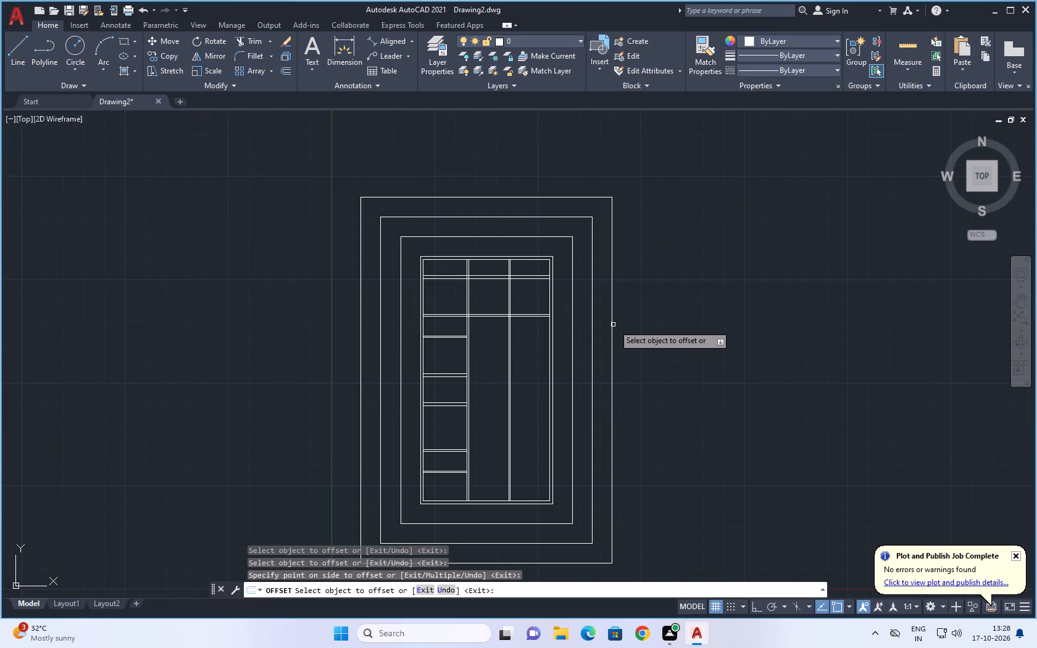
left_click(612, 324)
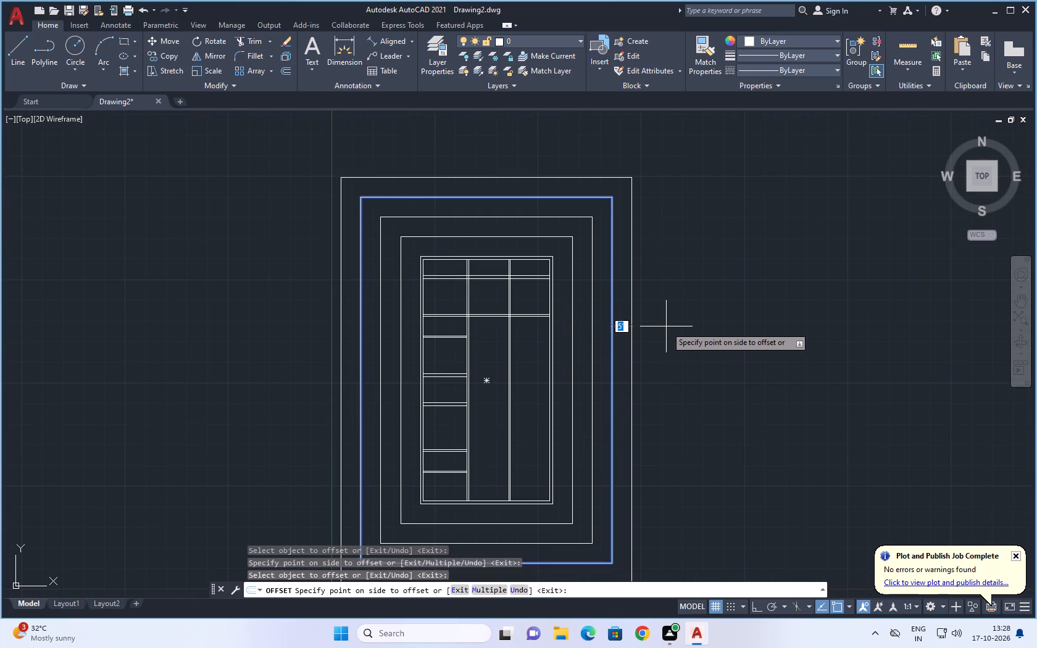
left_click(667, 326)
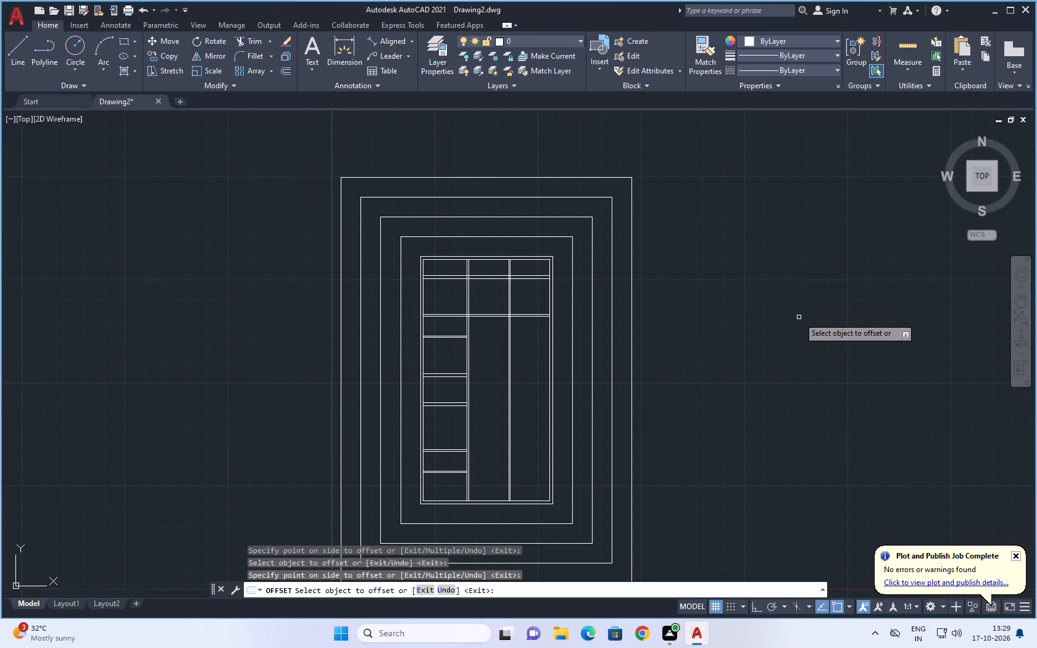
Offset the fourth boundary rectangle outward by 5' to add a fifth boundary around the plan.
scroll(759, 315, "down", 2)
middle_click_drag(777, 296, 781, 271)
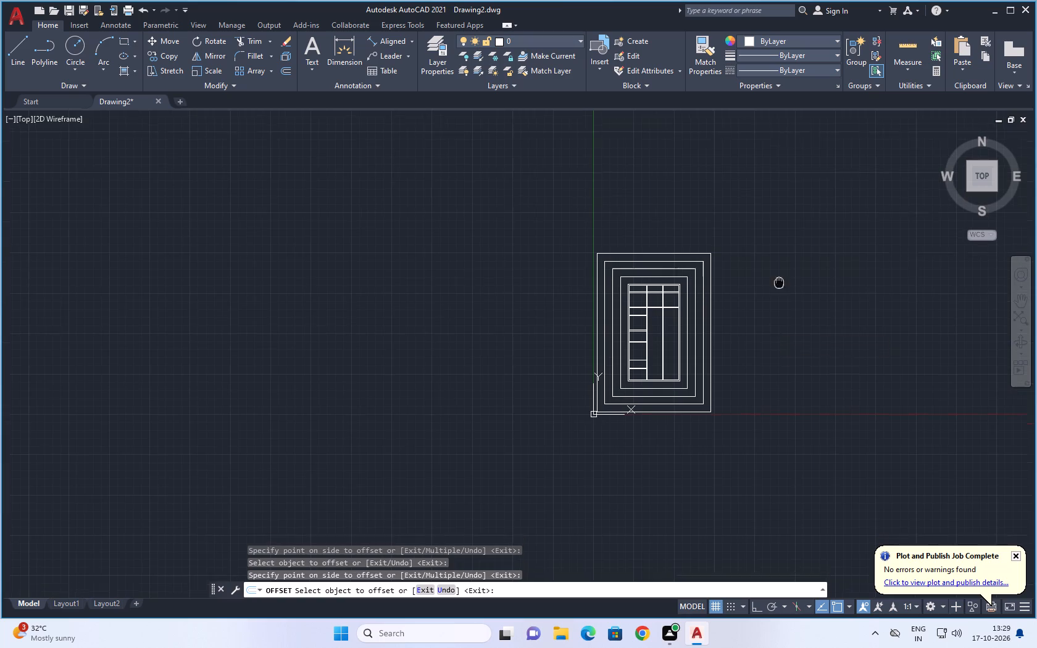
middle_click_drag(781, 271, 781, 268)
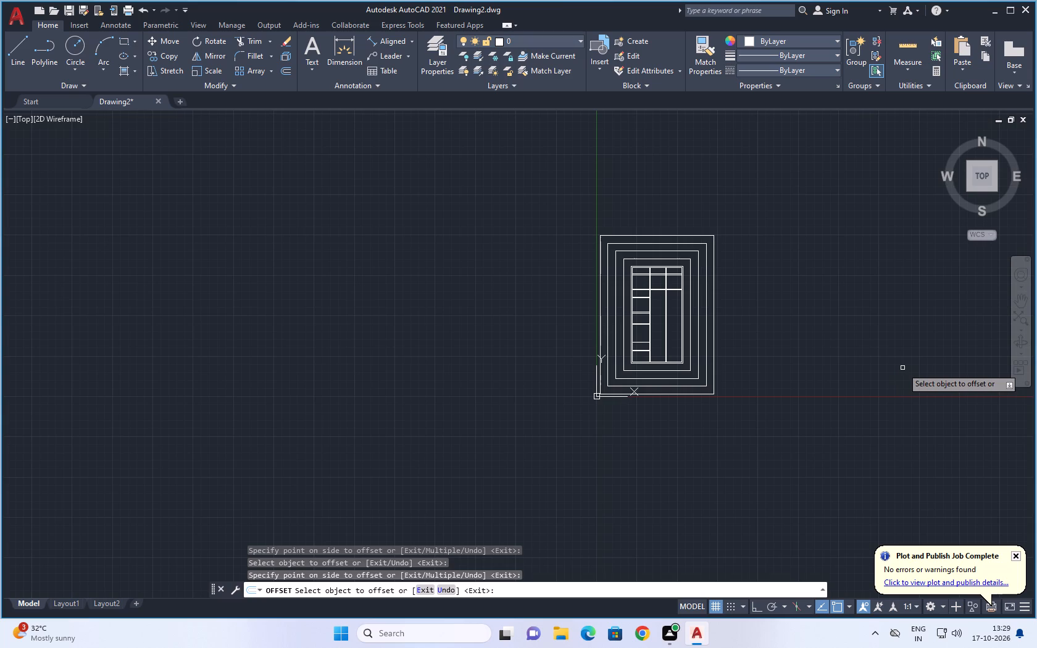
scroll(768, 250, "down", 1)
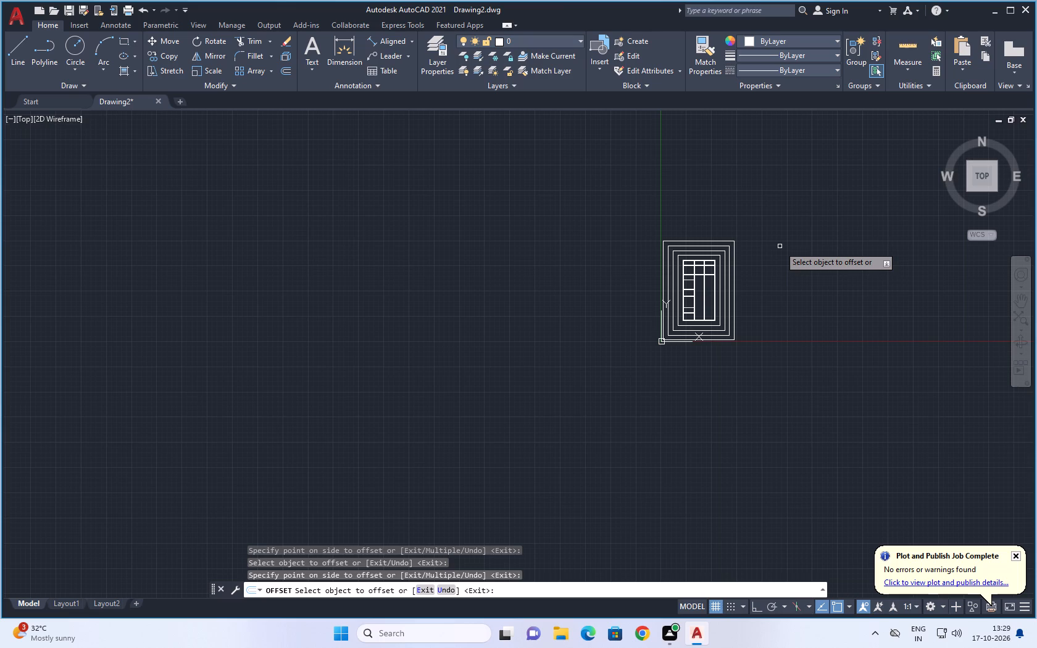
scroll(775, 286, "down", 1)
middle_click_drag(793, 291, 754, 317)
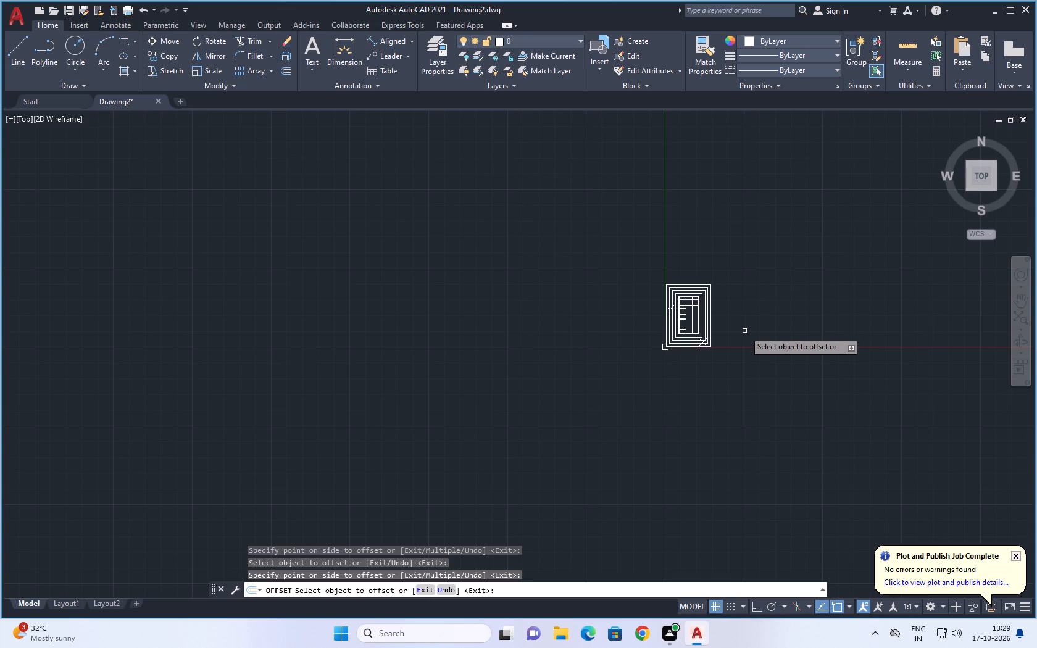
scroll(703, 278, "up", 3)
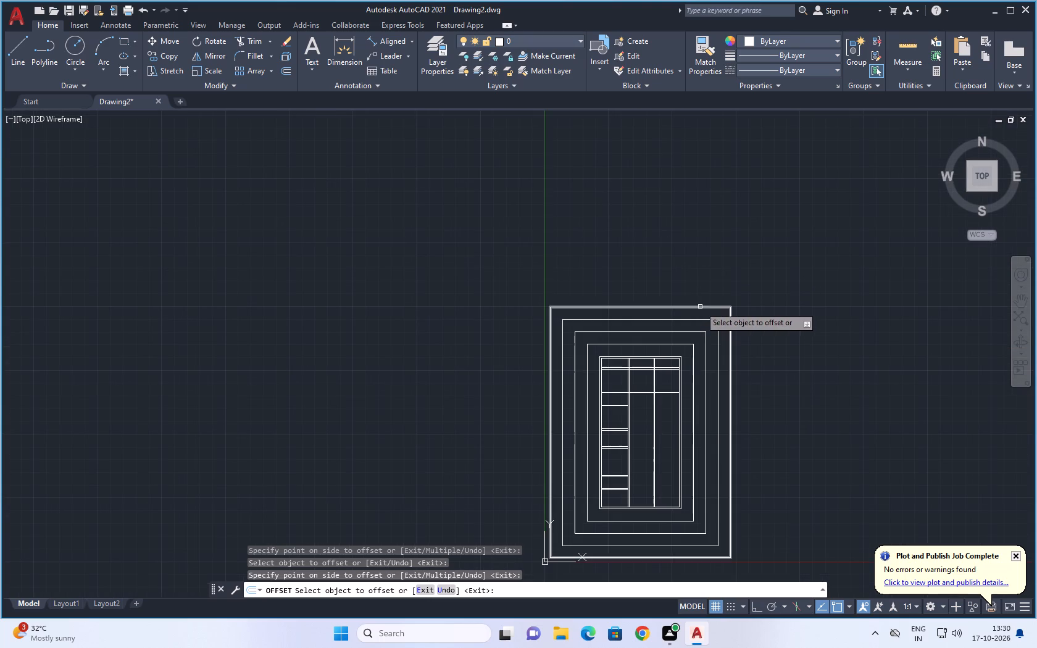
left_click(700, 307)
left_click(709, 284)
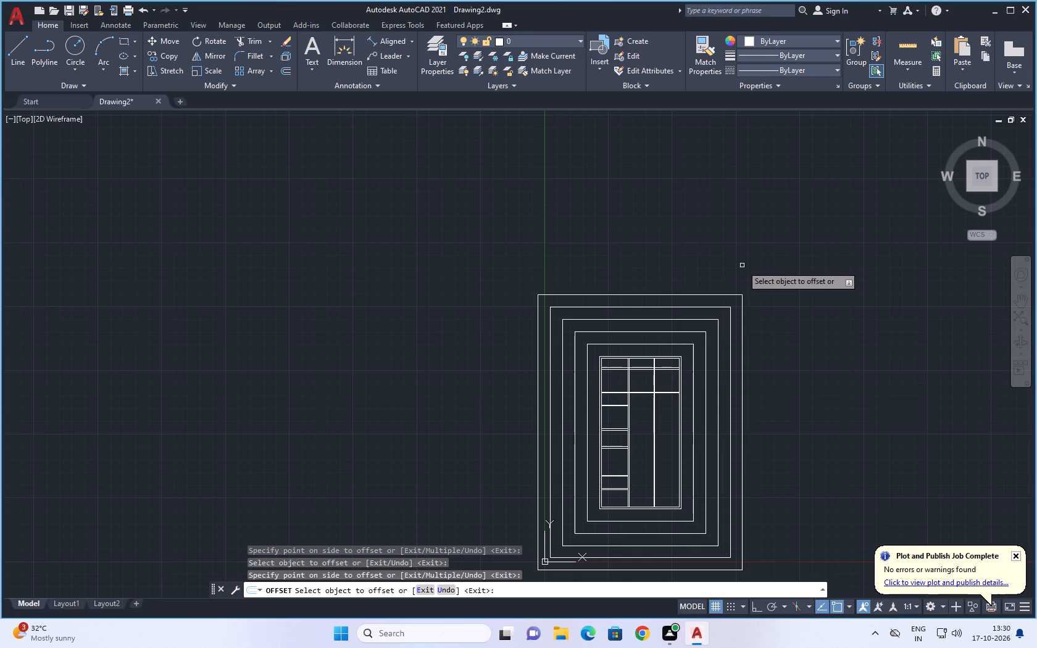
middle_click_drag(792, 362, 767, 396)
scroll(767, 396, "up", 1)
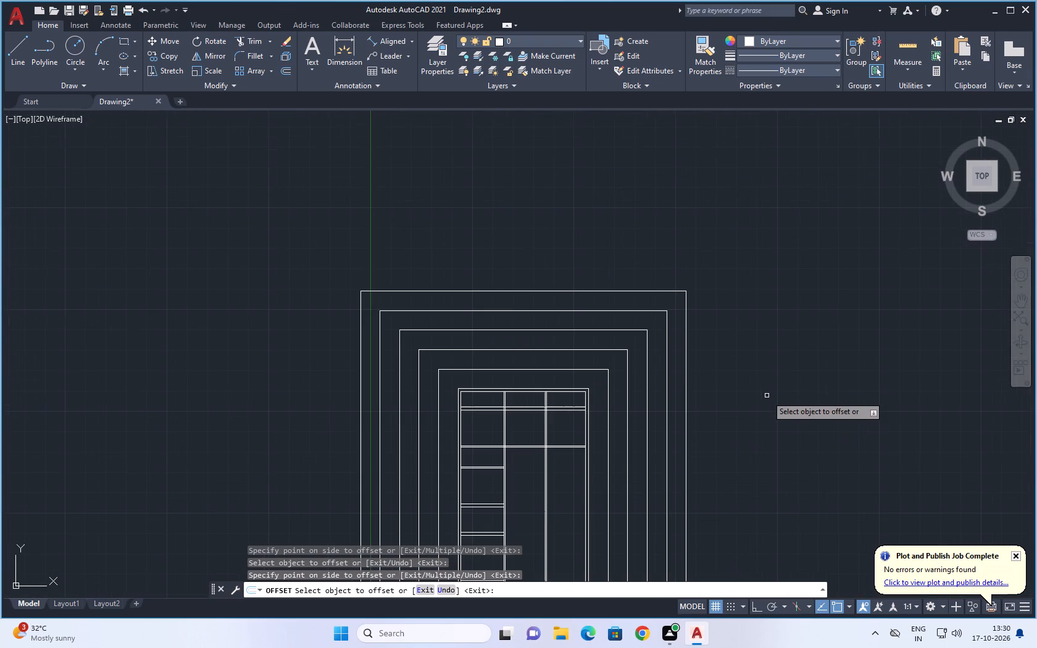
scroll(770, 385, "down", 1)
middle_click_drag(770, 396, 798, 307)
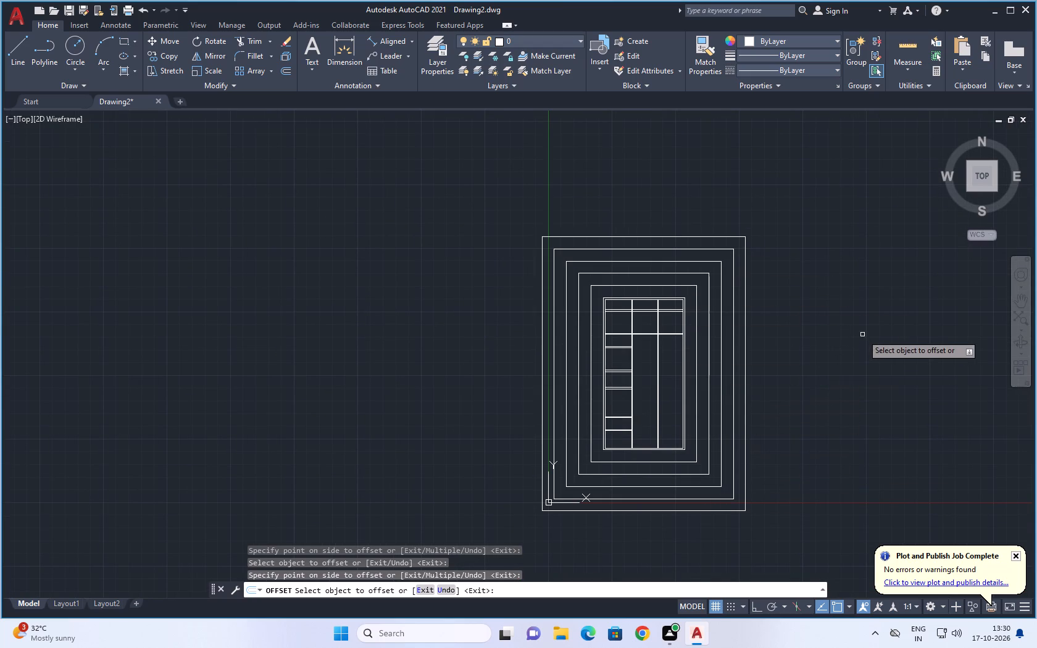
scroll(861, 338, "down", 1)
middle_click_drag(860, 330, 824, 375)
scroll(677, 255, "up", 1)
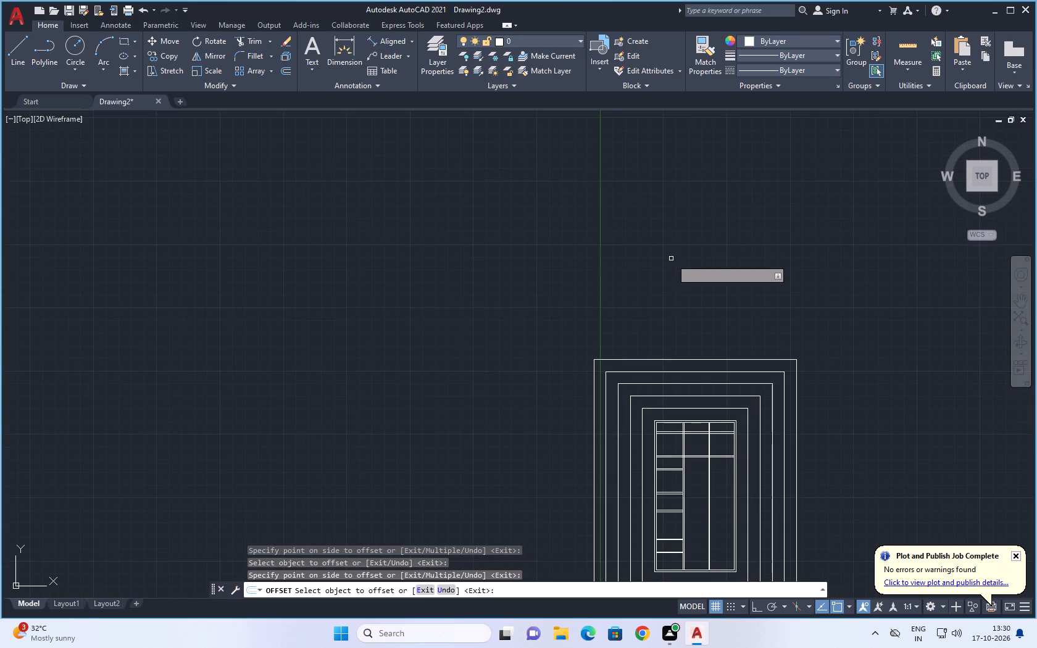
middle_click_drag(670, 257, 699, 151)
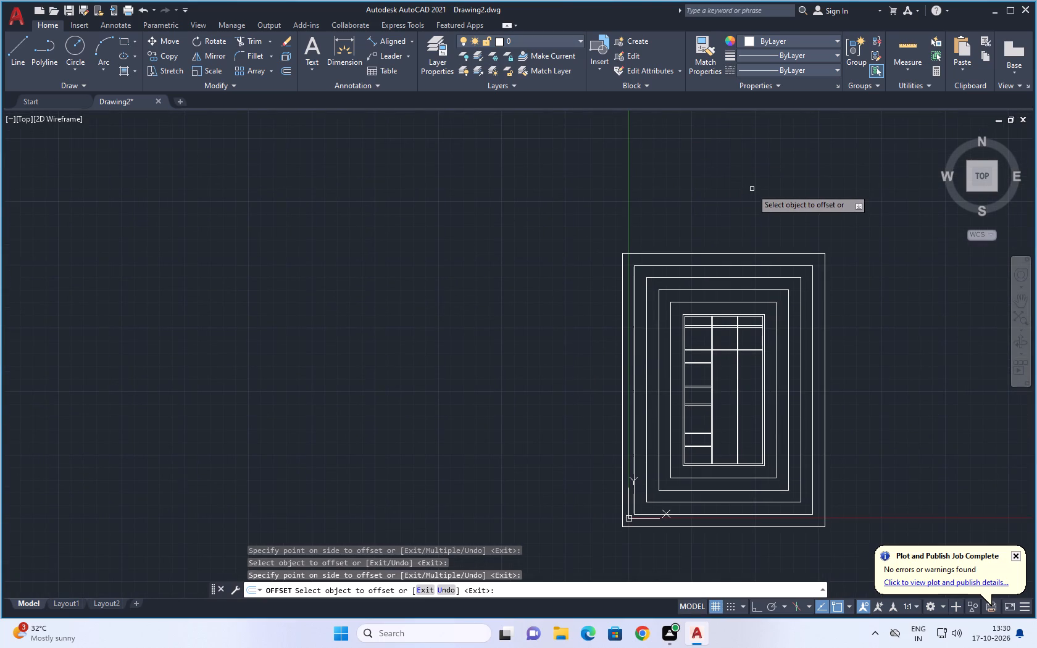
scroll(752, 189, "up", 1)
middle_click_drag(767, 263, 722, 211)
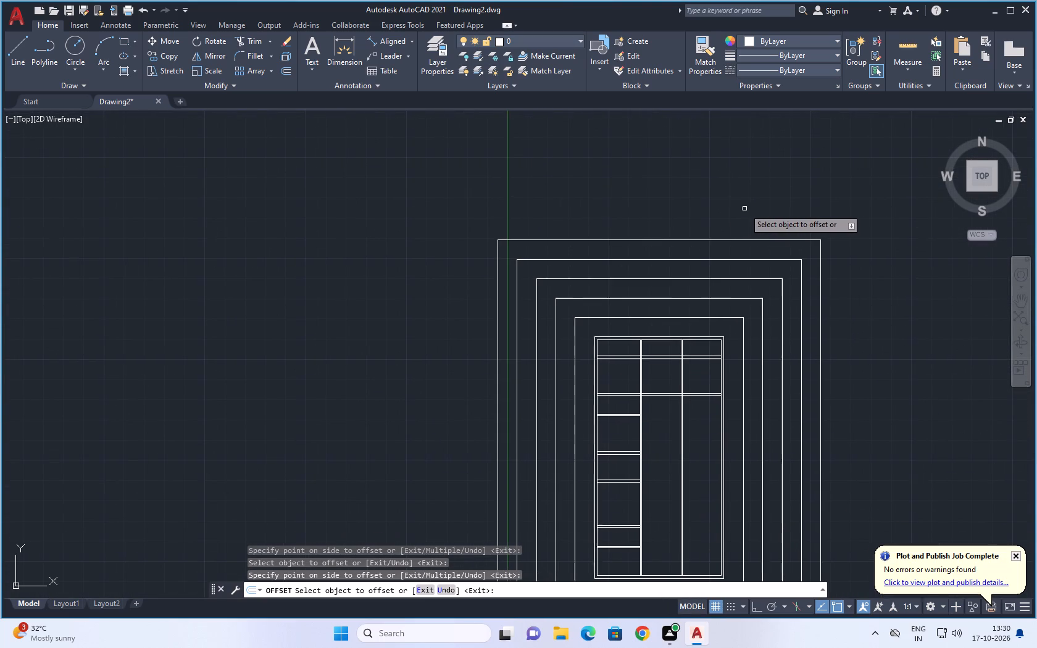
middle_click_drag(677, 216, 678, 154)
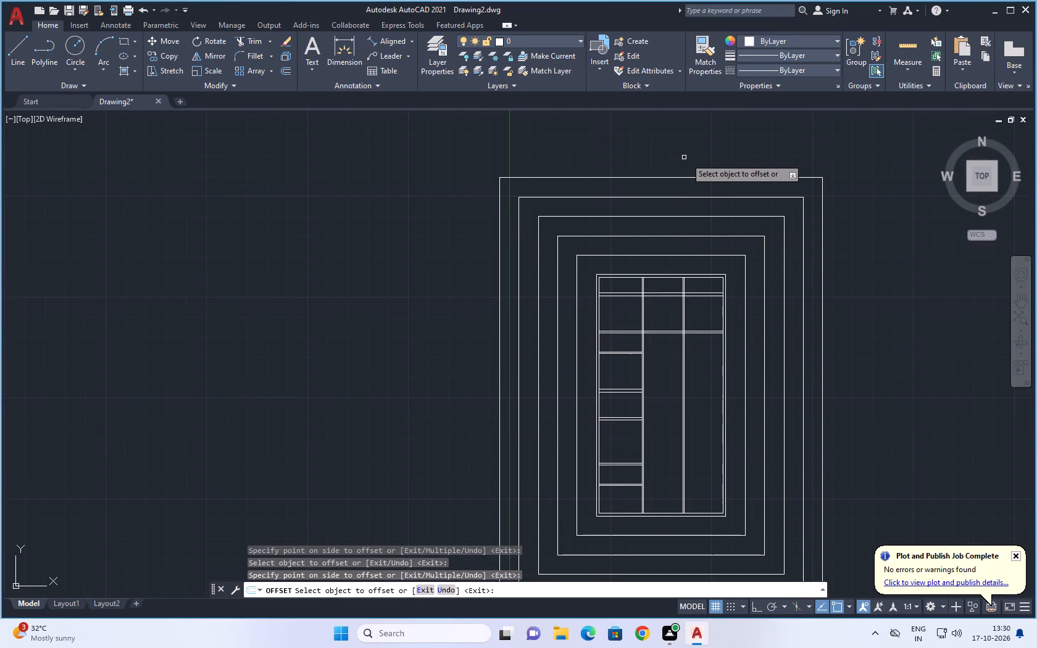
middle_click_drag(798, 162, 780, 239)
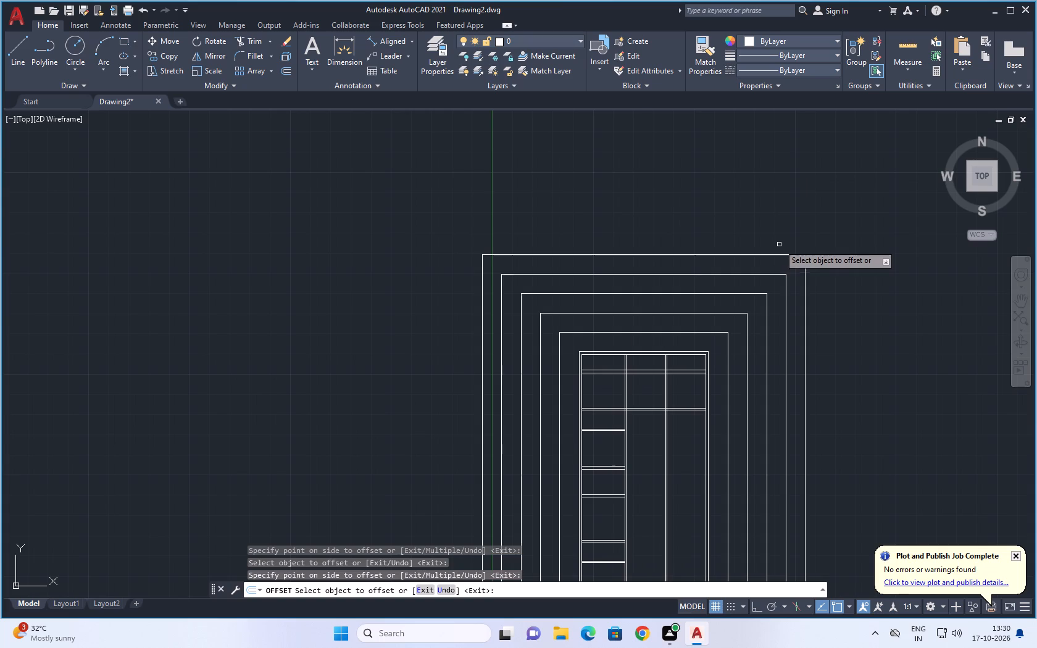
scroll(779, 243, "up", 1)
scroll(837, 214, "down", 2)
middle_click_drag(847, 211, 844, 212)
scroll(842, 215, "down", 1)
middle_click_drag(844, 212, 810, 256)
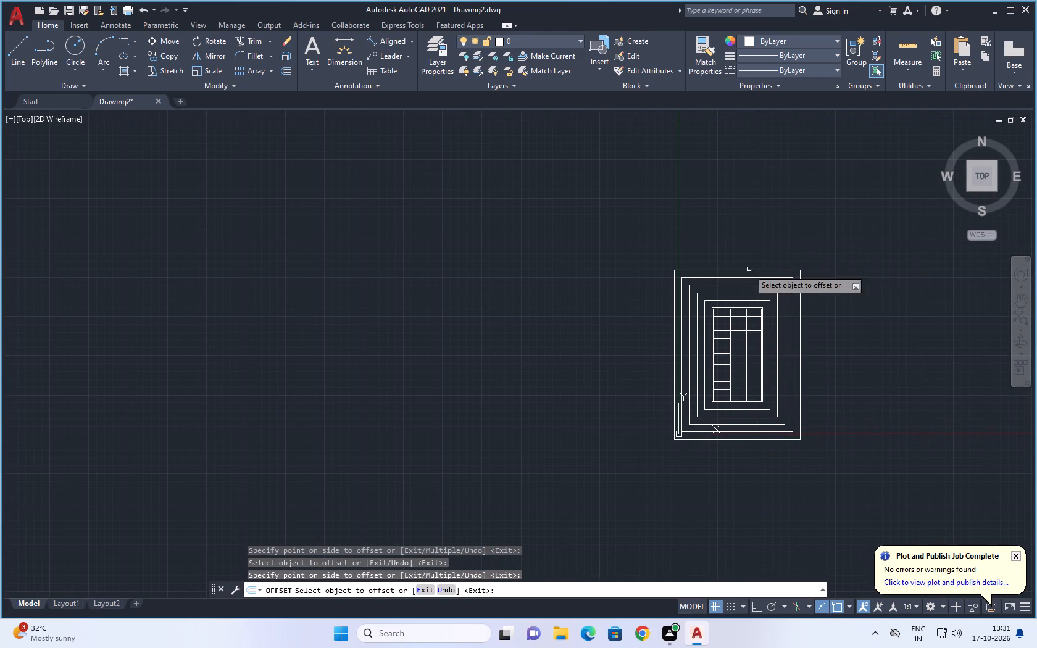
Offset the fifth boundary rectangle outward by 5' to add a sixth boundary, and end the Offset command.
scroll(722, 262, "up", 1)
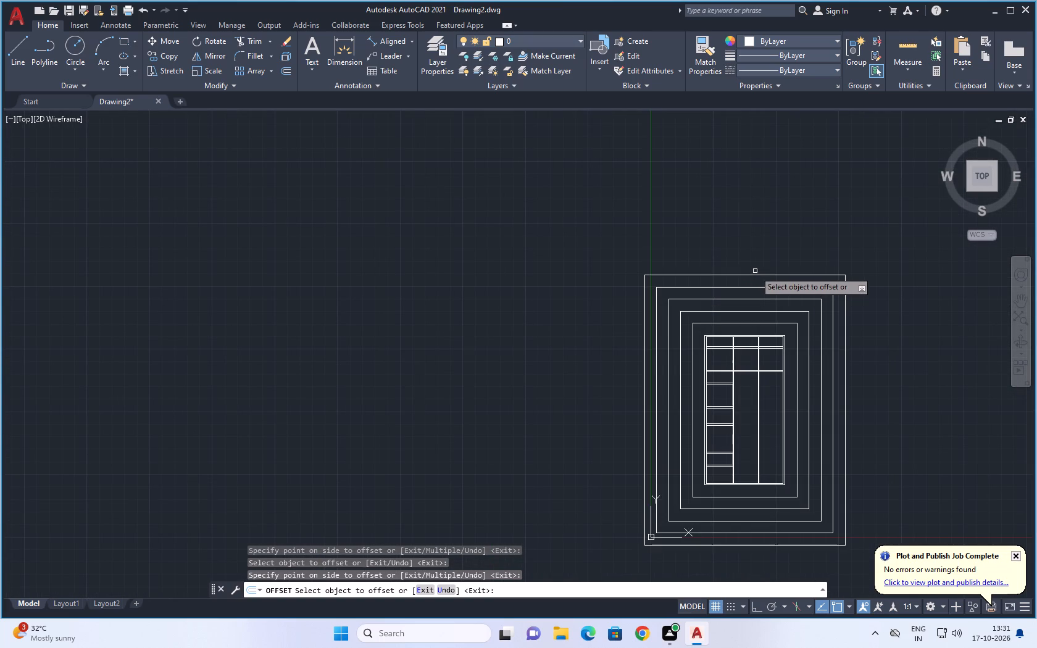
left_click(754, 275)
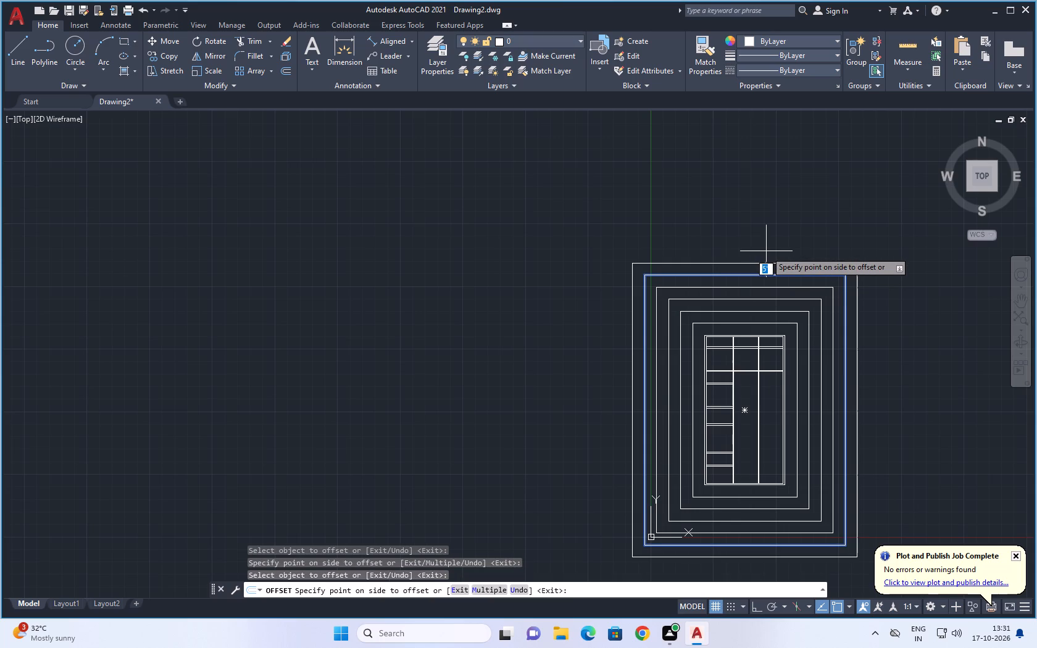
left_click(766, 251)
scroll(766, 251, "down", 1)
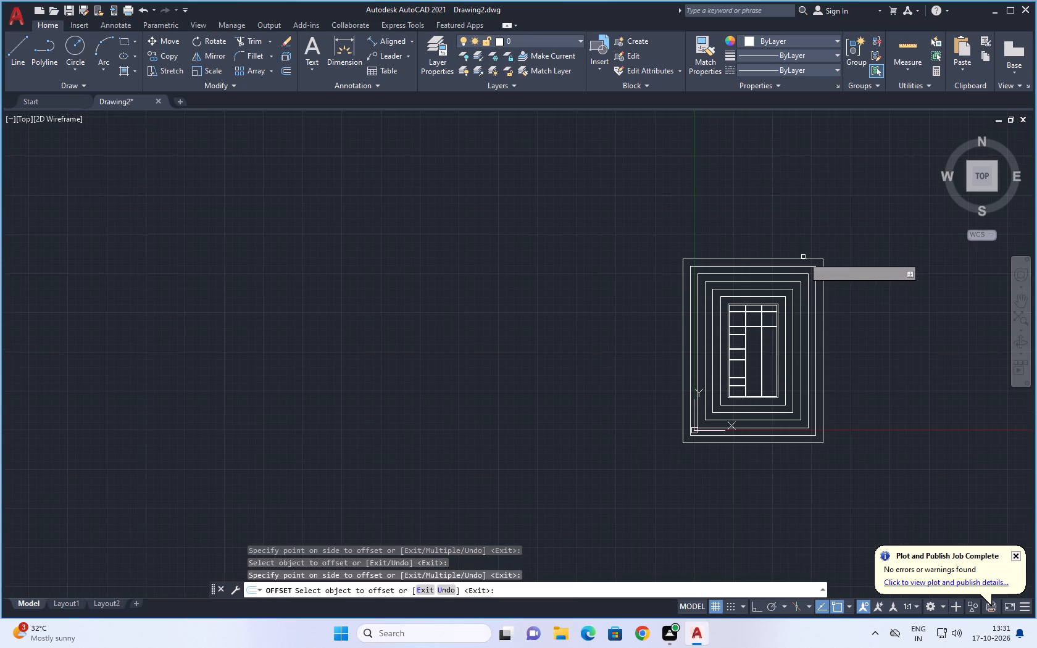
middle_click_drag(803, 257, 772, 274)
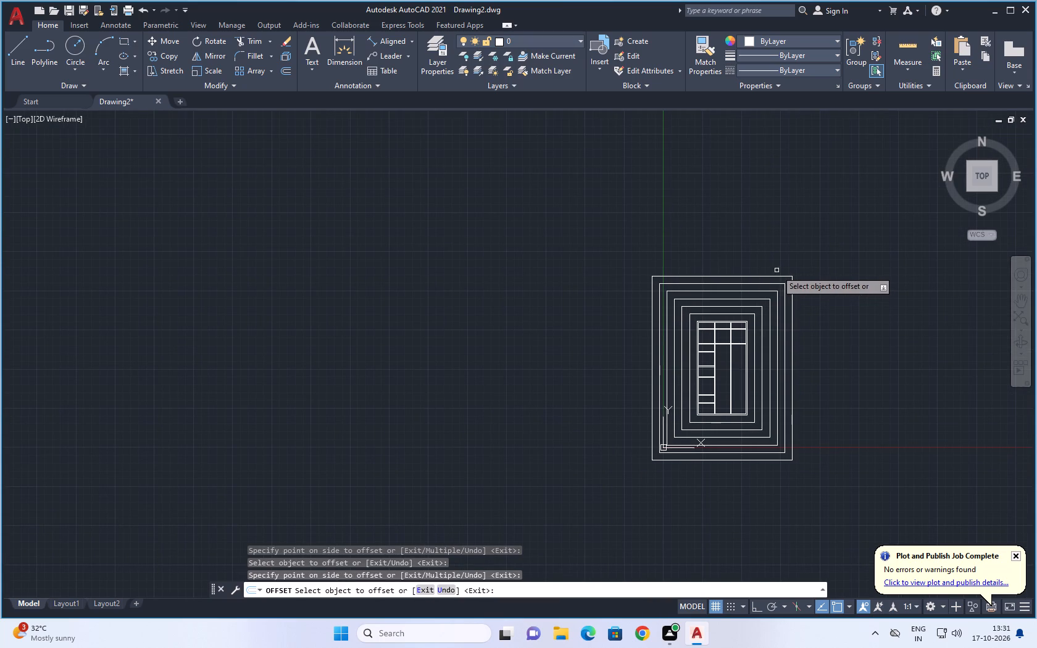
scroll(777, 270, "up", 1)
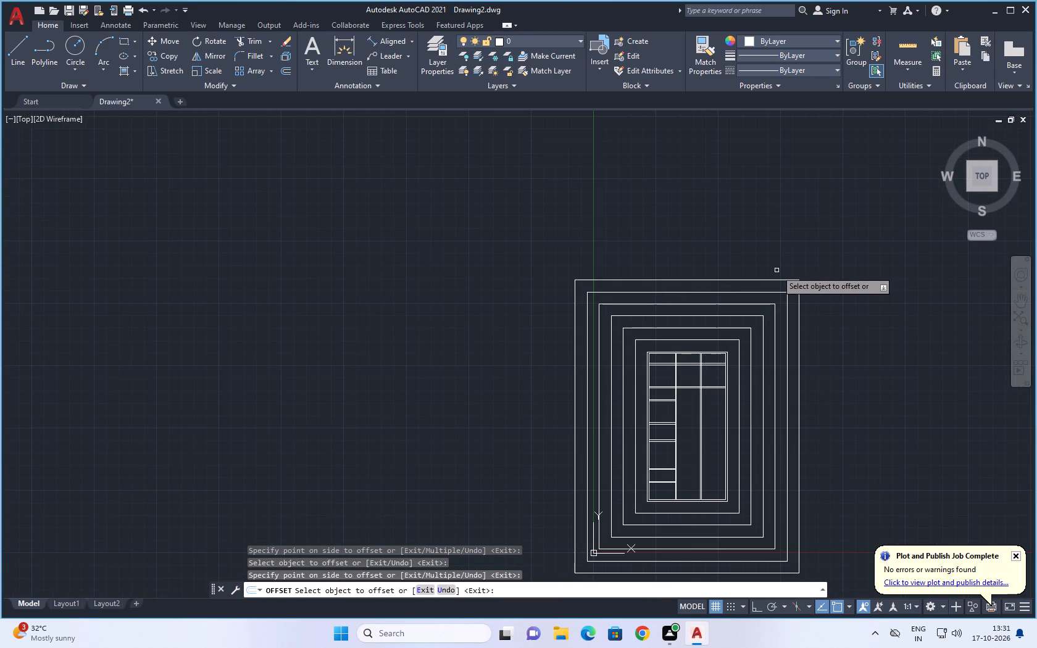
middle_click_drag(803, 299, 786, 252)
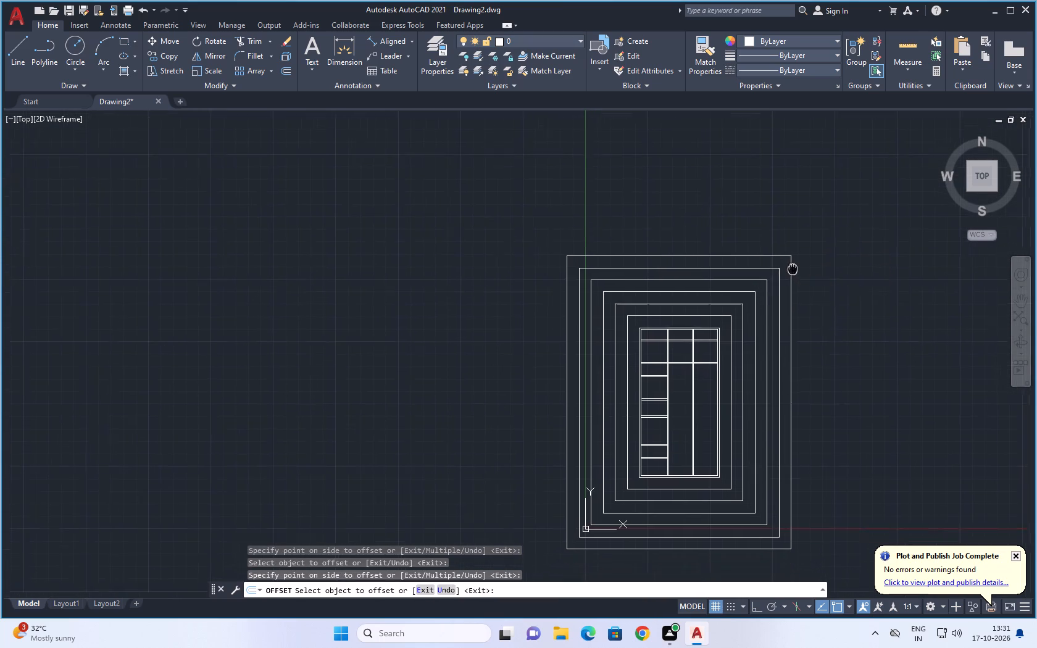
middle_click_drag(786, 252, 778, 237)
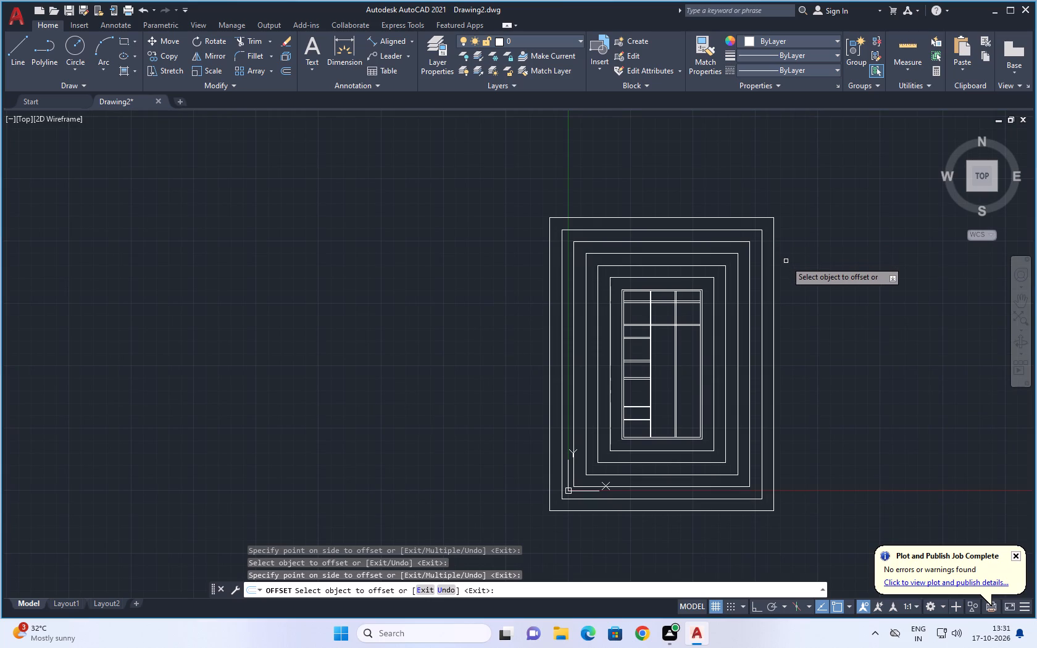
key("Escape")
key("Escape")
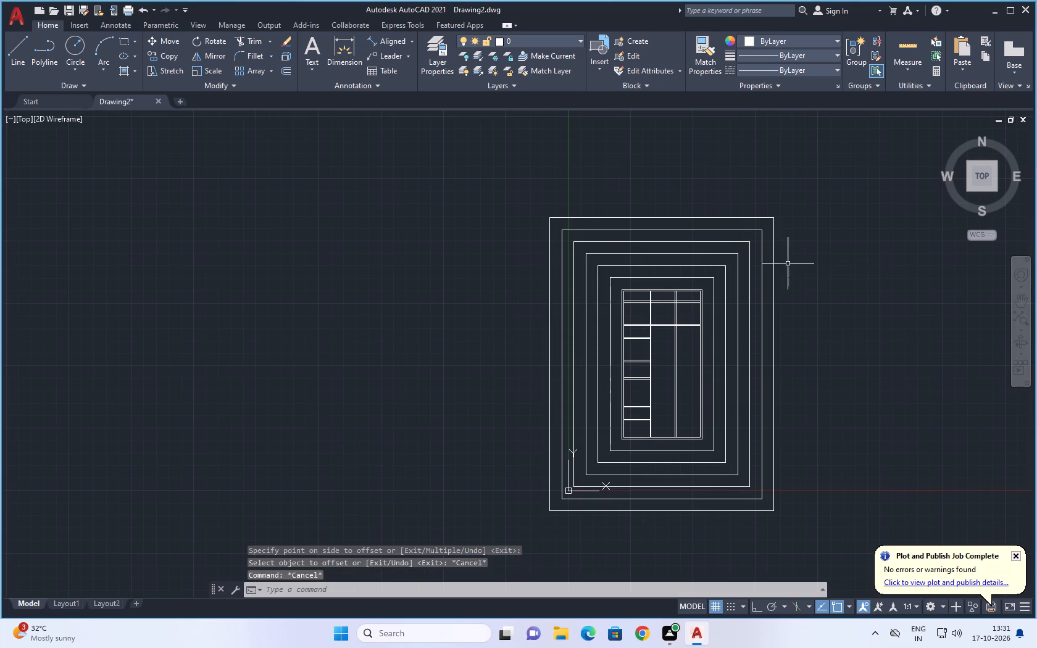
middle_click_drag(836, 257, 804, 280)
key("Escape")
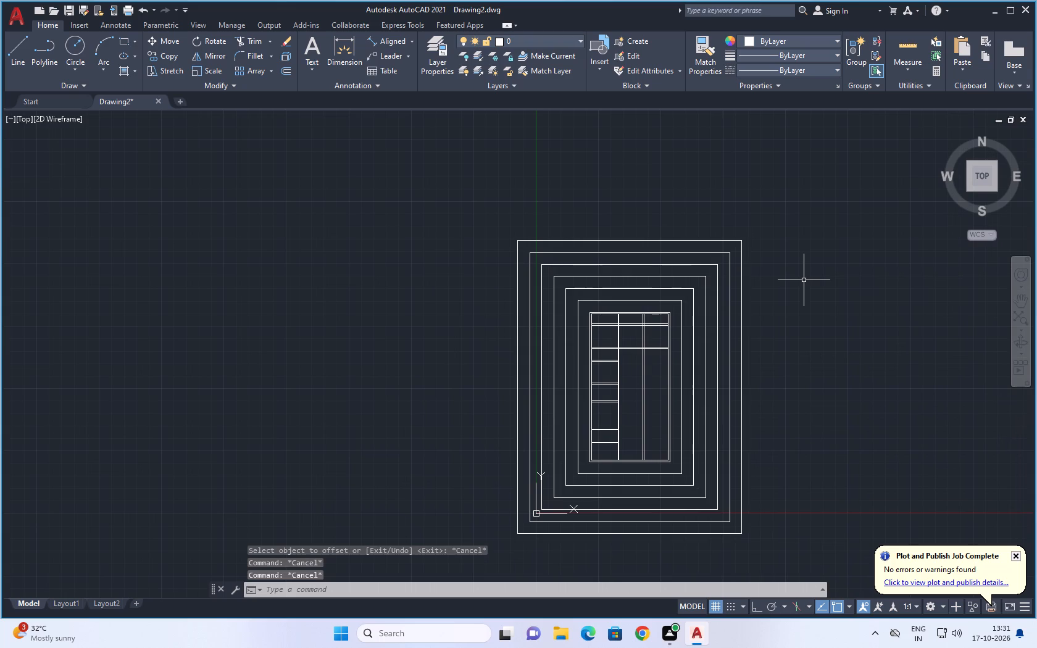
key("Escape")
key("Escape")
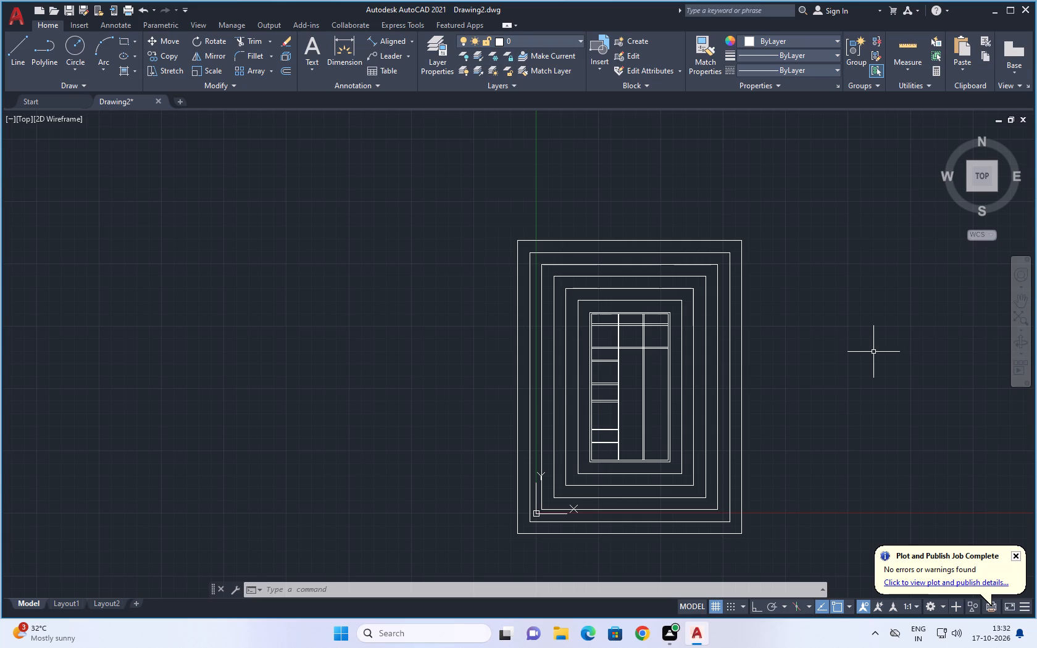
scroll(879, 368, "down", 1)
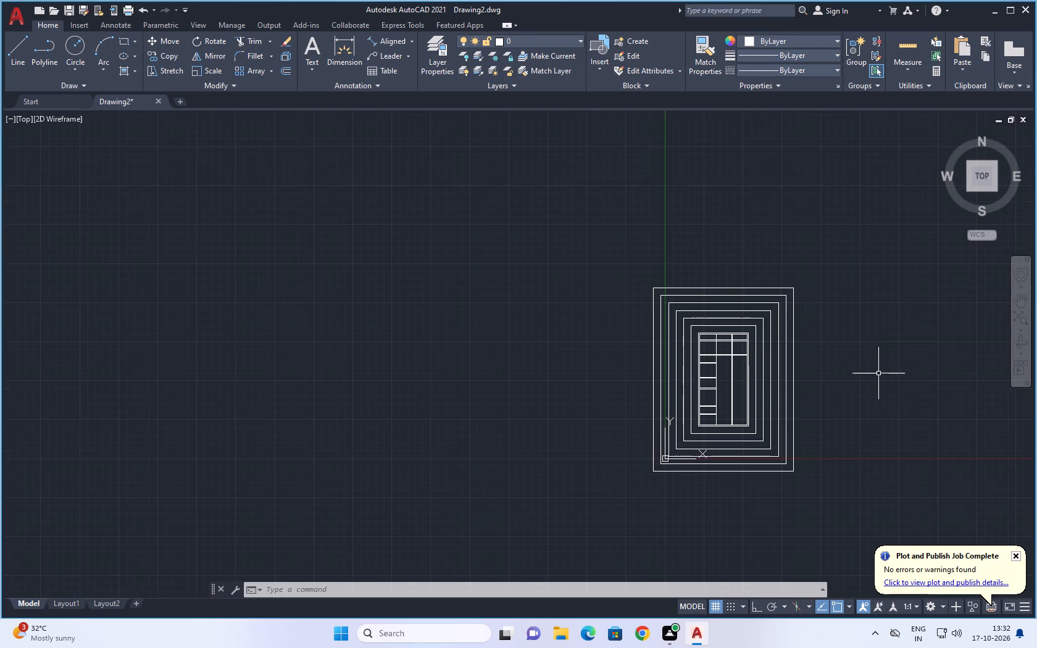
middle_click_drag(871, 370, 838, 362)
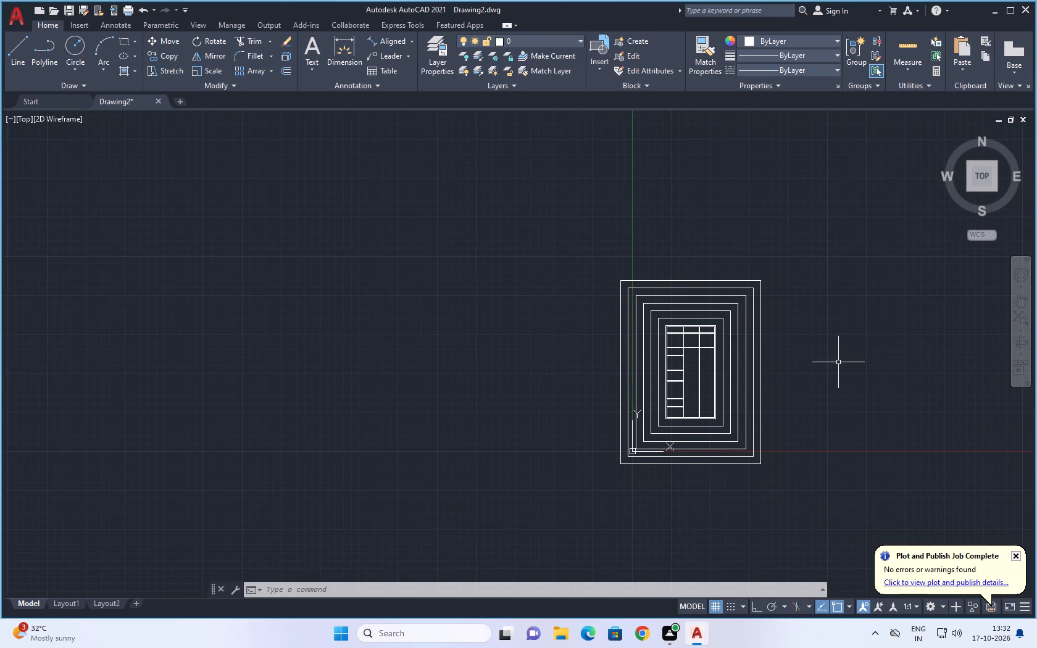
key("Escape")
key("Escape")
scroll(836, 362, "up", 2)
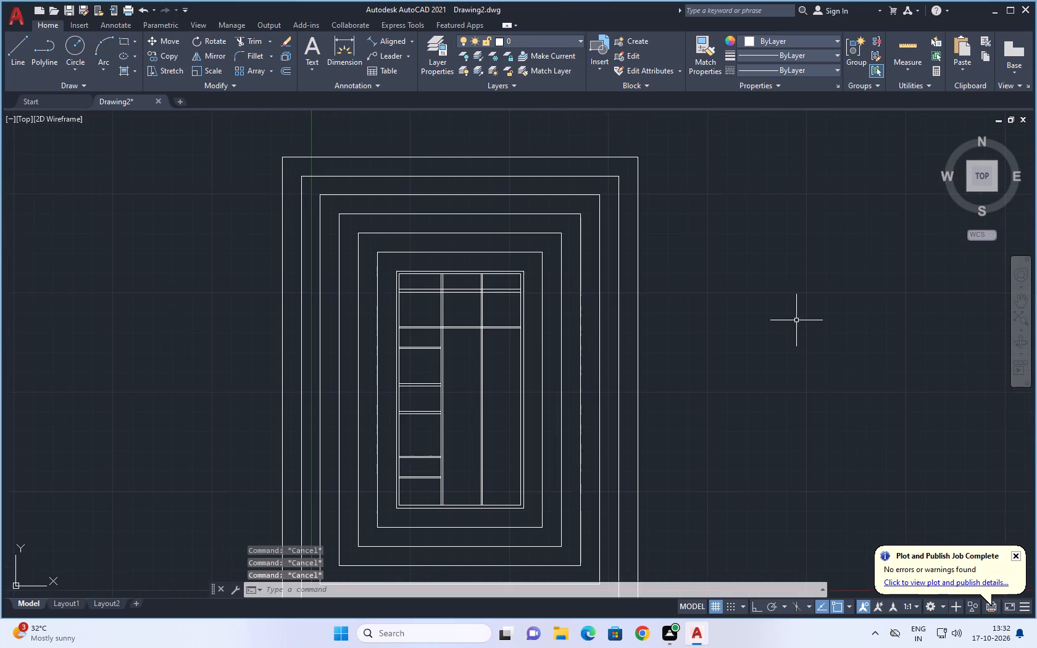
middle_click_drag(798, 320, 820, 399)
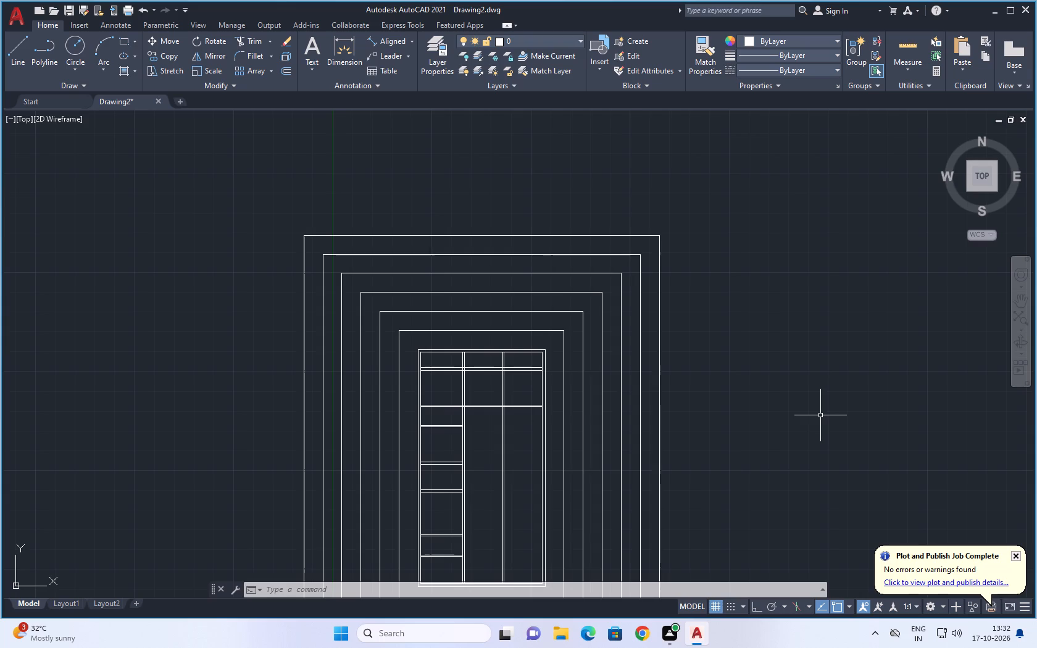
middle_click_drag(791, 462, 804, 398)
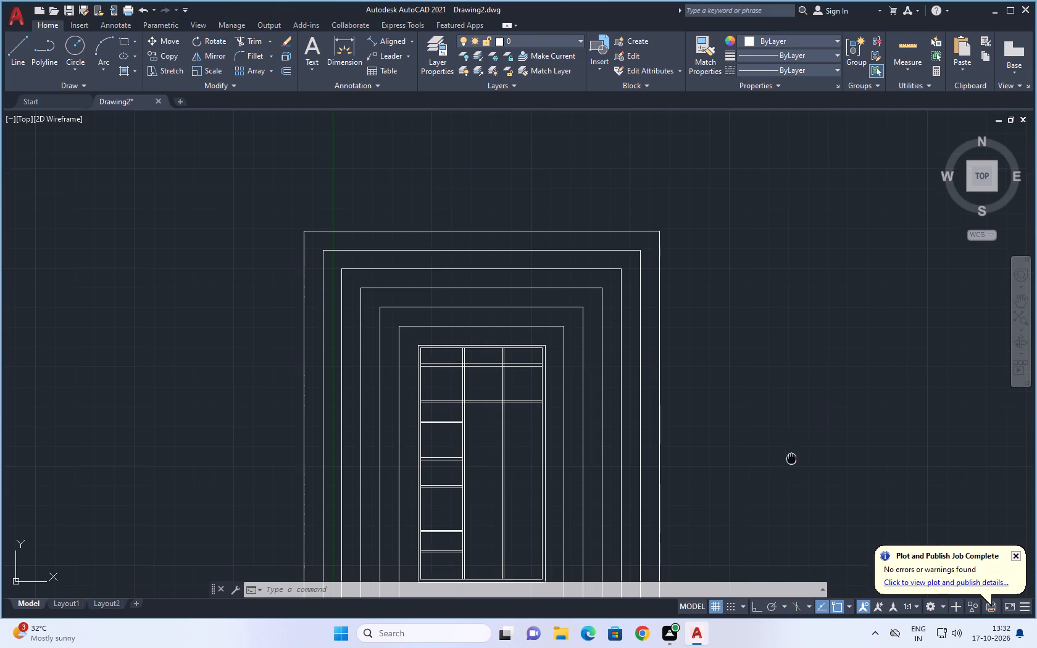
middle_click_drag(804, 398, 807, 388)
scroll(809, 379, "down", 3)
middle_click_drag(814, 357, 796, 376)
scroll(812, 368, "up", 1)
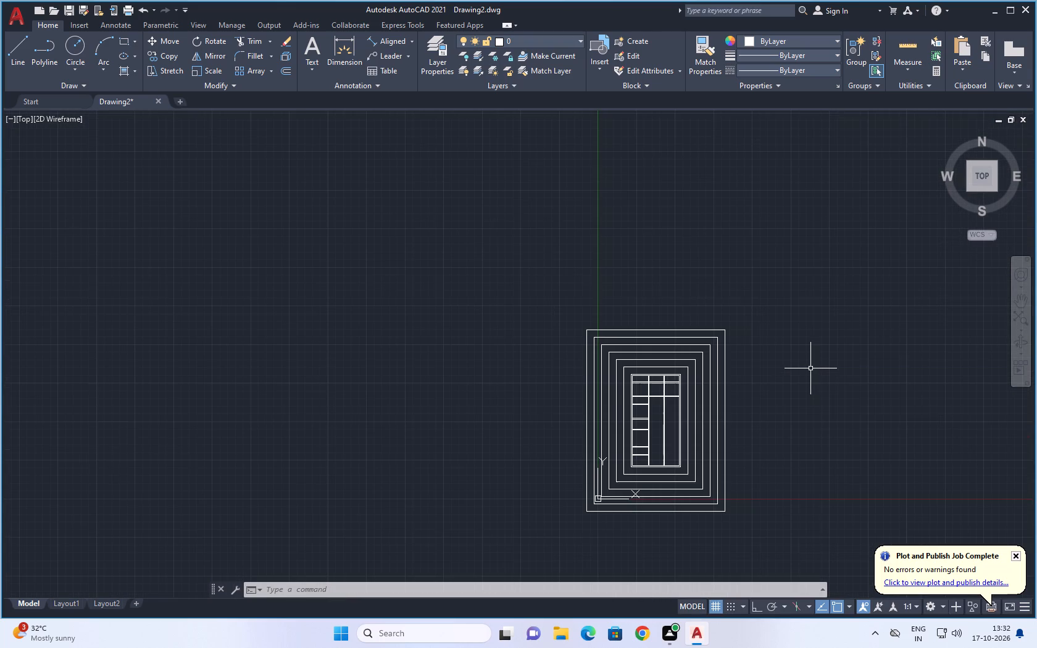
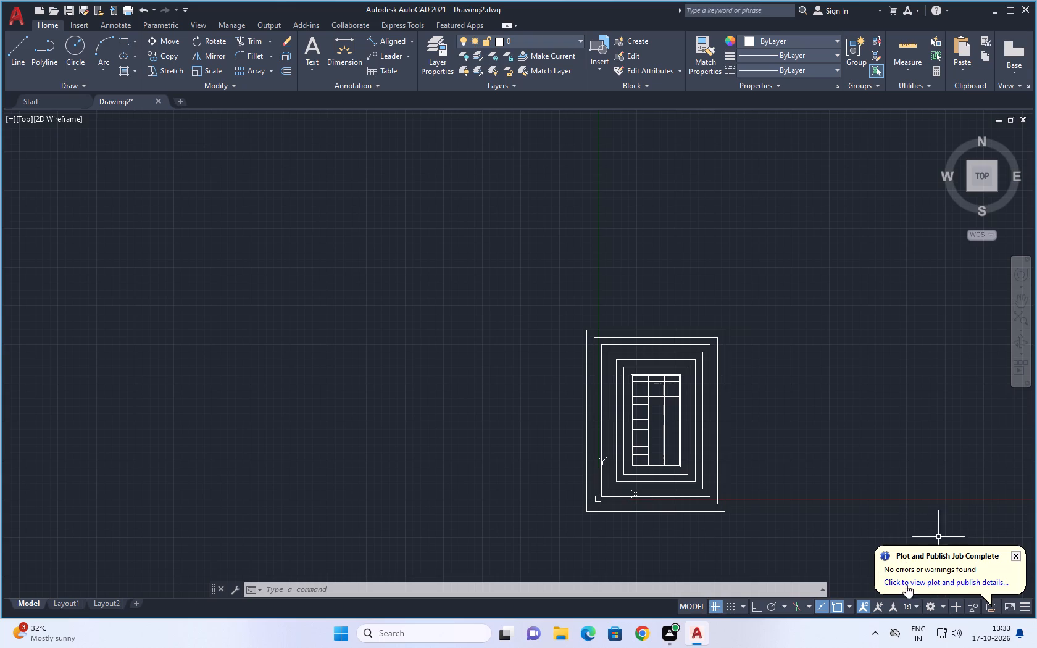
Examine the plan and the concentric boundary rectangles around it, overall and close up at the upper side.
middle_click_drag(841, 418, 786, 338)
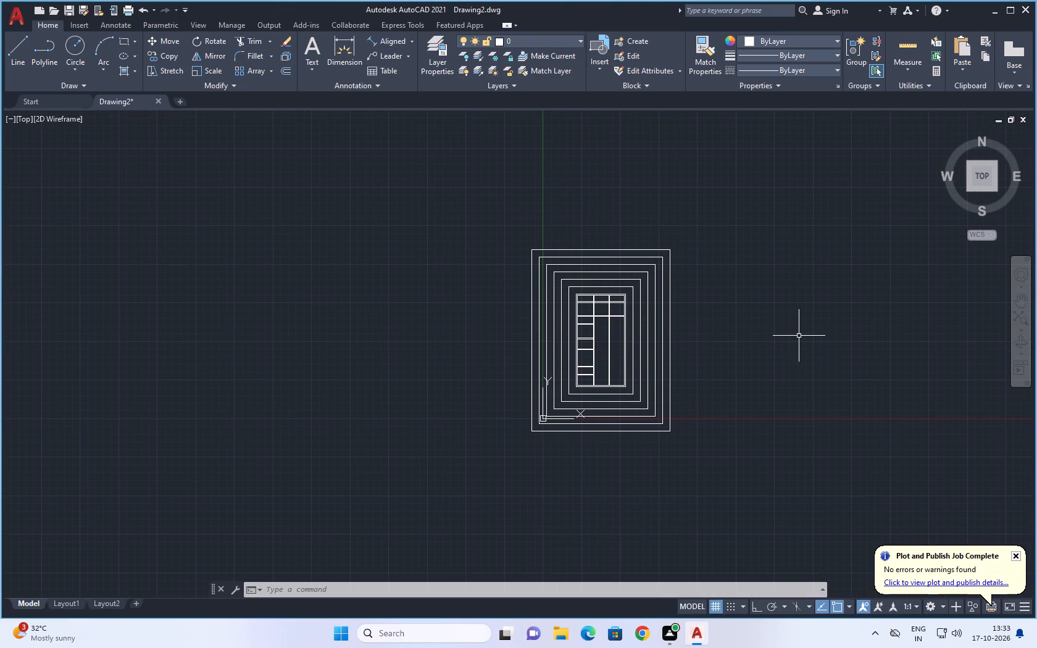
middle_click_drag(809, 305, 787, 349)
scroll(683, 393, "up", 1)
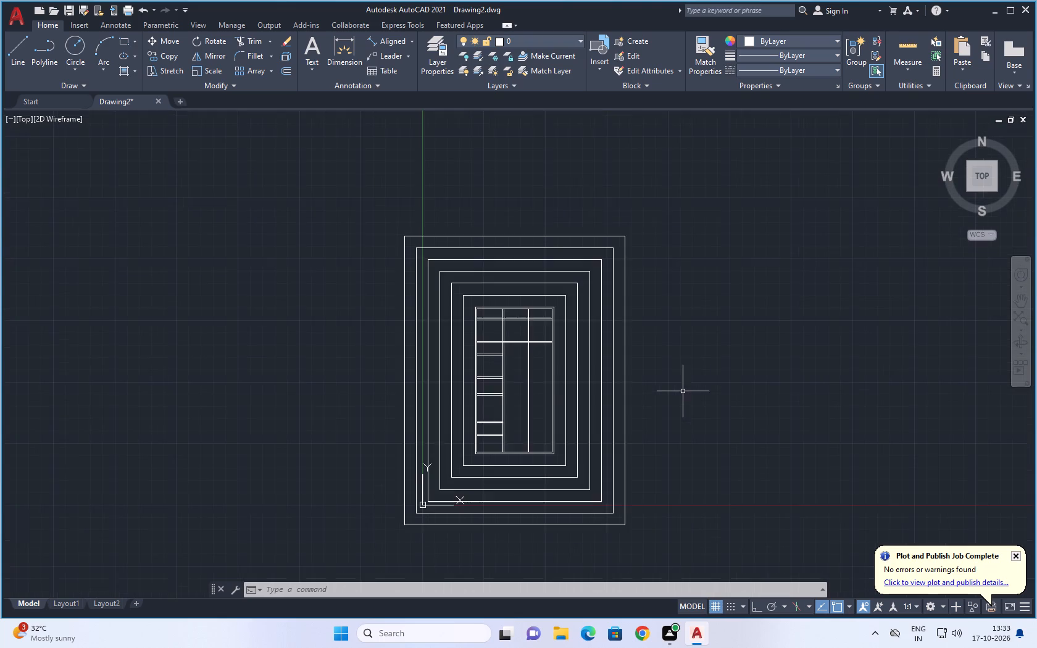
middle_click_drag(698, 383, 770, 357)
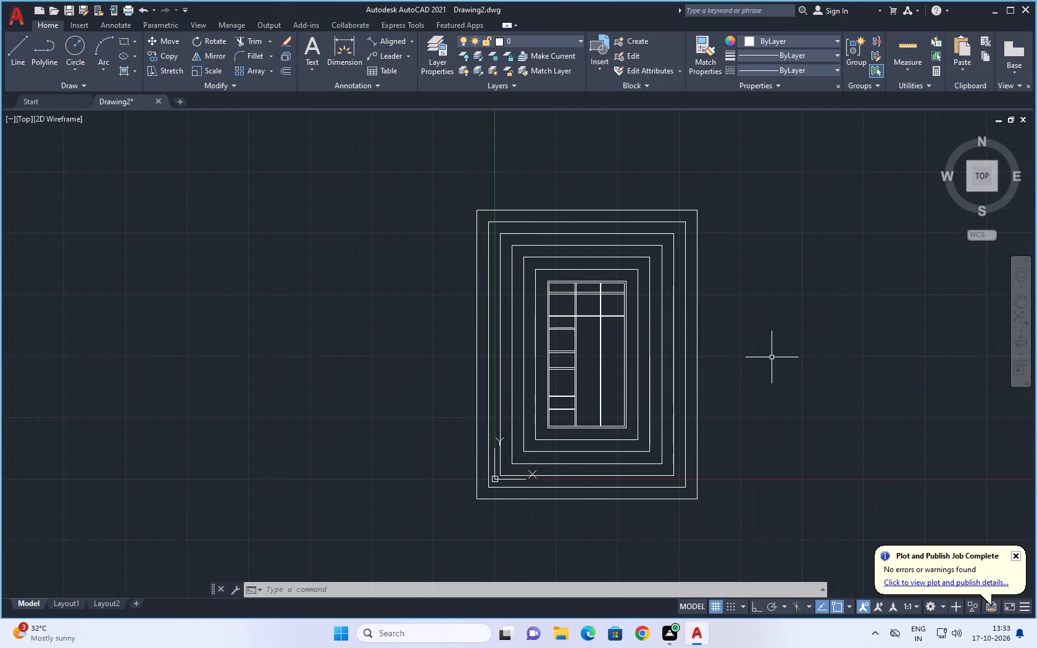
scroll(773, 357, "up", 1)
middle_click_drag(772, 267, 797, 310)
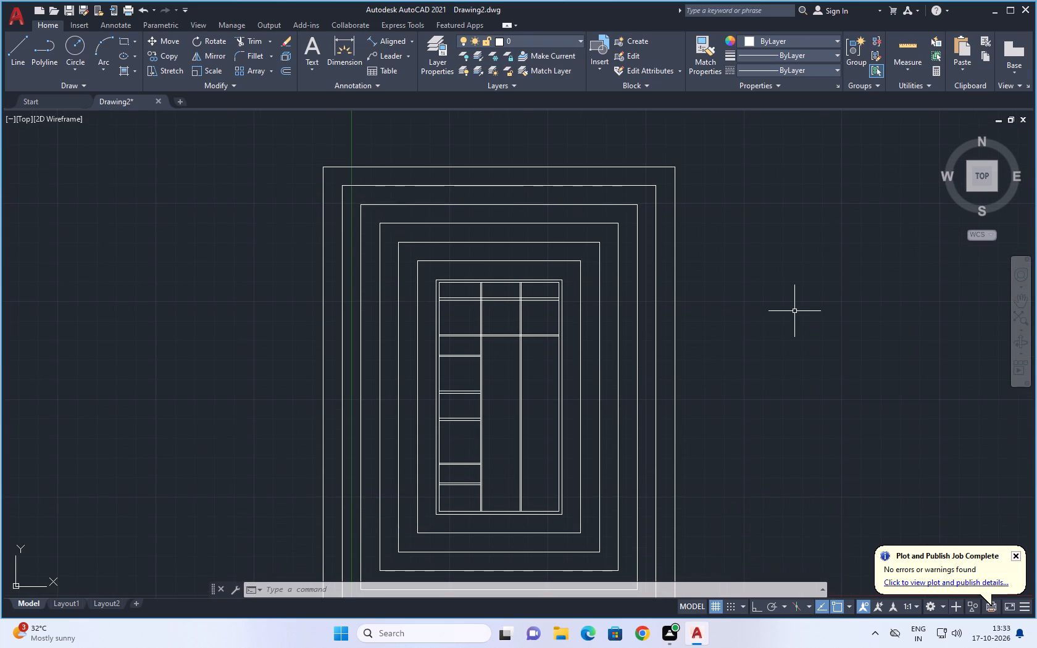
scroll(781, 304, "down", 2)
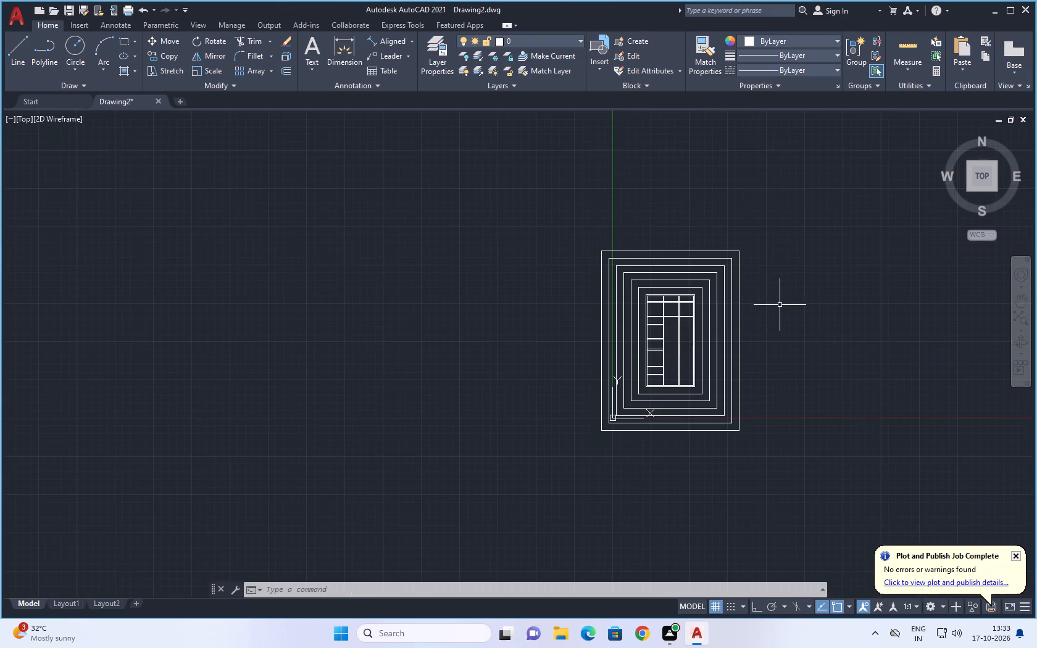
middle_click_drag(785, 260, 786, 358)
scroll(662, 291, "up", 2)
middle_click_drag(725, 373, 781, 218)
scroll(779, 220, "up", 1)
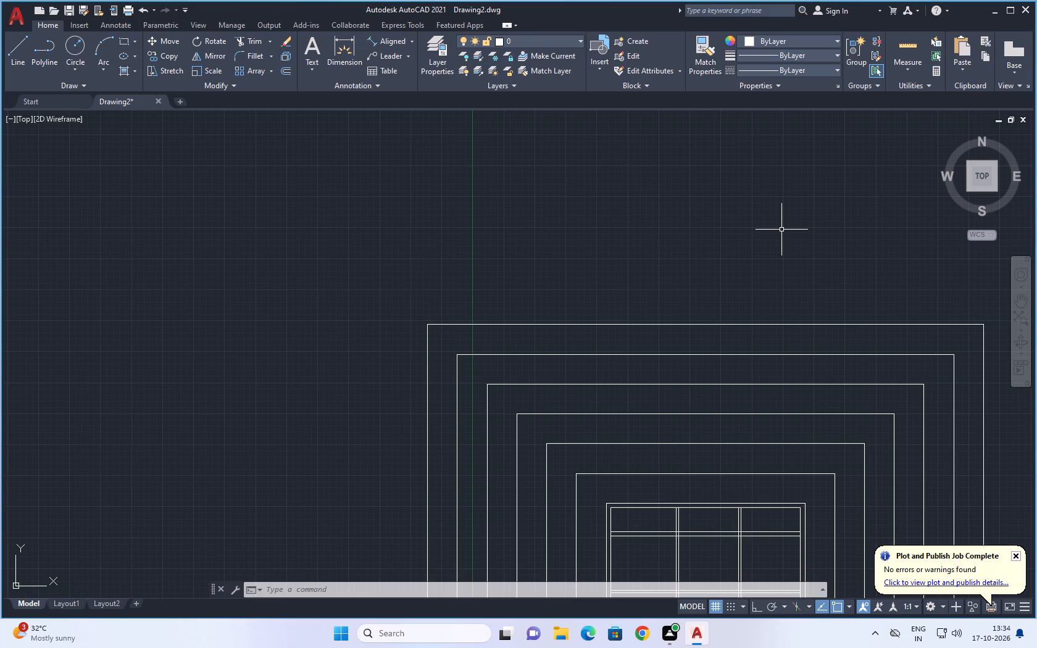
scroll(783, 244, "down", 2)
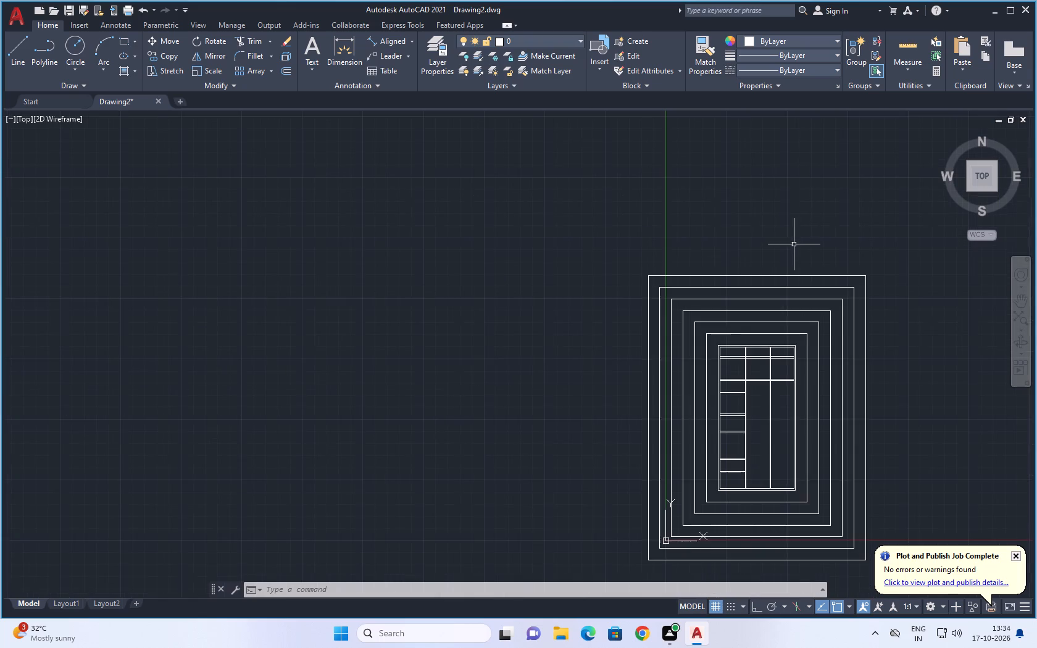
middle_click_drag(781, 232, 706, 190)
key("Escape")
key("Escape")
key("Escape")
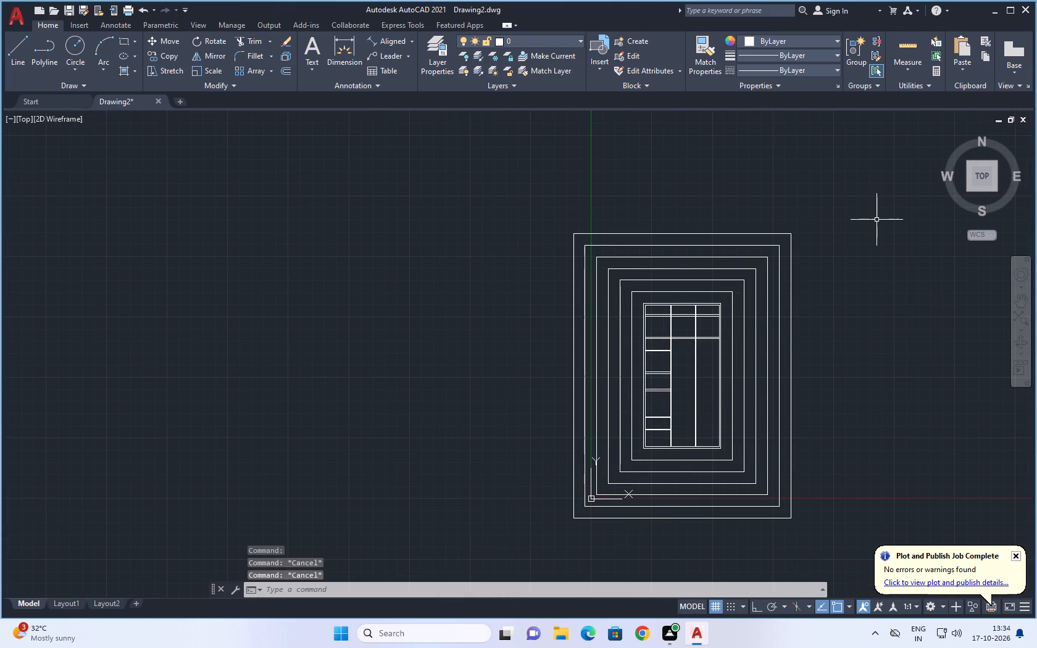
key("Escape")
middle_click_drag(863, 214, 843, 279)
scroll(816, 297, "up", 1)
middle_click_drag(812, 333, 878, 279)
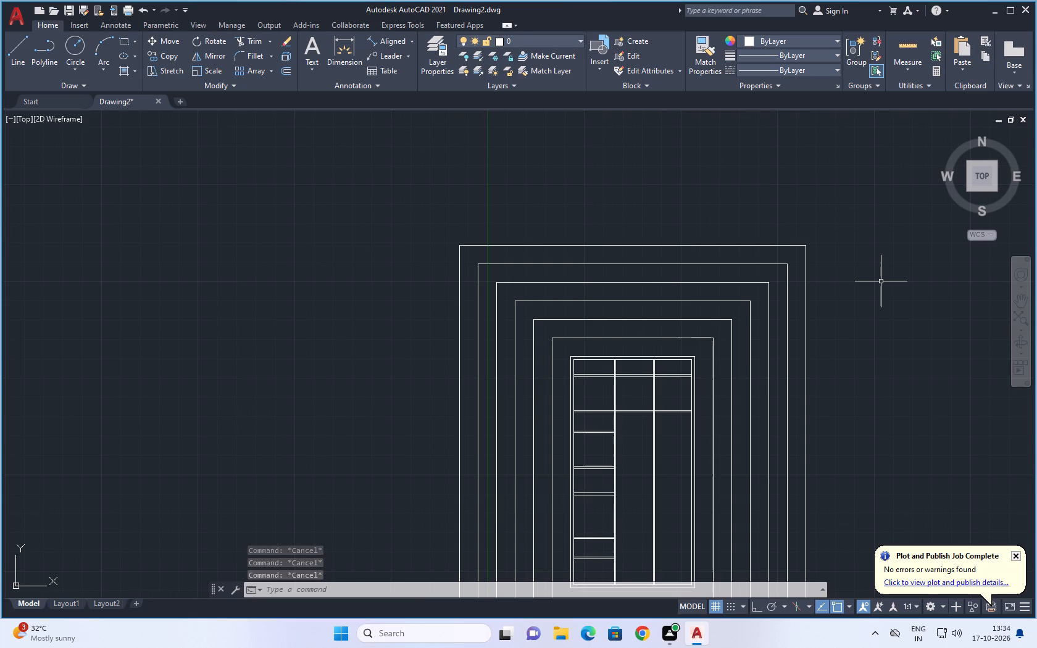
middle_click_drag(883, 282, 920, 255)
scroll(883, 282, "up", 1)
middle_click_drag(878, 282, 909, 313)
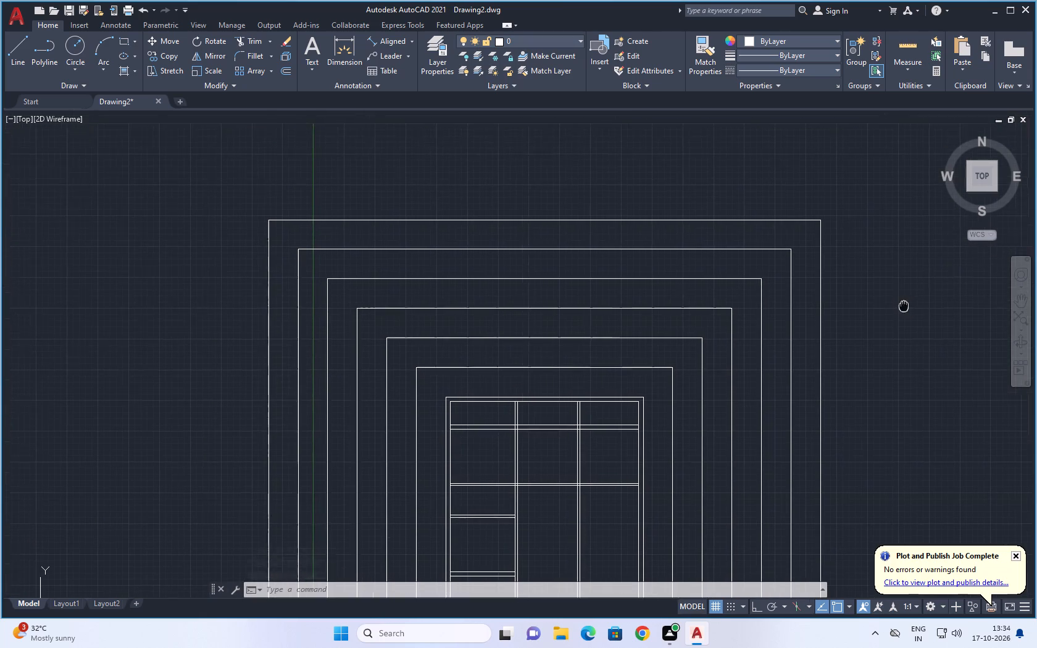
middle_click_drag(909, 313, 912, 315)
key("Escape")
middle_click_drag(912, 327, 915, 317)
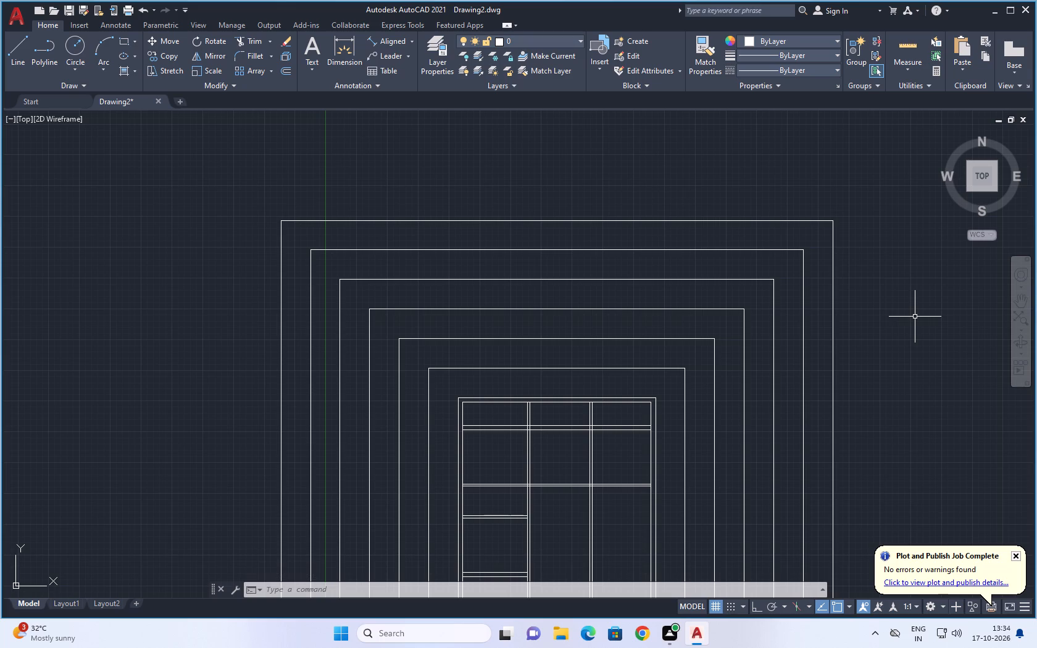
scroll(941, 325, "down", 1)
middle_click_drag(943, 334, 904, 296)
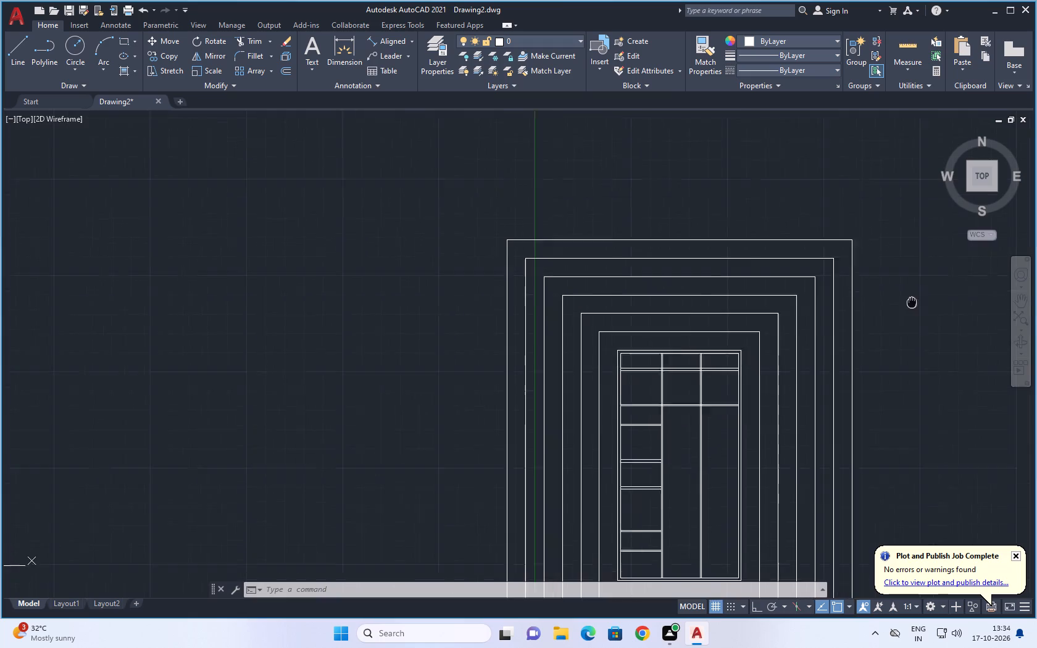
middle_click_drag(904, 296, 895, 294)
key("Escape")
key("Escape")
key("Escape")
scroll(906, 312, "down", 1)
middle_click_drag(904, 313, 874, 253)
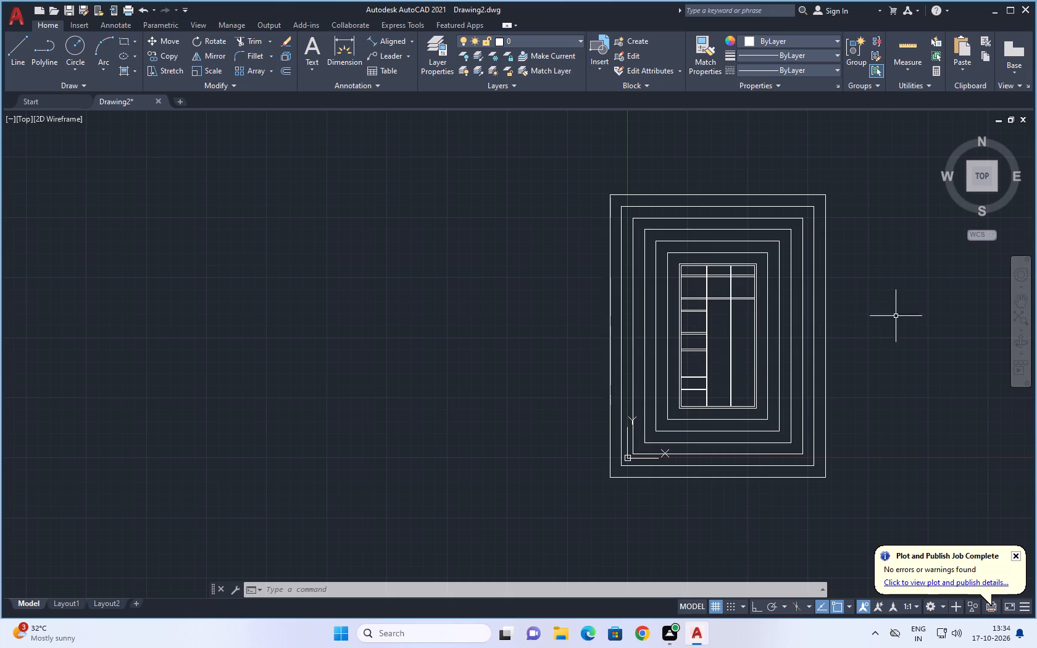
key("Escape")
key("Escape")
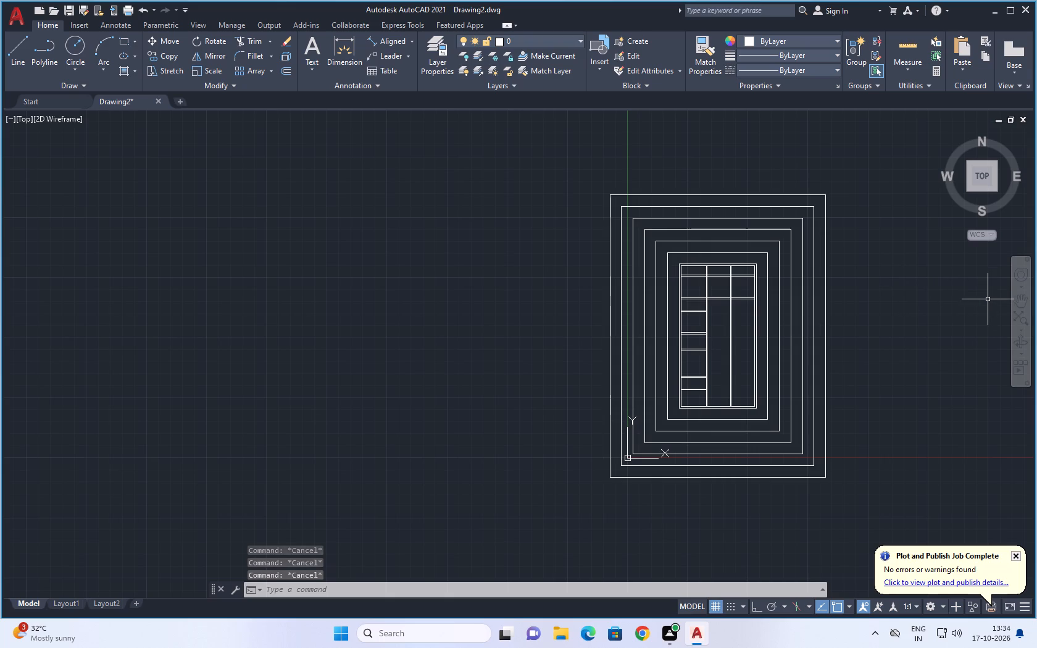
Erase all six concentric boundary rectangles around the plan, leaving the plan's double-line outline and partitions in place.
middle_click_drag(983, 286, 1036, 312)
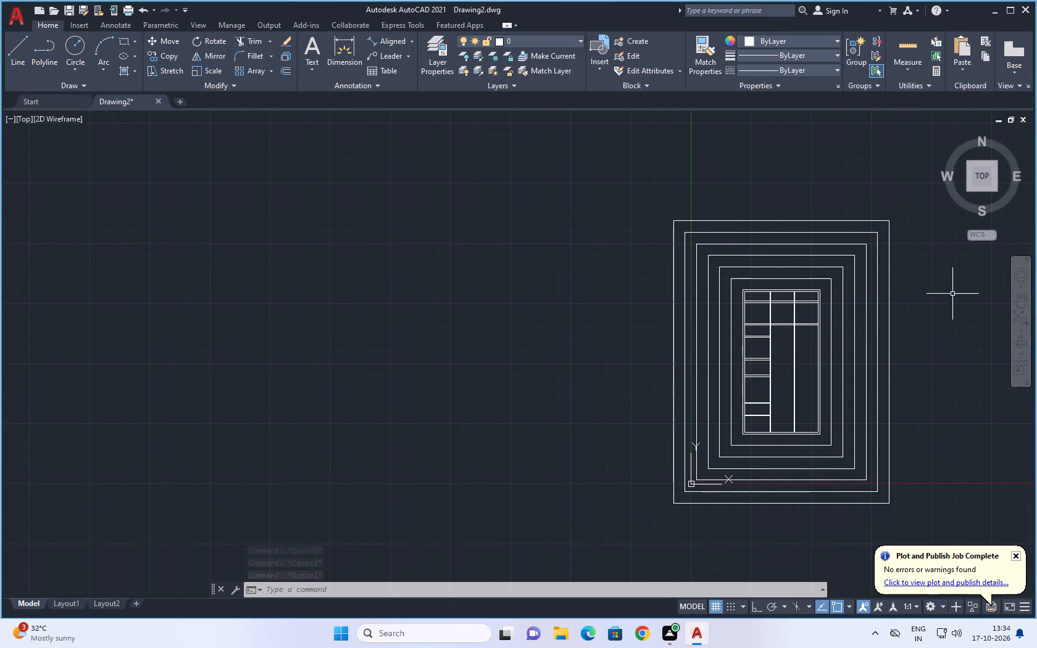
middle_click_drag(949, 287, 952, 303)
key("Escape")
key("Escape")
left_click(930, 230)
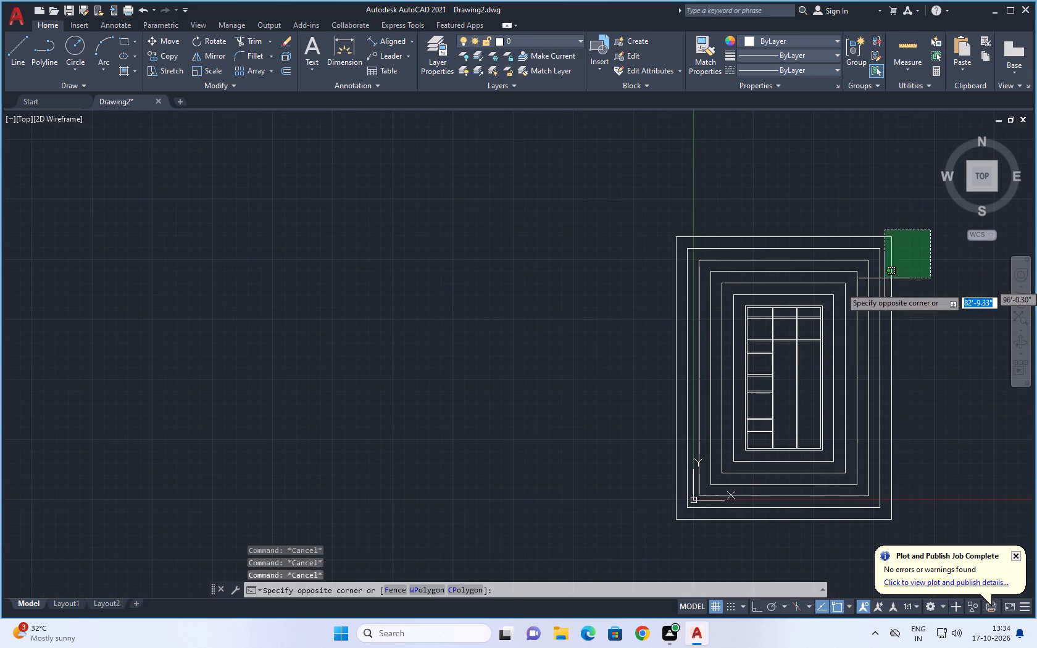
left_click(830, 308)
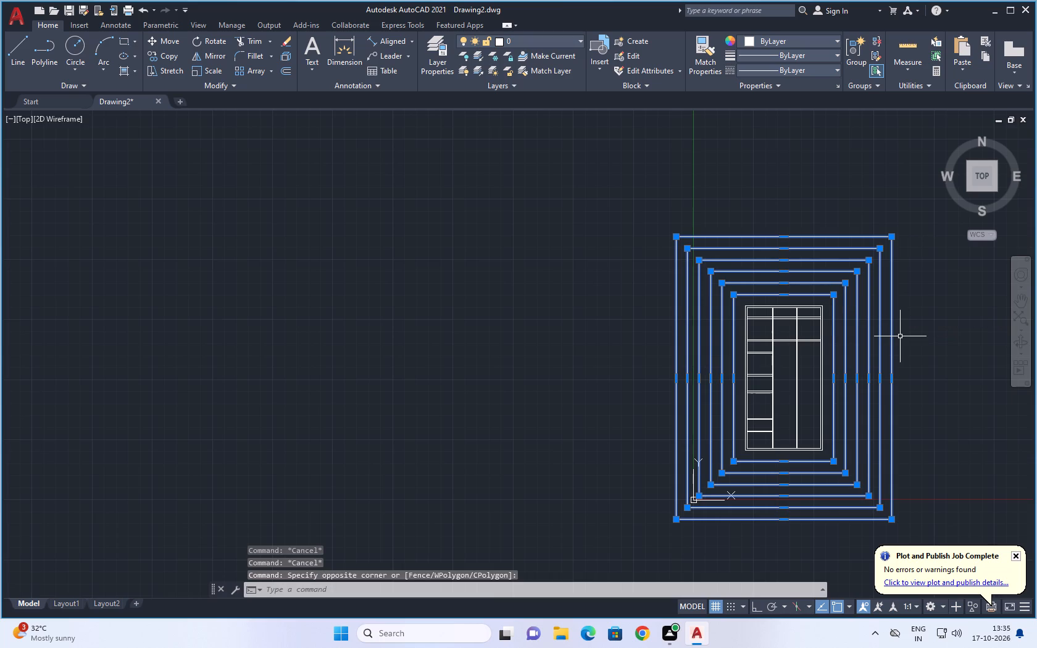
key("Delete")
middle_click_drag(887, 375, 870, 324)
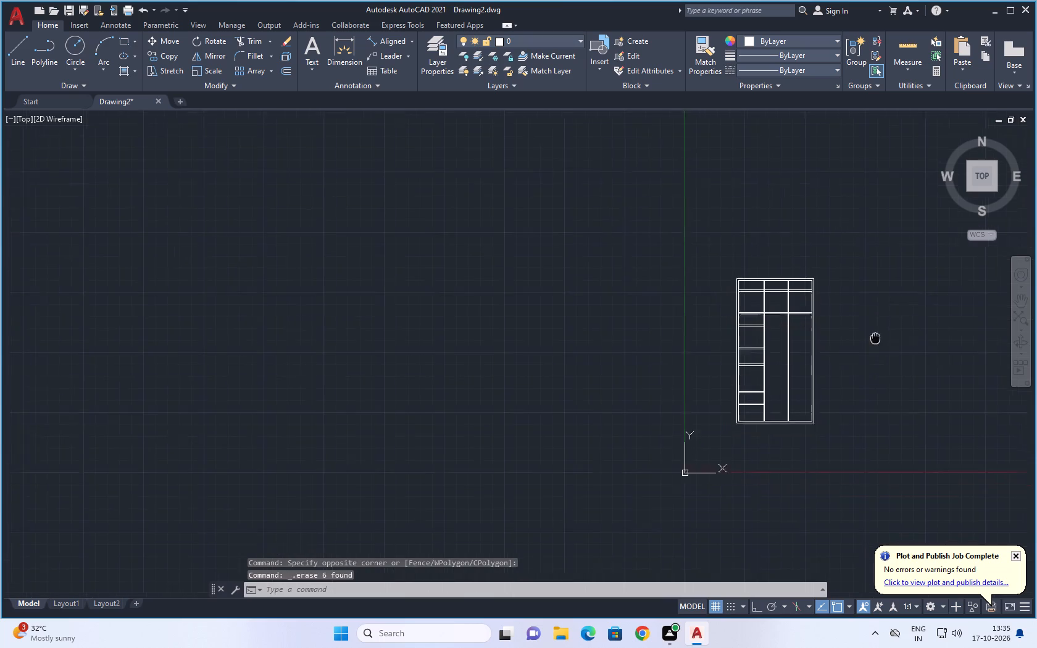
middle_click_drag(870, 324, 868, 320)
key("Escape")
key("Escape")
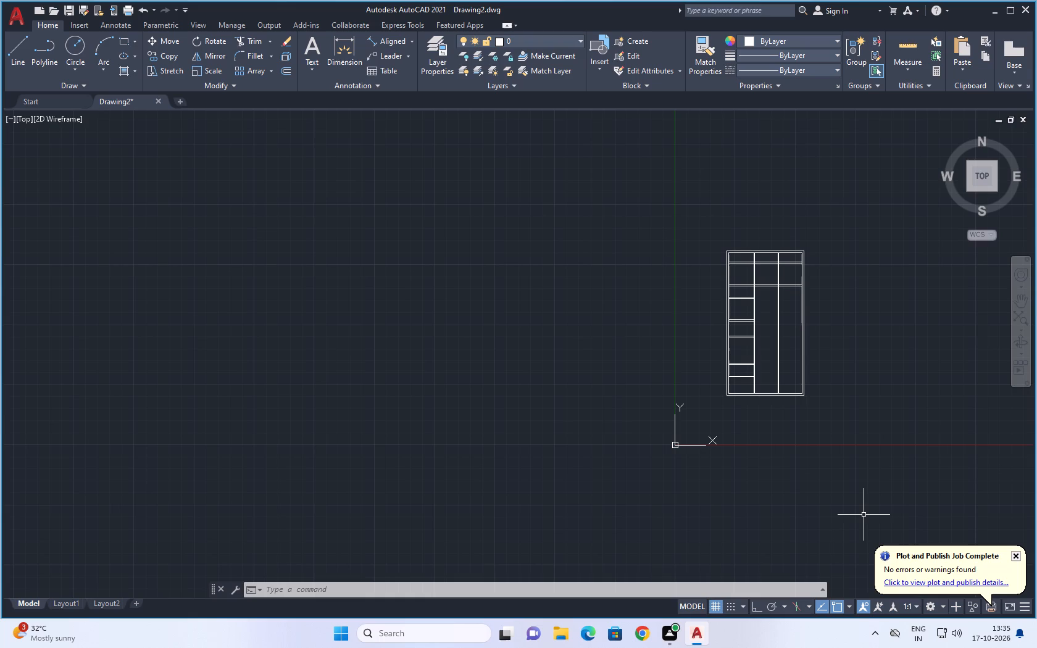
Examine the plan's outer walls and interior partitions, both as a whole and close up around the upper rooms.
middle_click_drag(860, 383, 772, 336)
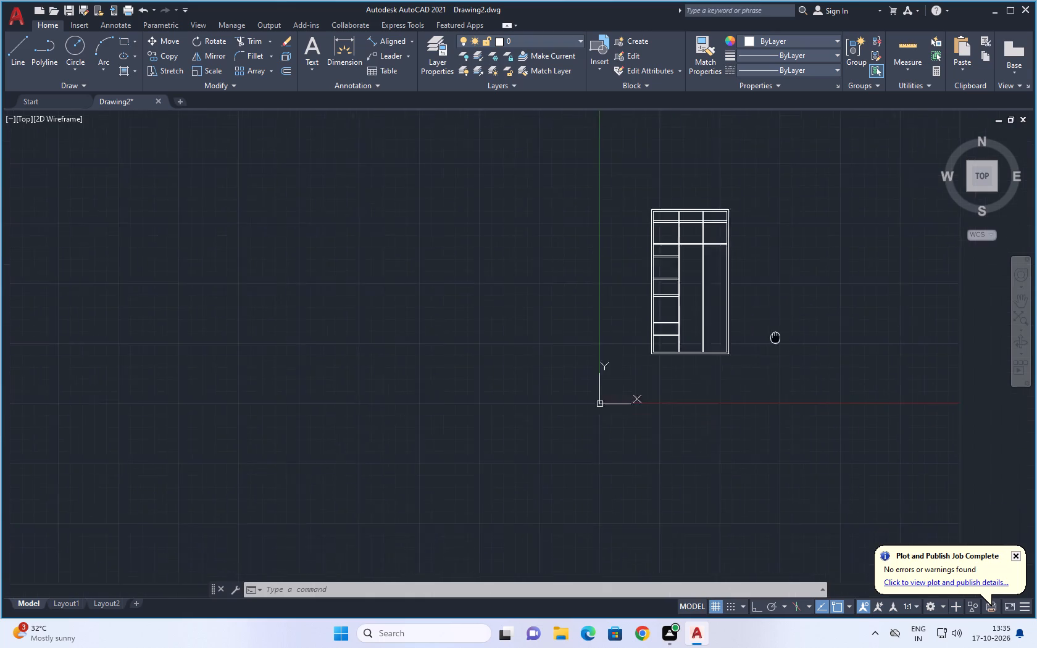
middle_click_drag(772, 336, 769, 335)
scroll(765, 335, "up", 1)
middle_click_drag(760, 275, 756, 369)
scroll(750, 363, "up", 1)
middle_click_drag(746, 343, 770, 378)
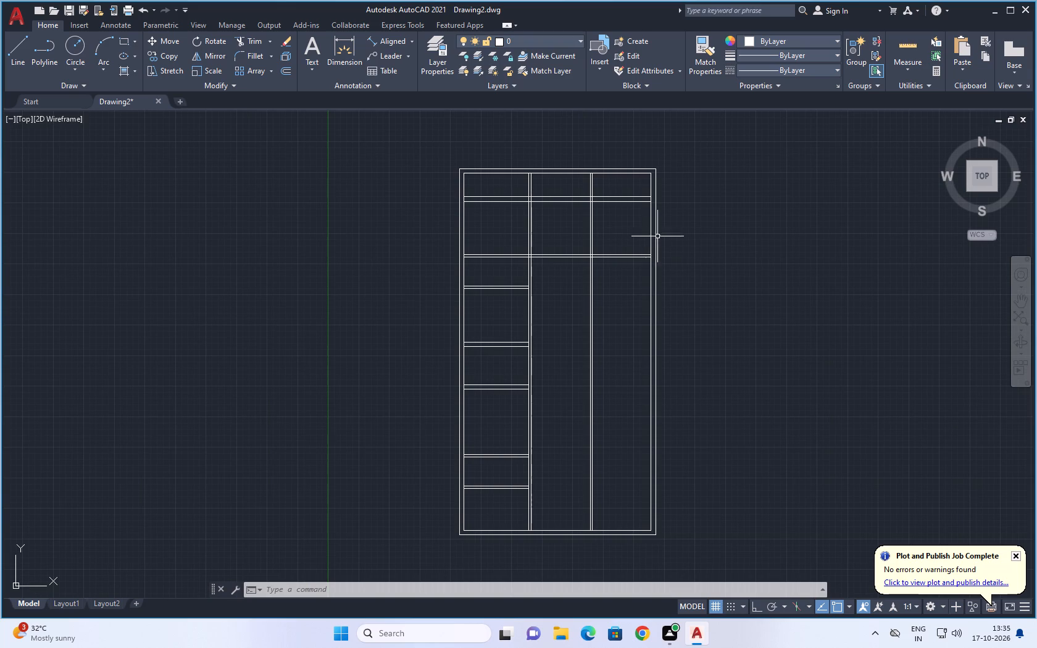
middle_click_drag(742, 281, 744, 293)
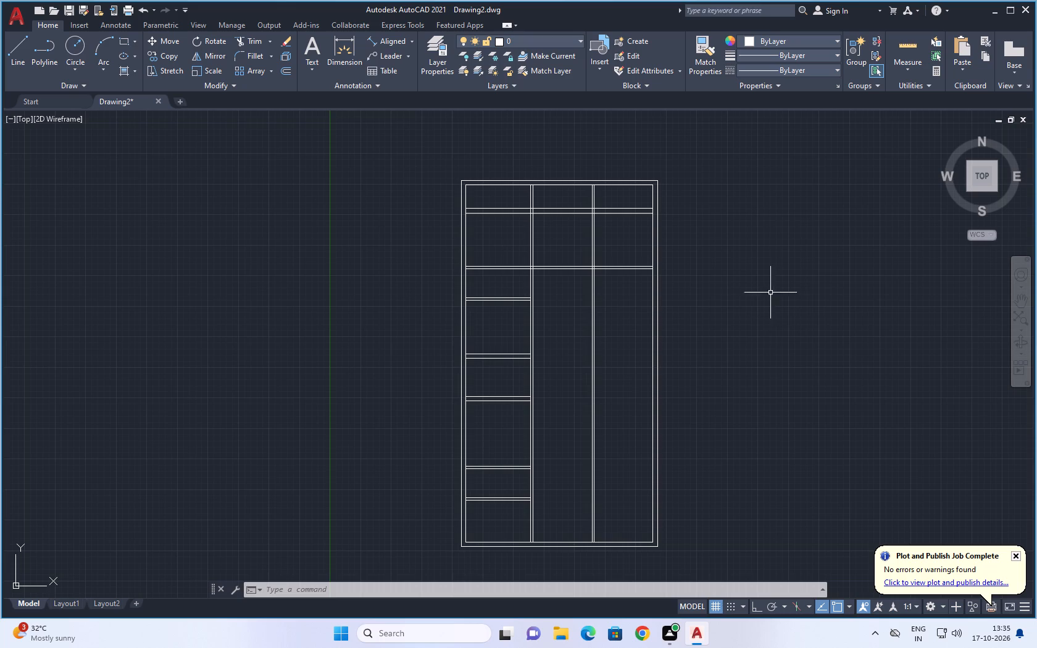
middle_click_drag(743, 289, 772, 262)
scroll(738, 272, "down", 1)
middle_click_drag(740, 240, 745, 279)
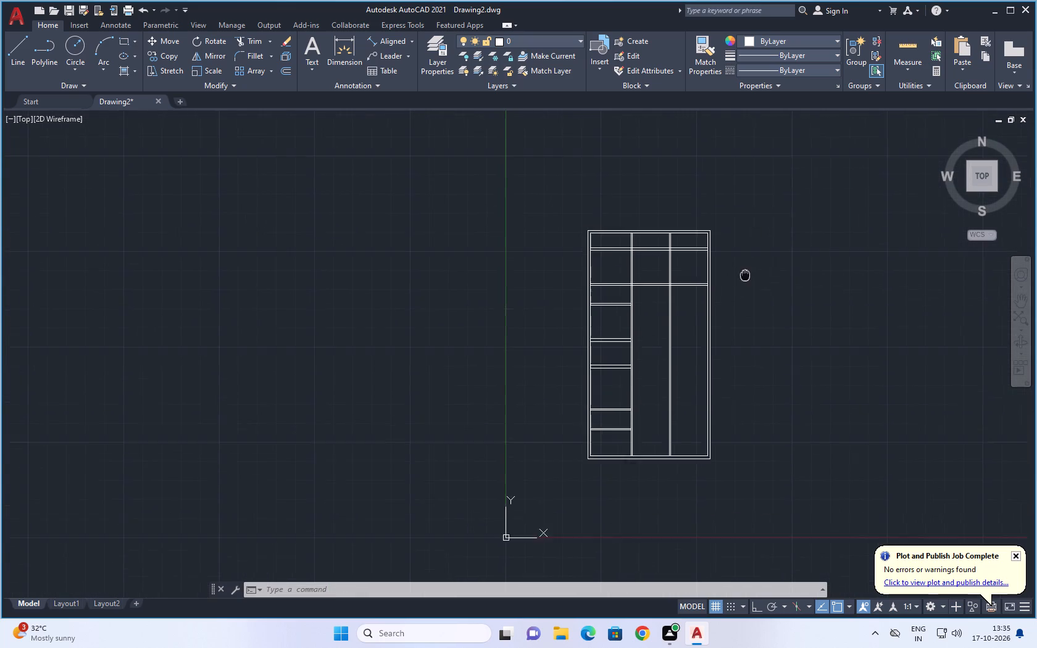
scroll(645, 317, "up", 2)
middle_click_drag(668, 300, 665, 342)
middle_click_drag(881, 281, 862, 310)
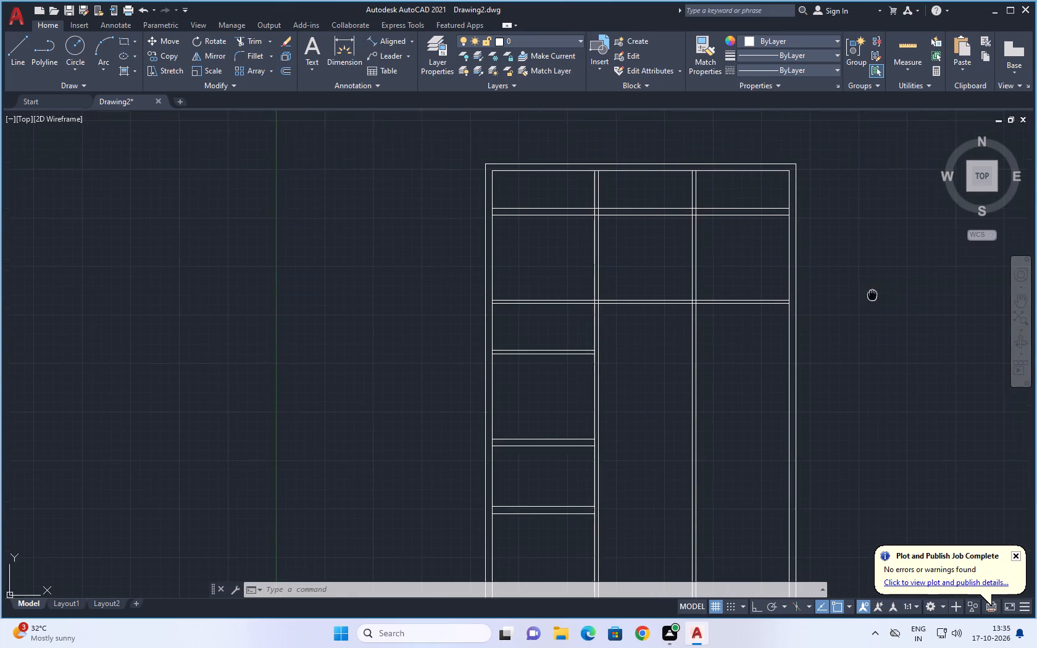
middle_click_drag(862, 310, 855, 322)
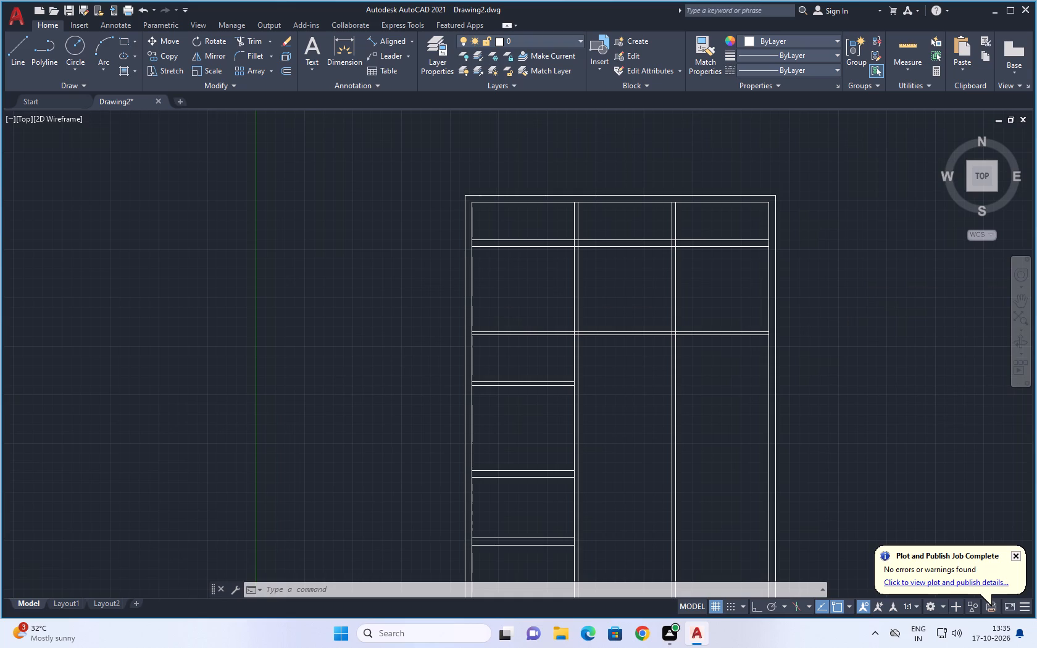
scroll(791, 333, "down", 1)
middle_click_drag(825, 325, 770, 265)
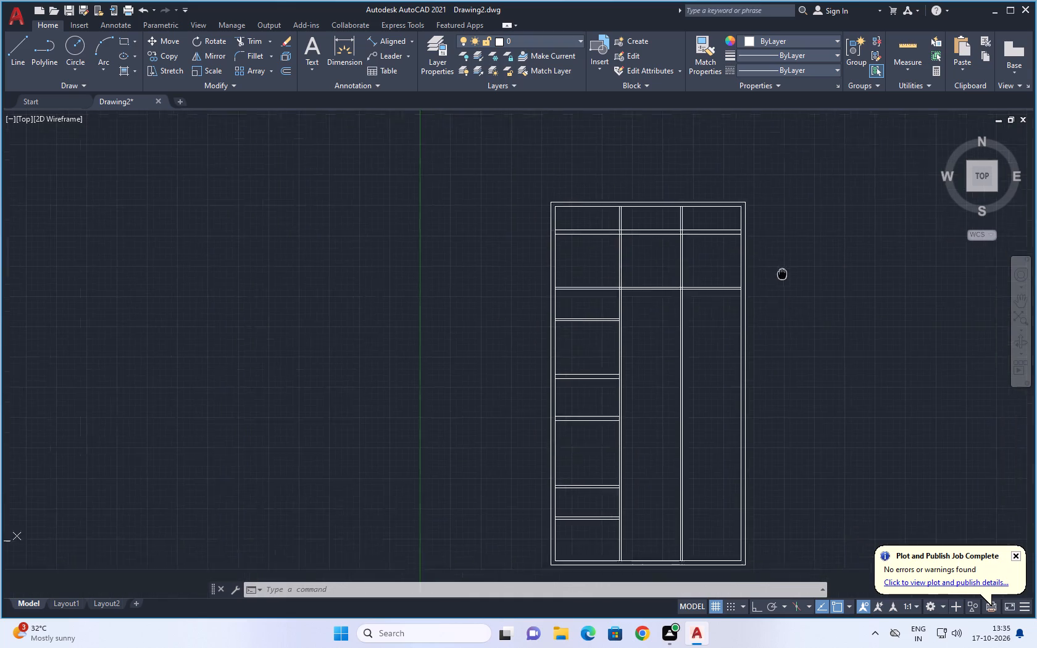
middle_click_drag(770, 265, 764, 259)
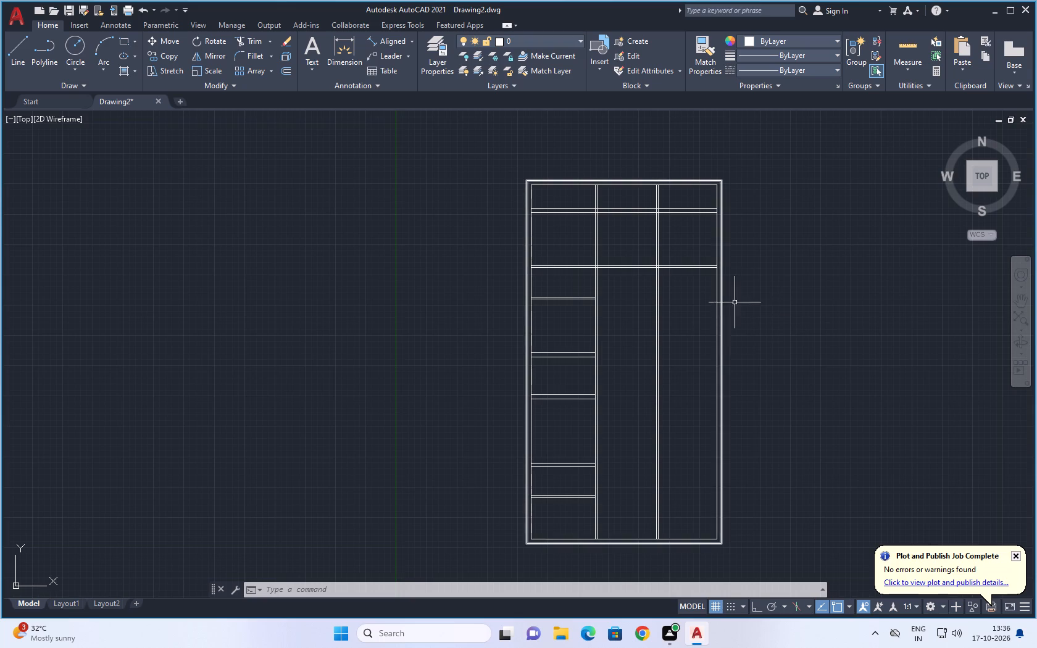
middle_click_drag(743, 294, 765, 254)
scroll(768, 254, "up", 1)
middle_click_drag(780, 246, 803, 283)
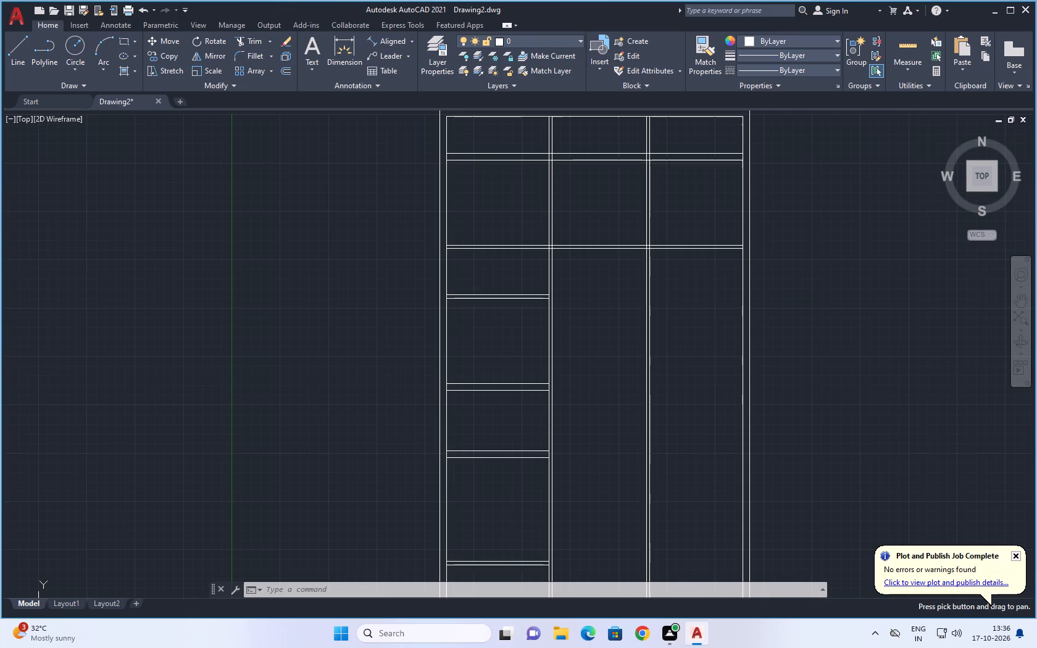
middle_click_drag(794, 267, 806, 293)
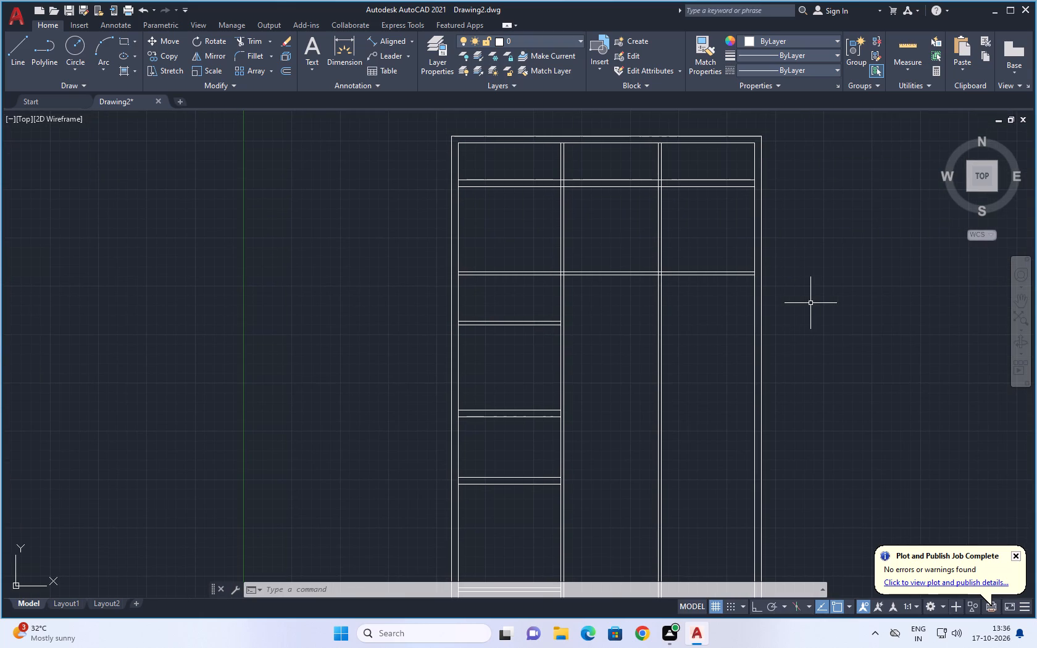
scroll(746, 271, "down", 1)
middle_click_drag(775, 265, 742, 246)
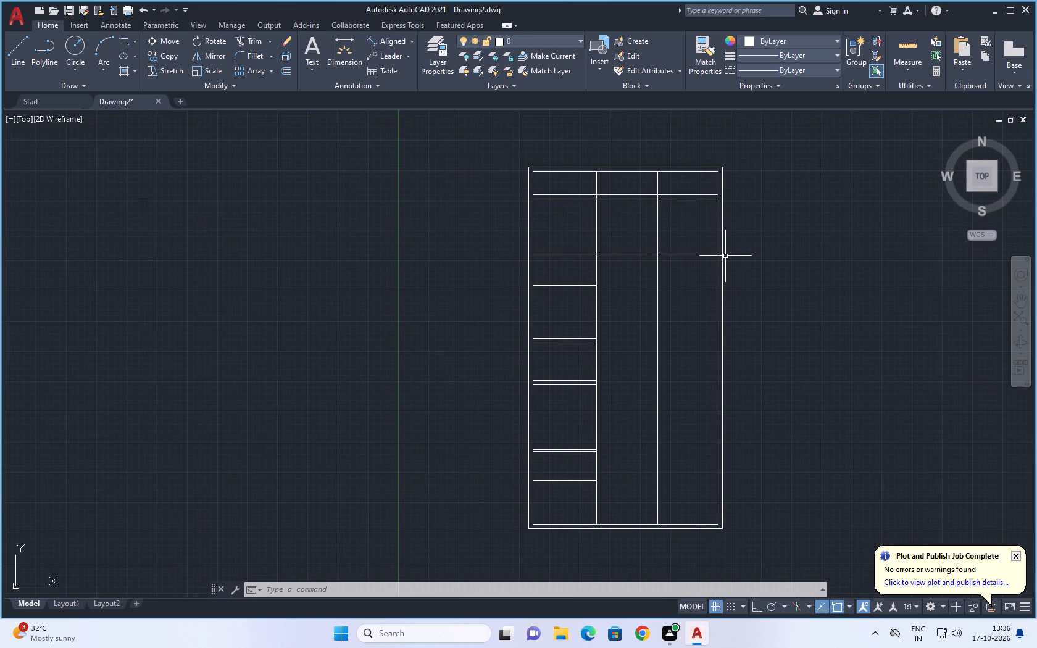
scroll(740, 251, "down", 1)
middle_click_drag(800, 230, 767, 293)
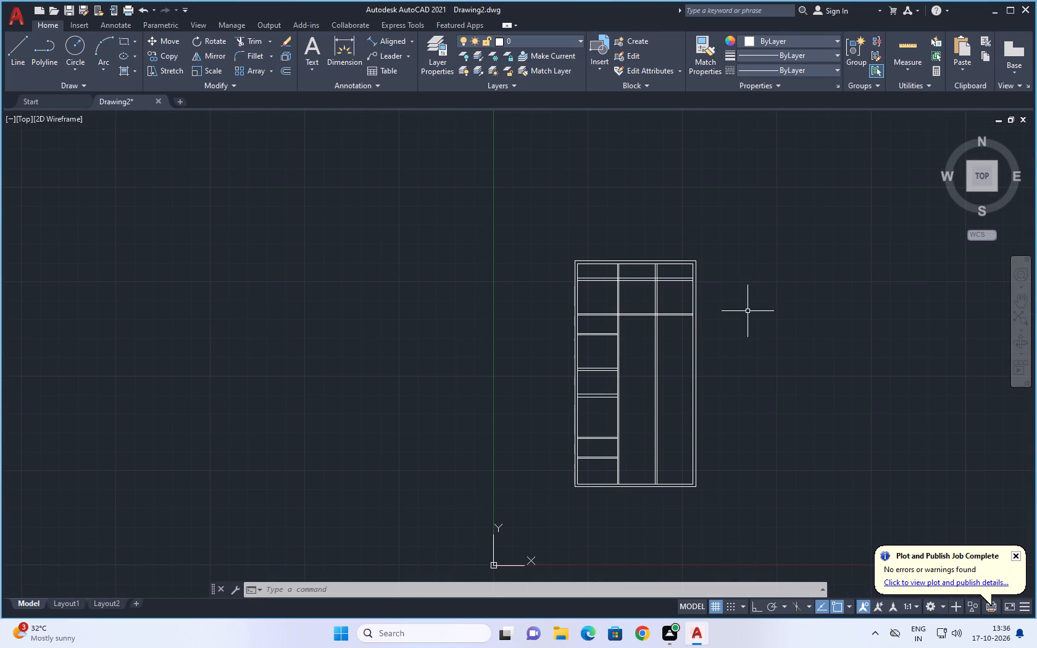
middle_click_drag(744, 314, 774, 210)
scroll(778, 241, "up", 1)
middle_click_drag(754, 217, 789, 329)
scroll(712, 397, "down", 1)
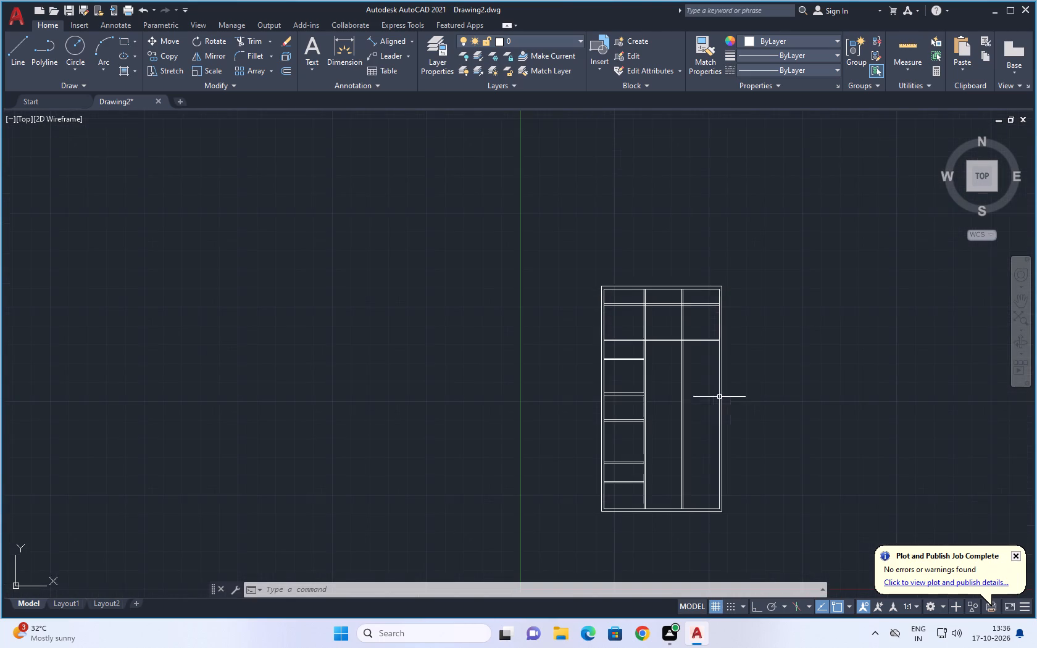
middle_click_drag(781, 370, 788, 358)
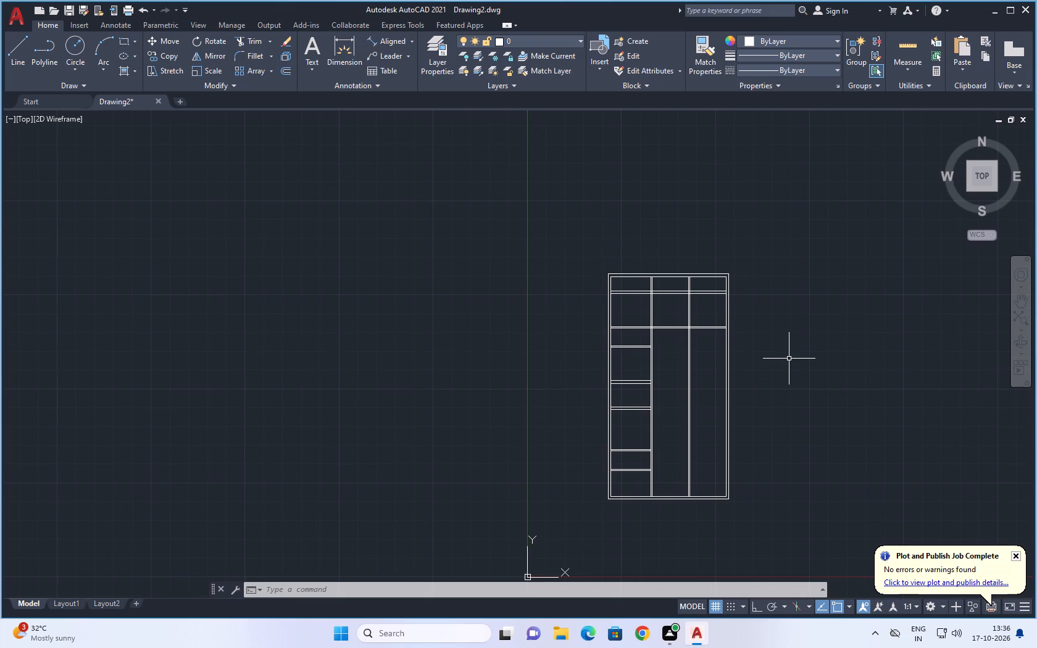
middle_click_drag(776, 407, 787, 383)
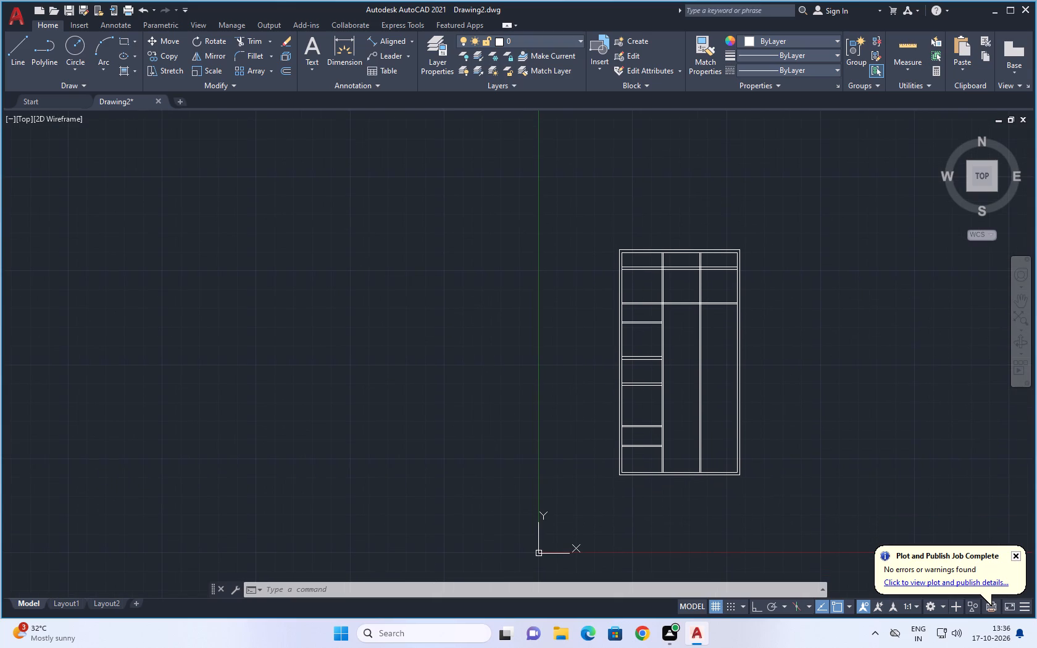
middle_click_drag(787, 381, 798, 342)
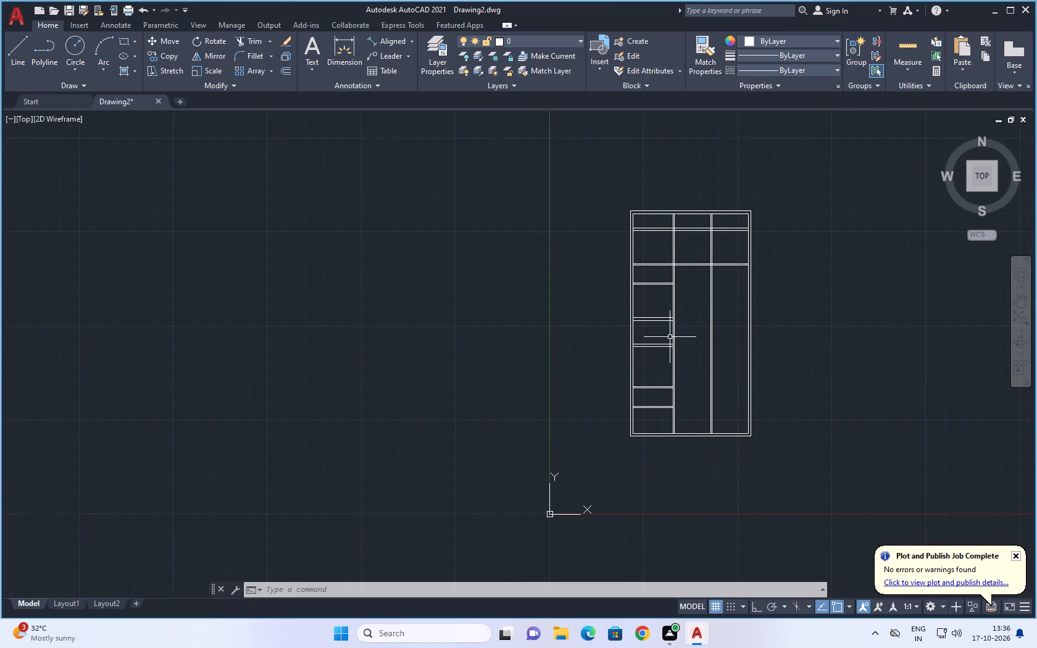
Trim the second cross partition from the plan's upper wall out of the middle and eastern bays, keeping it in the western bay.
scroll(647, 321, "up", 2)
middle_click_drag(934, 324, 849, 388)
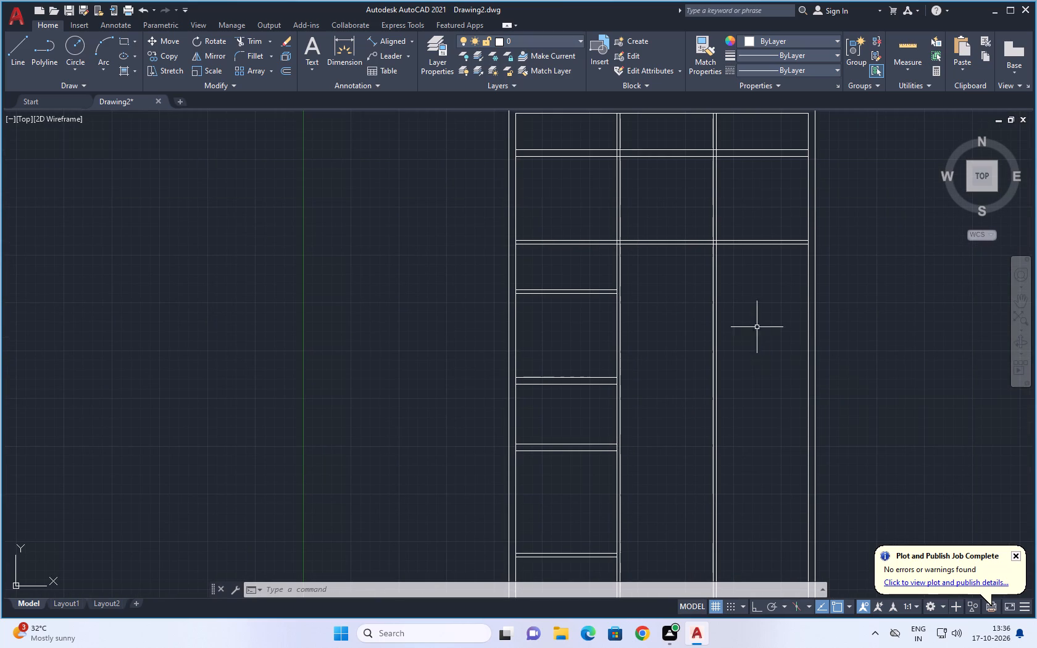
middle_click_drag(764, 306, 741, 349)
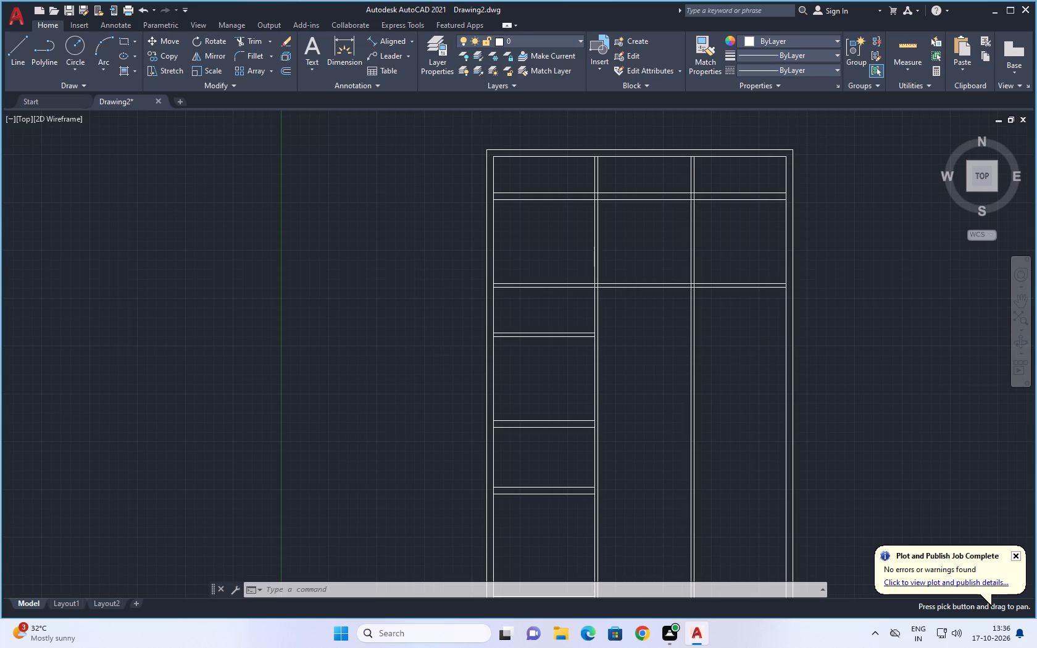
key("Escape")
key("Escape")
key("Escape")
key("Escape")
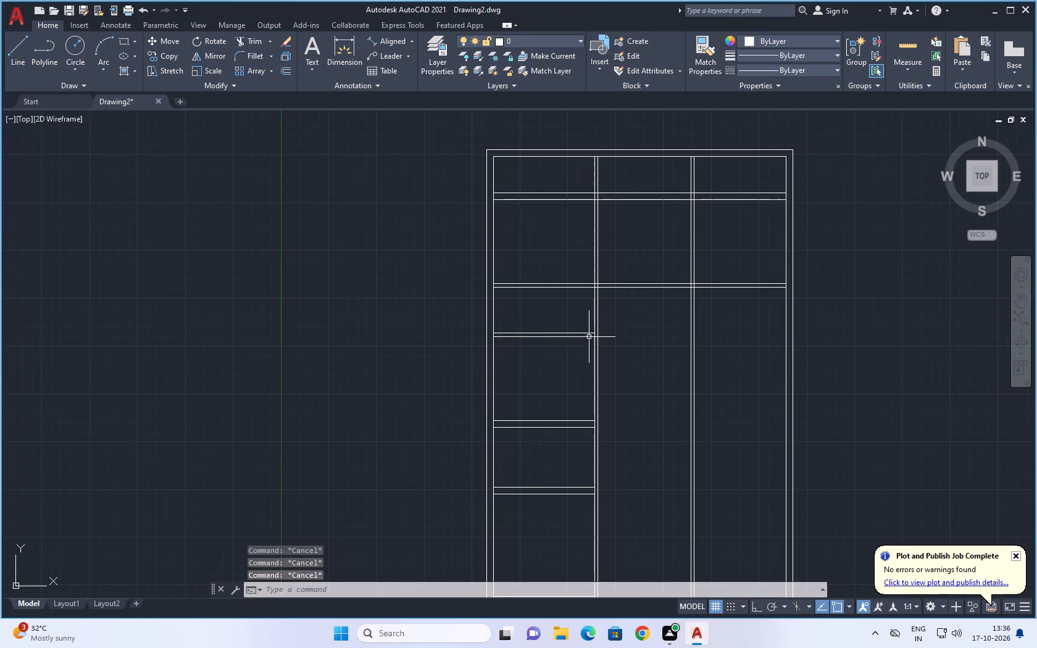
left_click(243, 43)
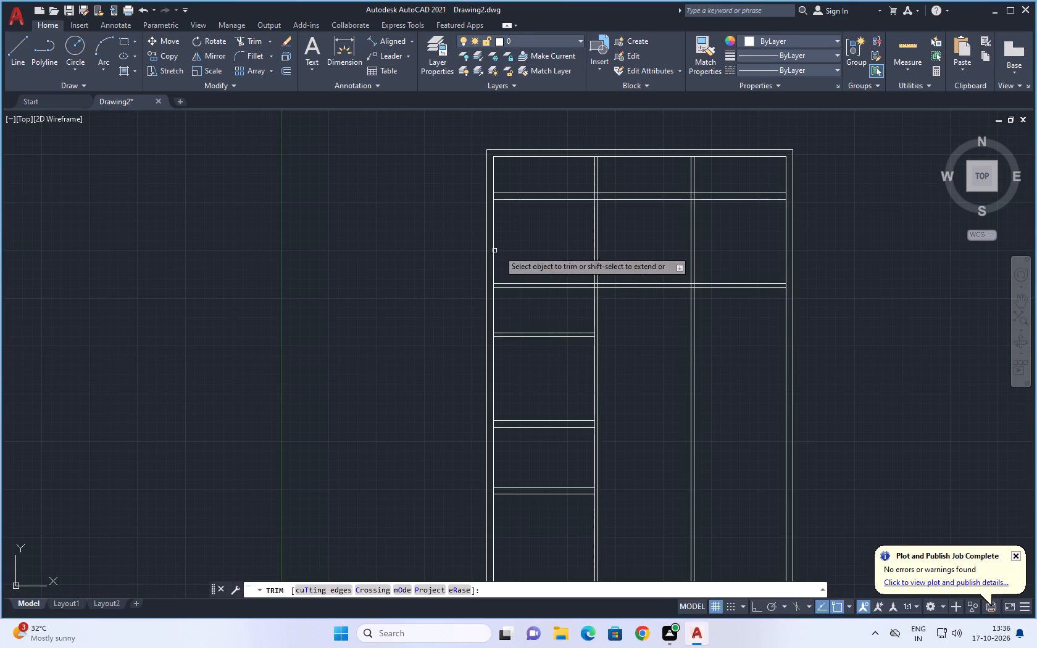
left_click_drag(635, 252, 643, 338)
left_click_drag(732, 255, 735, 307)
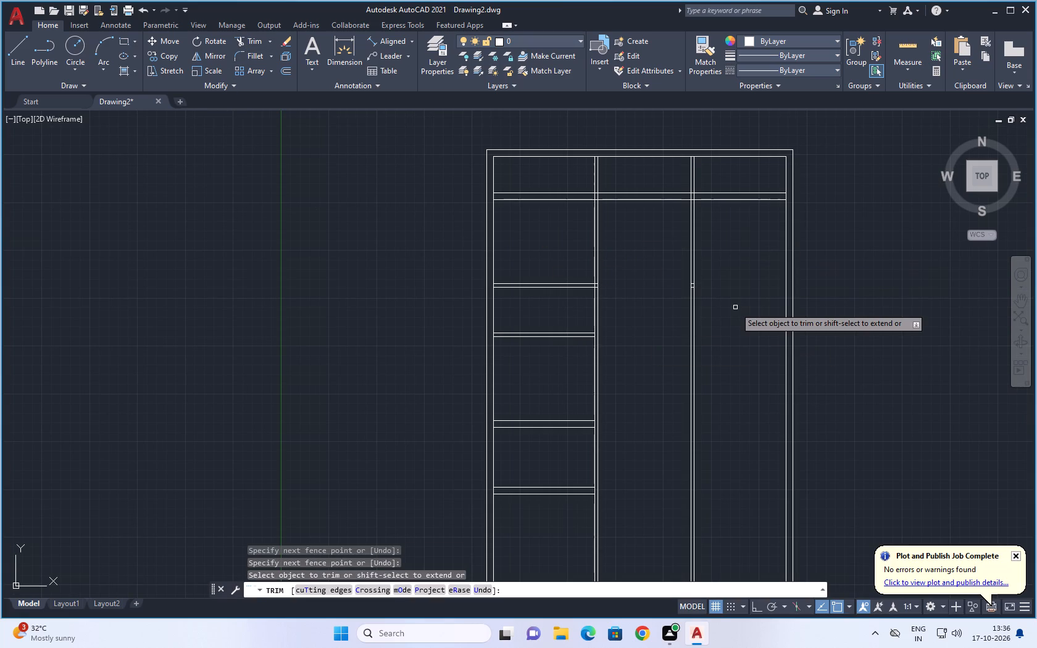
Trim the uppermost cross partition out of the eastern and western bays, keeping it in the middle bay, and end the Trim command.
left_click_drag(752, 175, 748, 228)
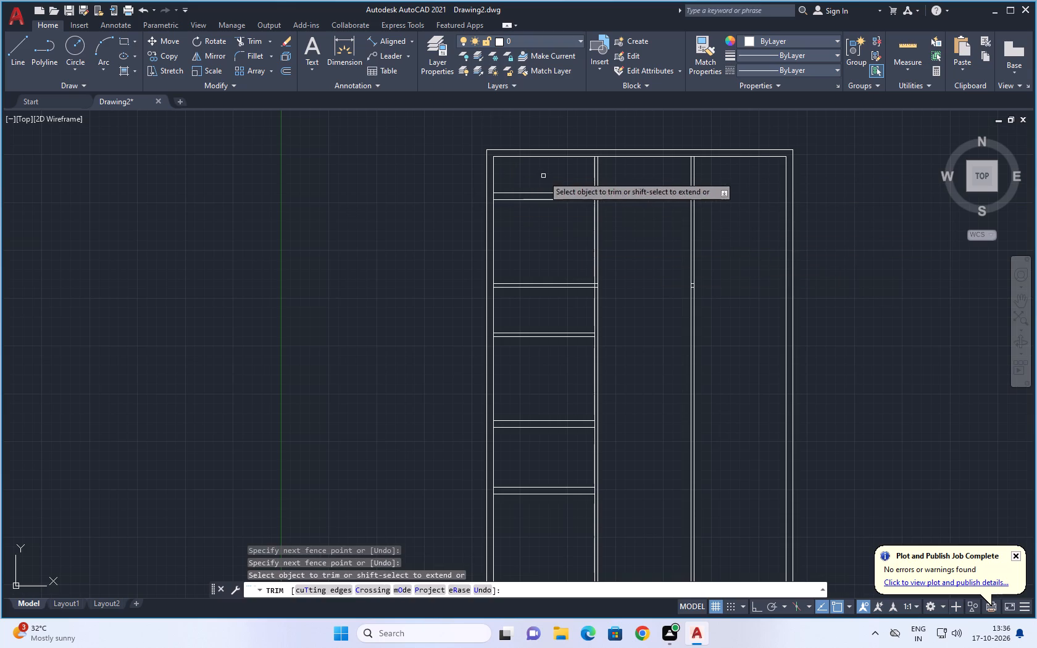
left_click_drag(543, 176, 552, 233)
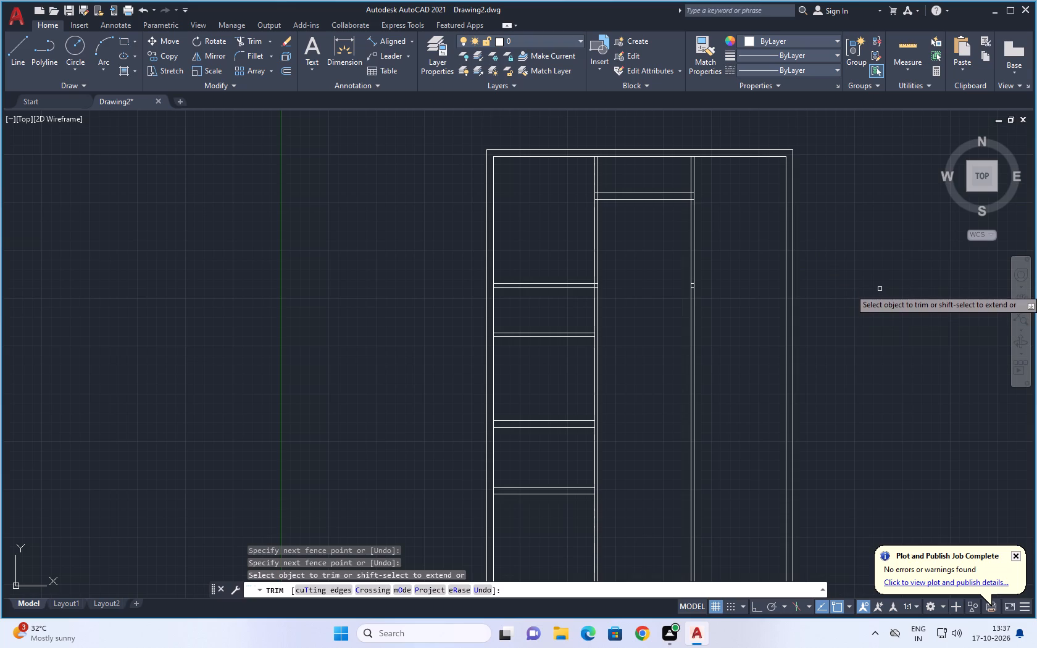
key("Escape")
key("Escape")
key("Escape")
key("Escape")
key("Escape")
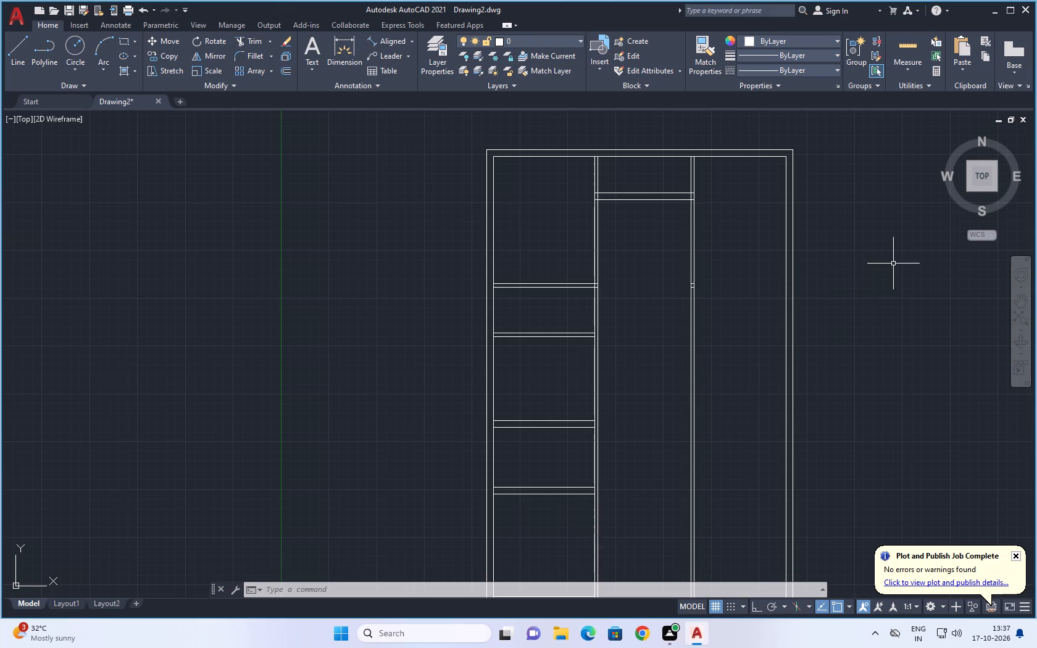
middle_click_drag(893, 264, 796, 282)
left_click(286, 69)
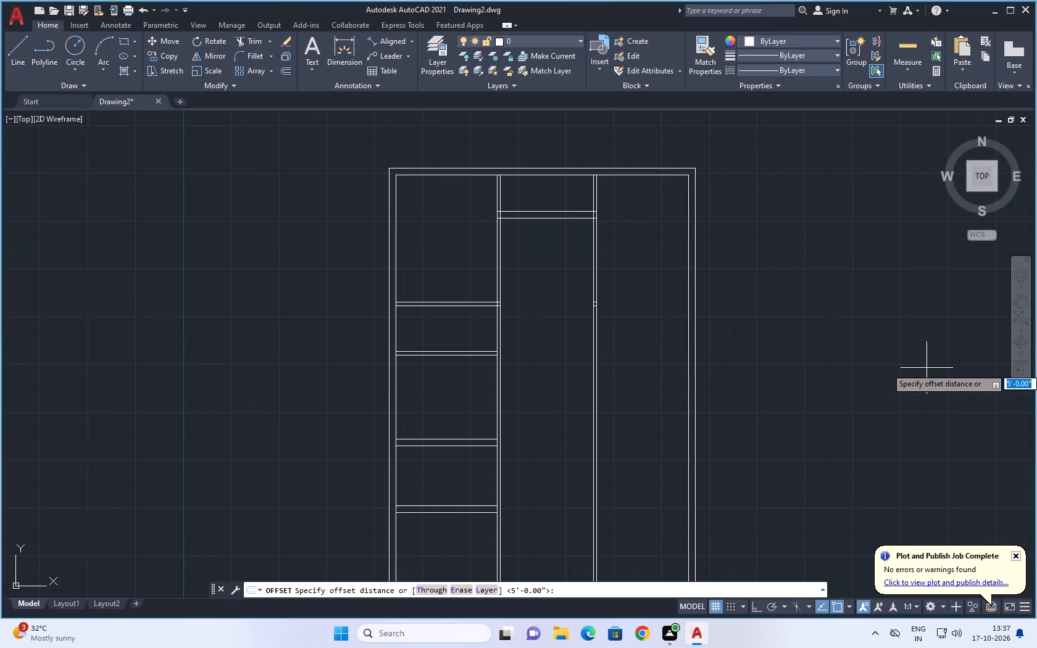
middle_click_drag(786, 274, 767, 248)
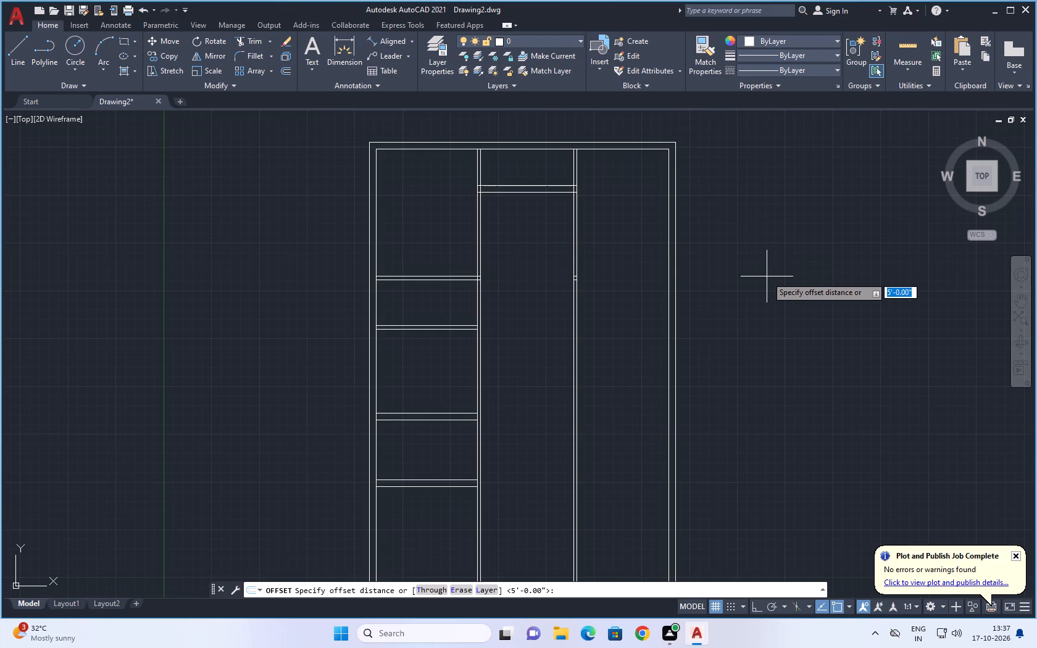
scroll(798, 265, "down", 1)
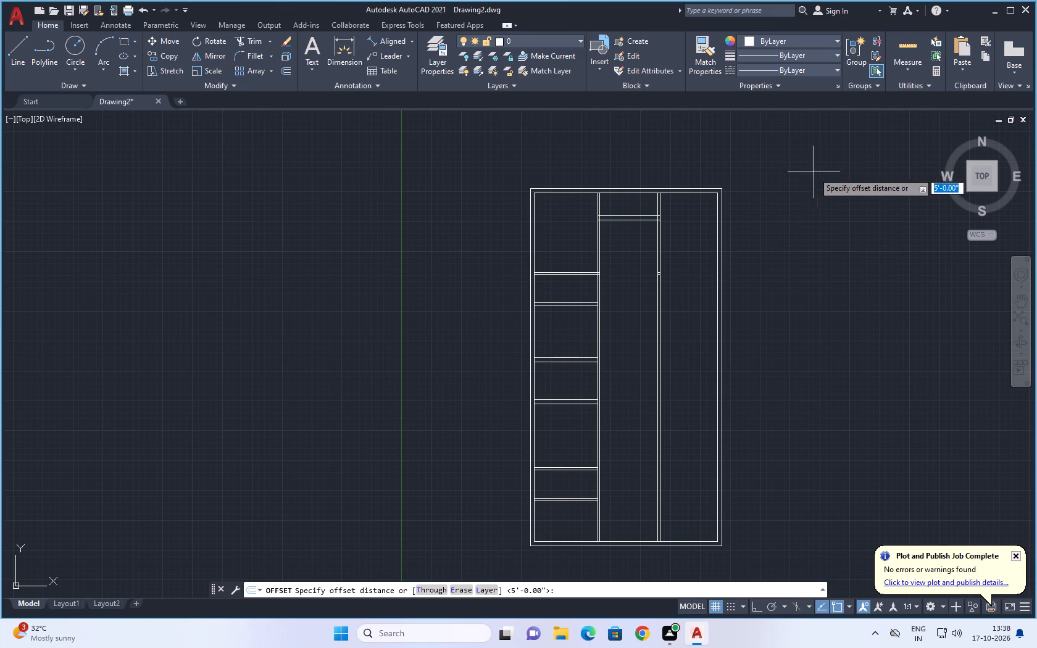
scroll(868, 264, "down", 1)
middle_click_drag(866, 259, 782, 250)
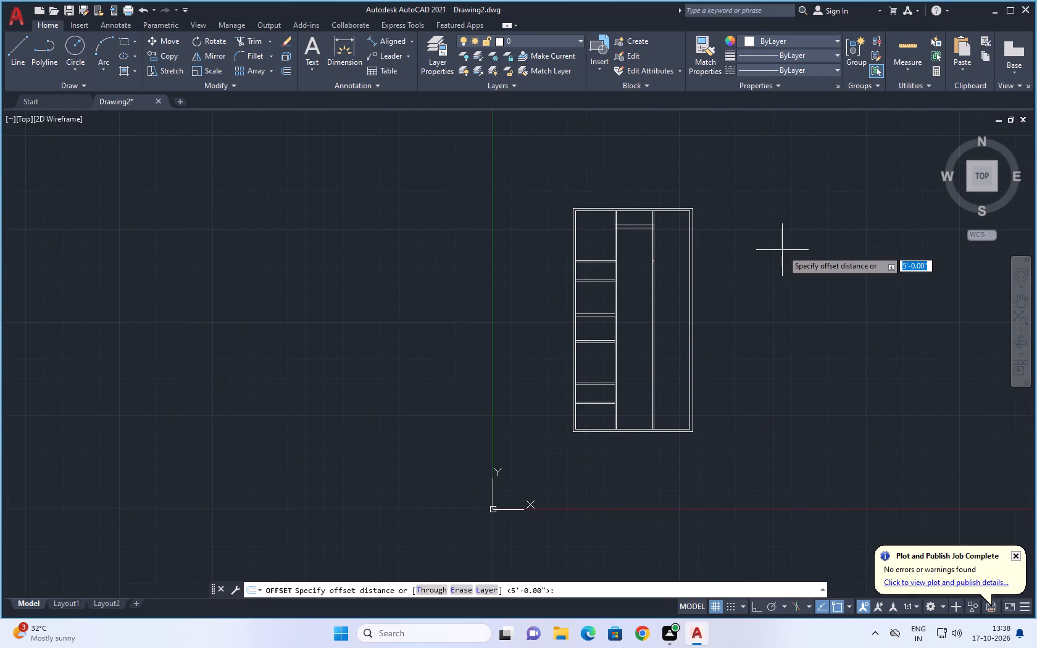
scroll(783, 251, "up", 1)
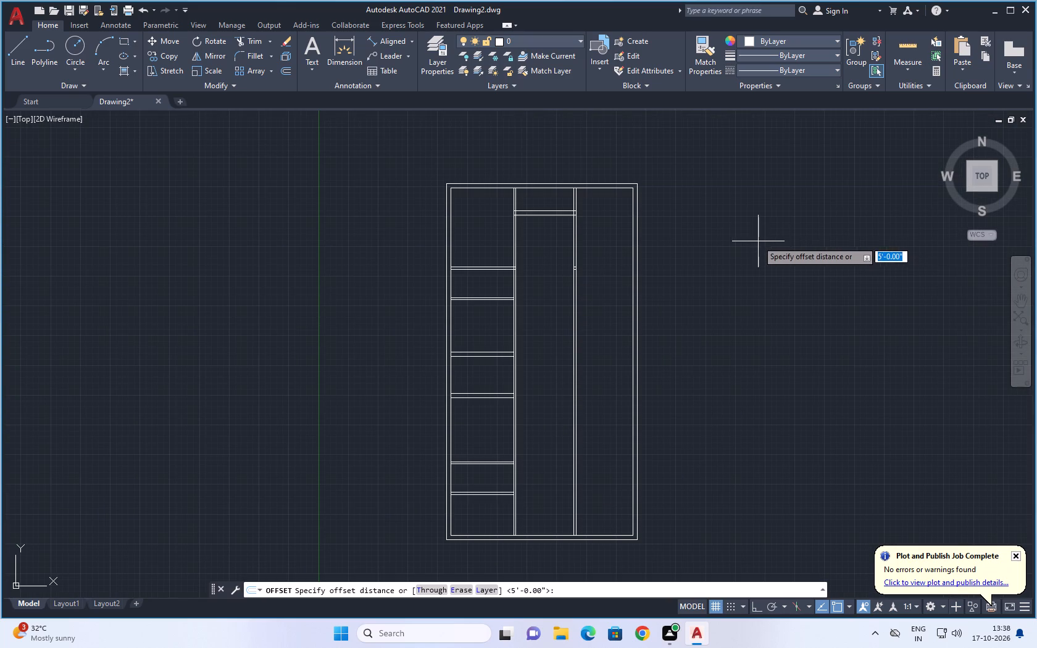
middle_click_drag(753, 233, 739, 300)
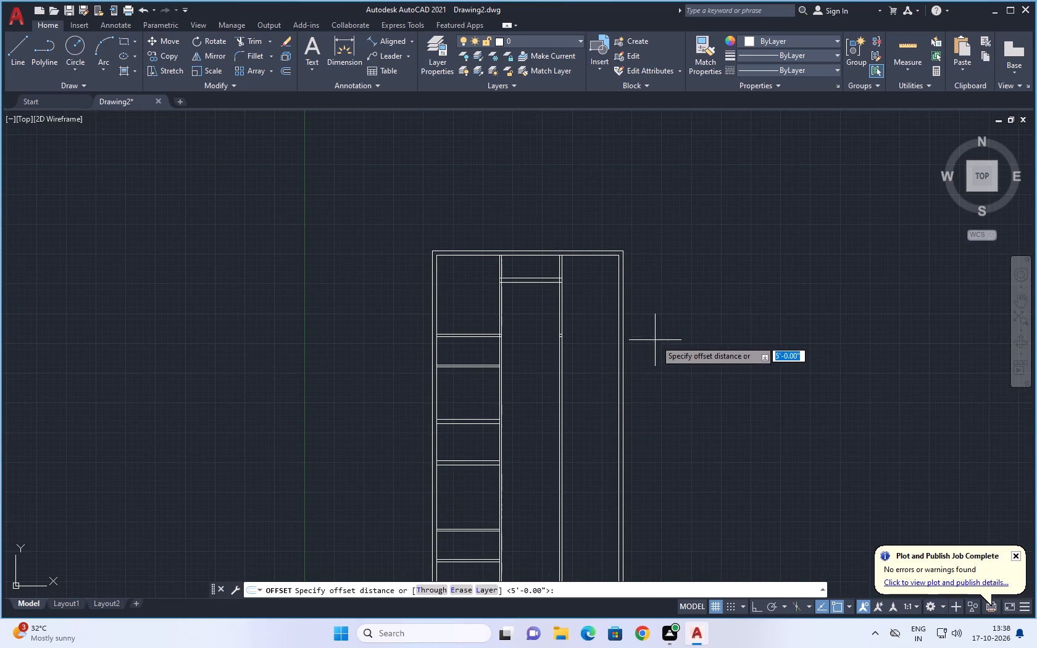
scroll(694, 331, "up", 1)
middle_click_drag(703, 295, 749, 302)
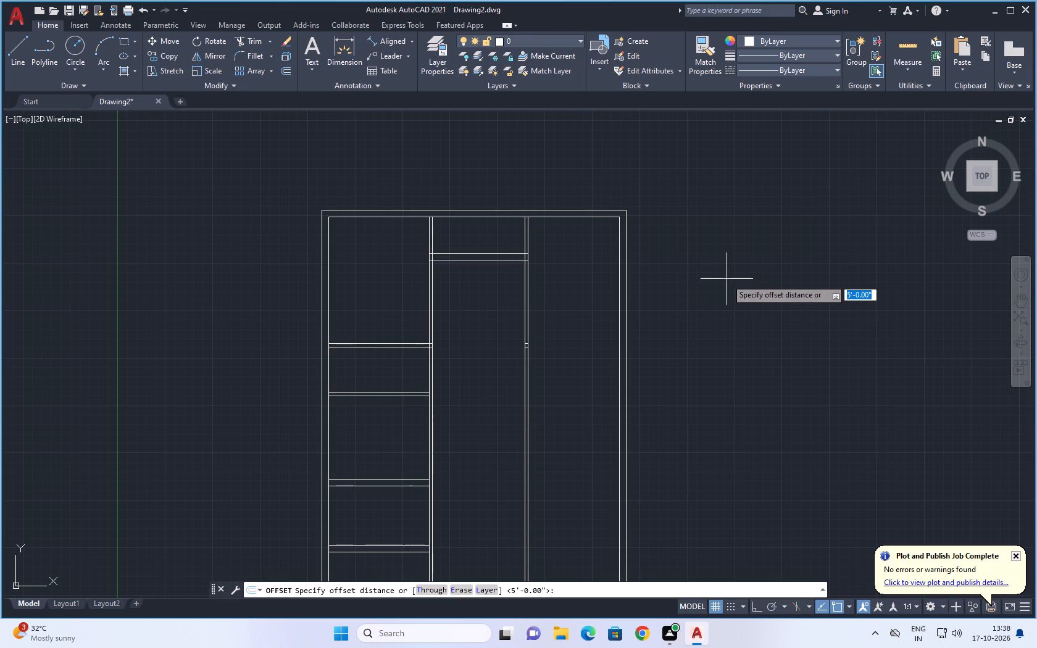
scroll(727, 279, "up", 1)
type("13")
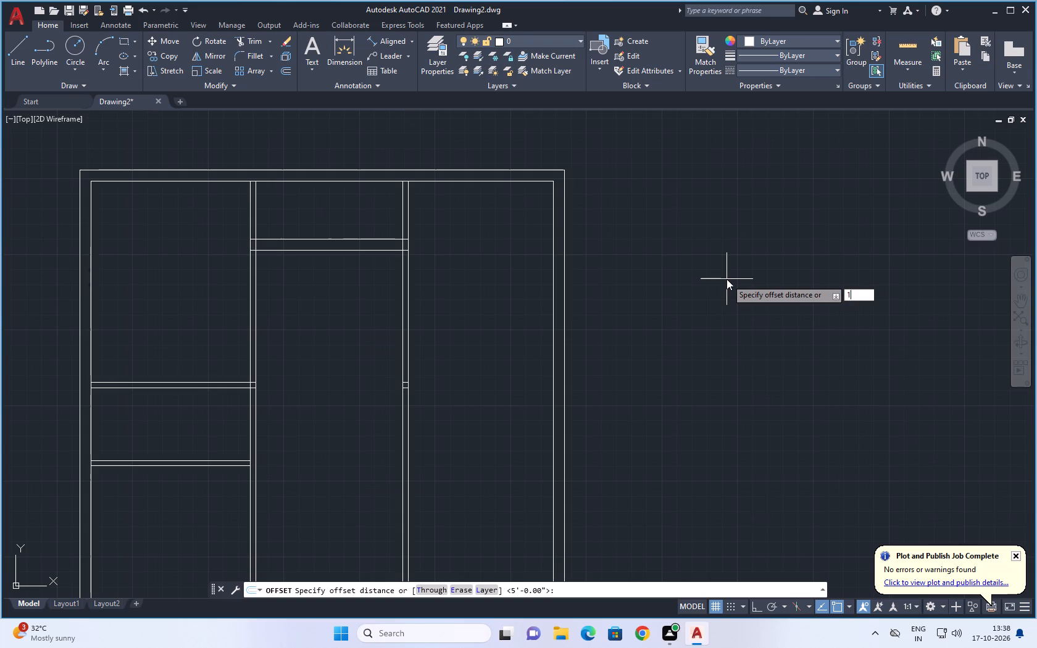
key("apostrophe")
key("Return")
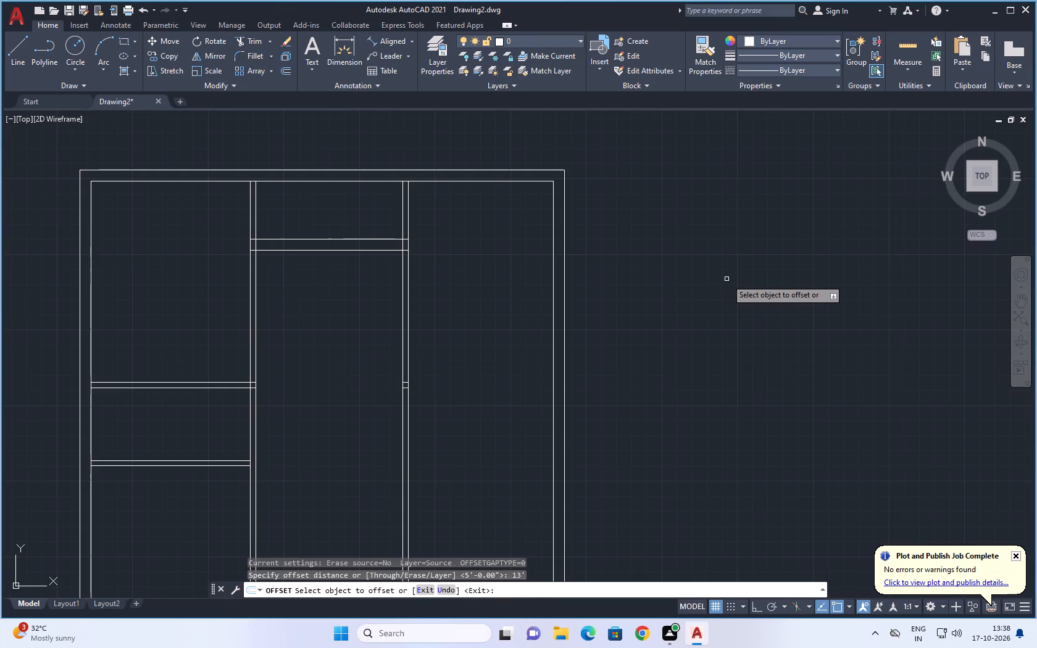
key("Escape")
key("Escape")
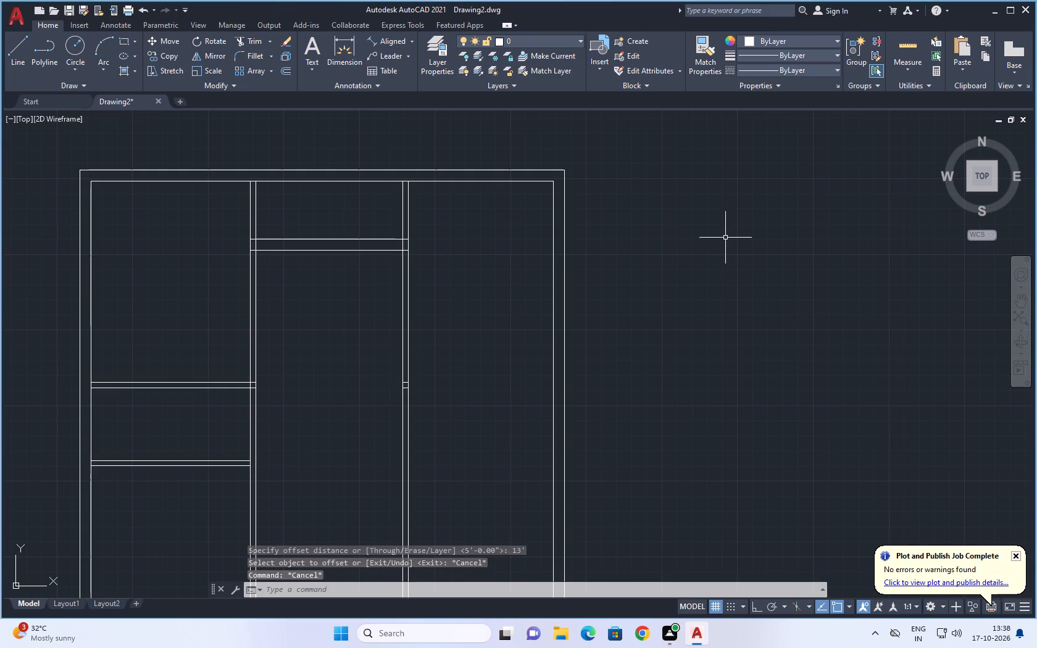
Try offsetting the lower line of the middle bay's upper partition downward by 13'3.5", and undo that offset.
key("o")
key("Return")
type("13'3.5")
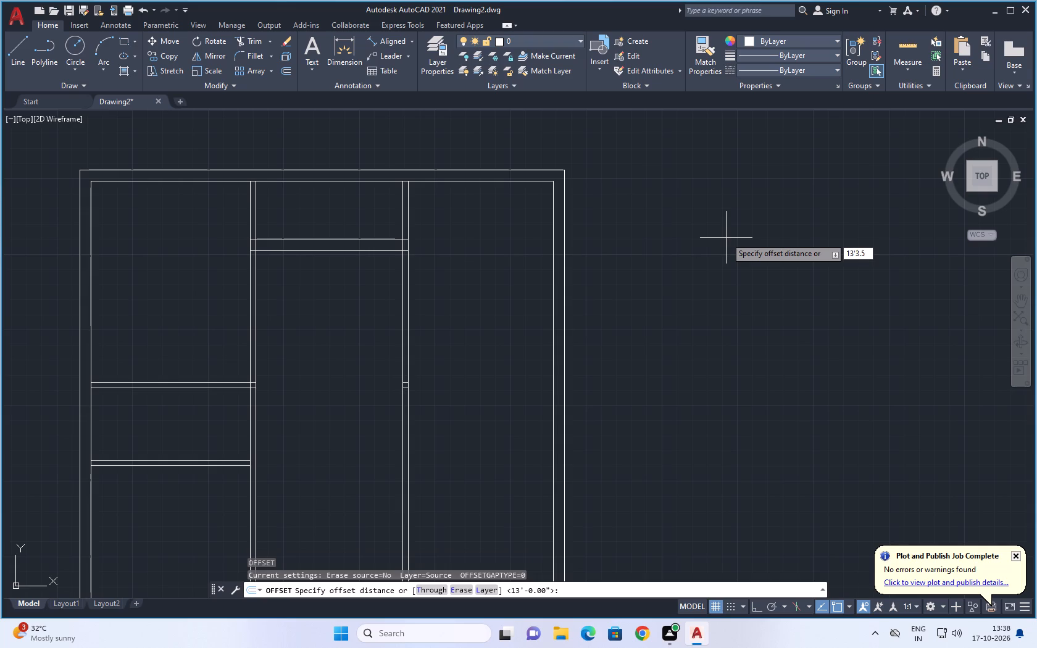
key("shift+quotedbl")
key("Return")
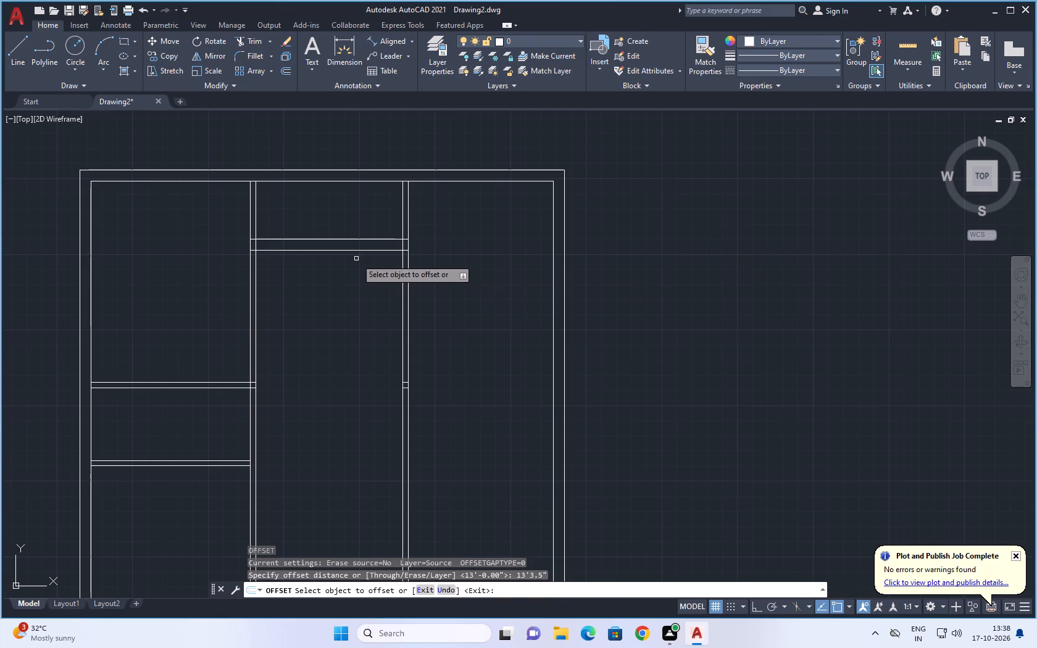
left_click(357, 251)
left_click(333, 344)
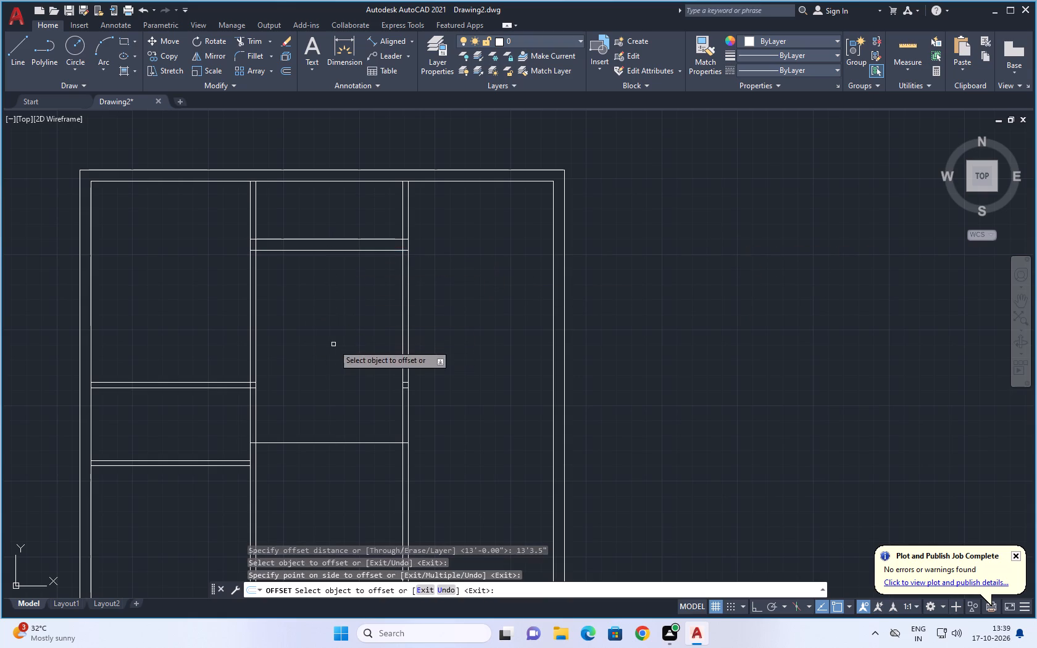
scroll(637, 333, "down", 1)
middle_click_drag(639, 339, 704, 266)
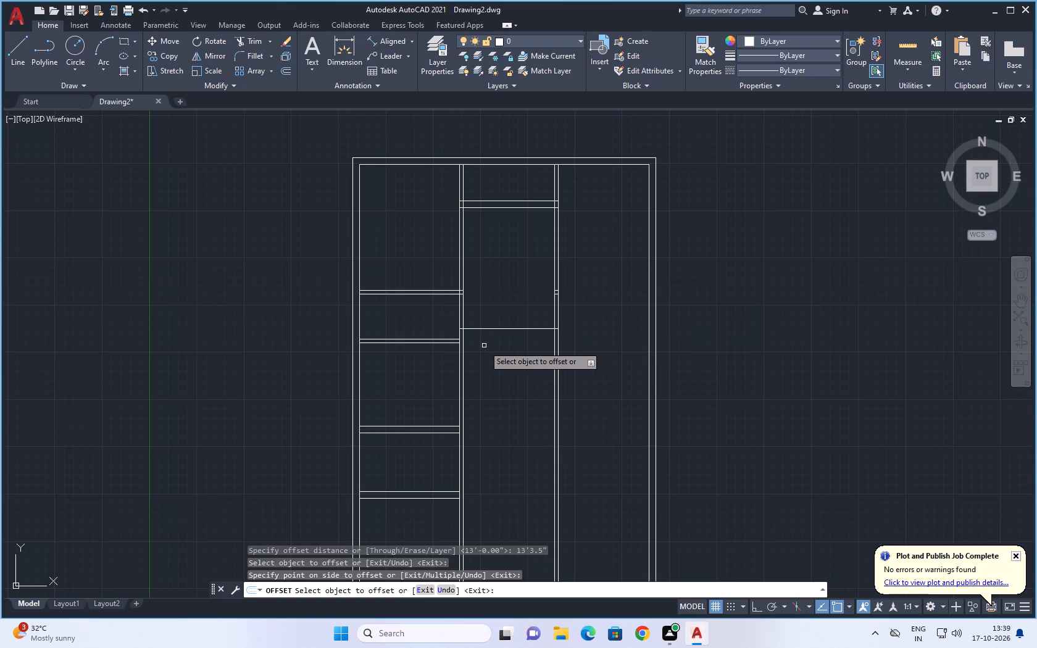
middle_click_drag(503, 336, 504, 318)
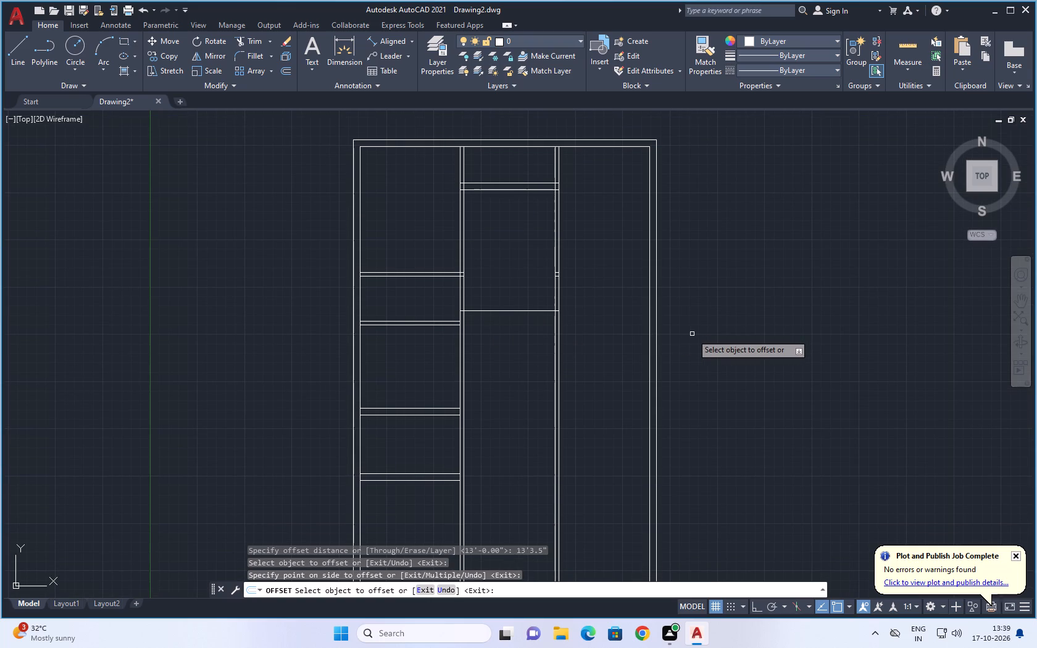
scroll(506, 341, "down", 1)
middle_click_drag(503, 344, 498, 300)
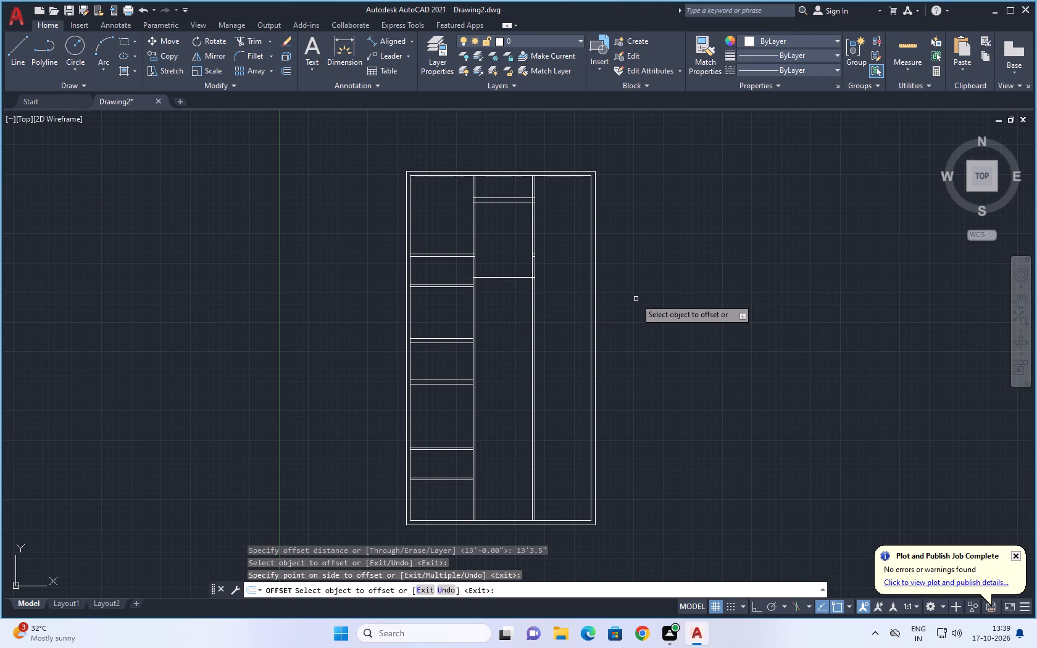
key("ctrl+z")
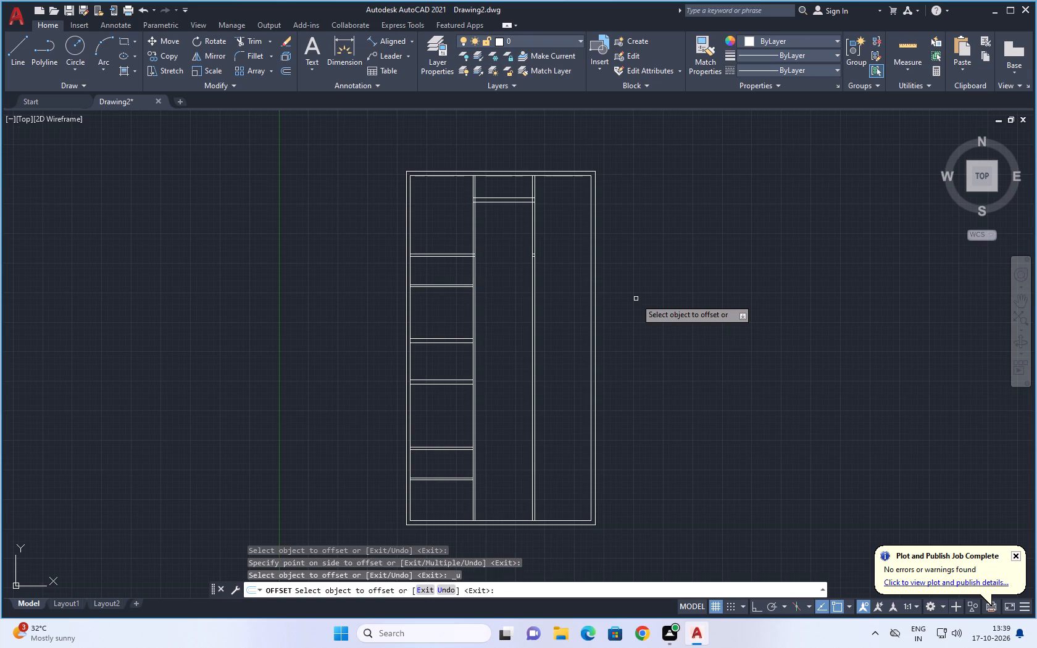
Add a middle-bay partition by offsetting the upper partition's lower line 9'1.5" downward, and offsetting the new line another 4.5" downward.
scroll(500, 209, "up", 1)
left_click(506, 198)
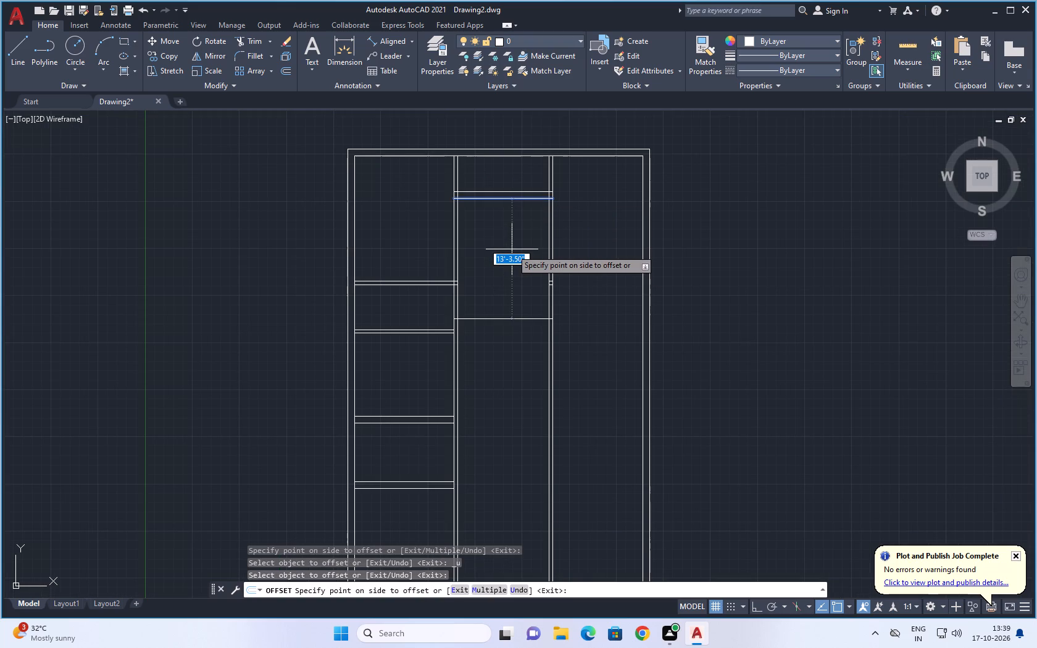
type("9'1.5\"")
key("Return")
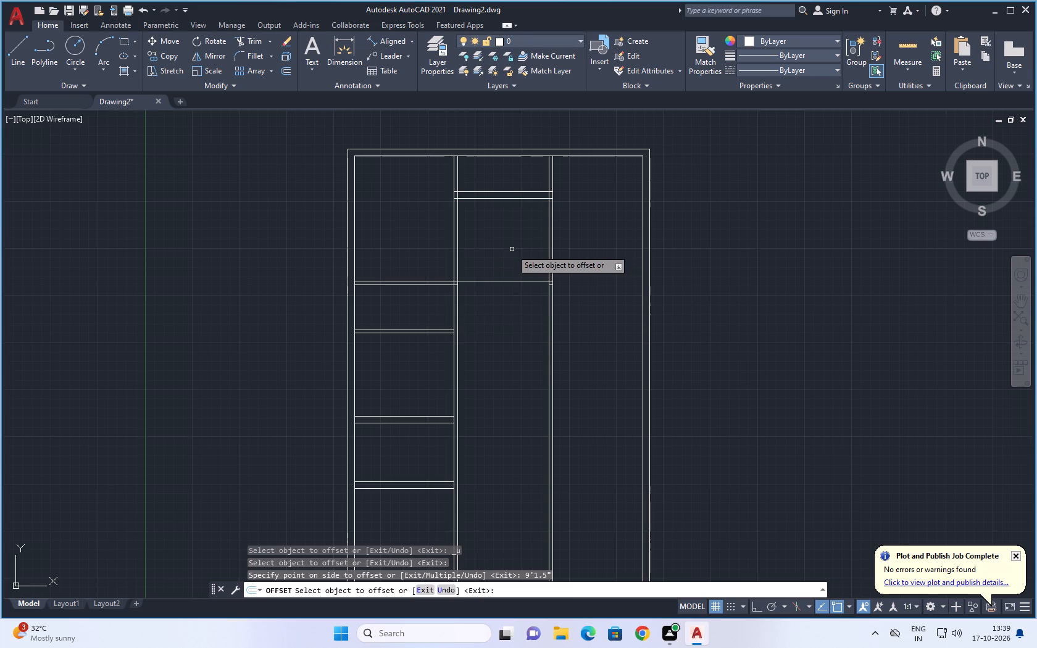
left_click(496, 281)
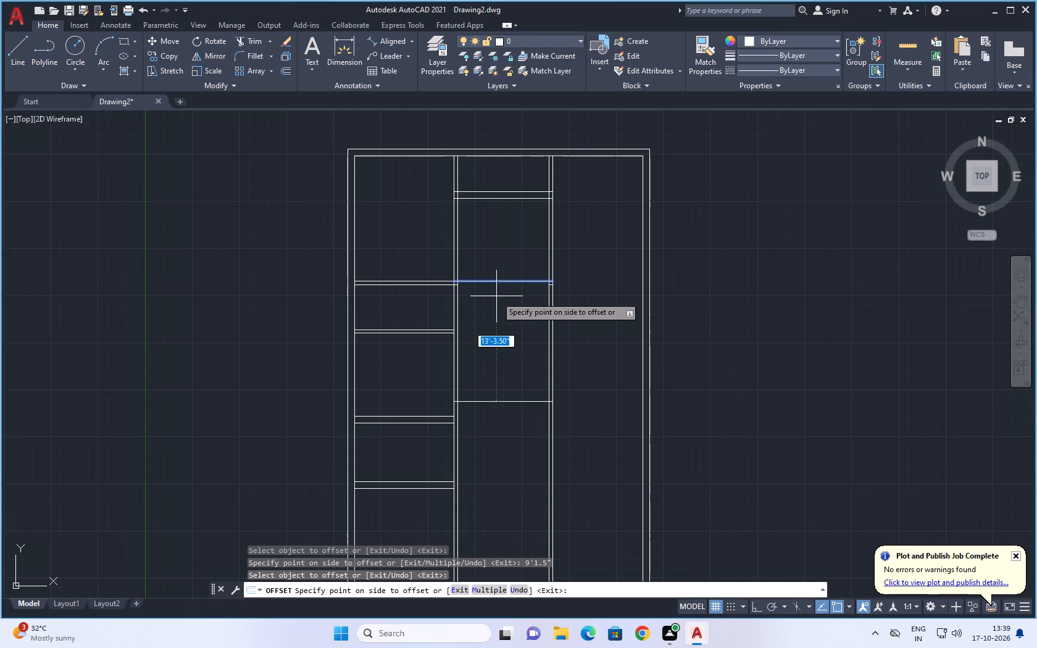
type("4.5\"")
key("Return")
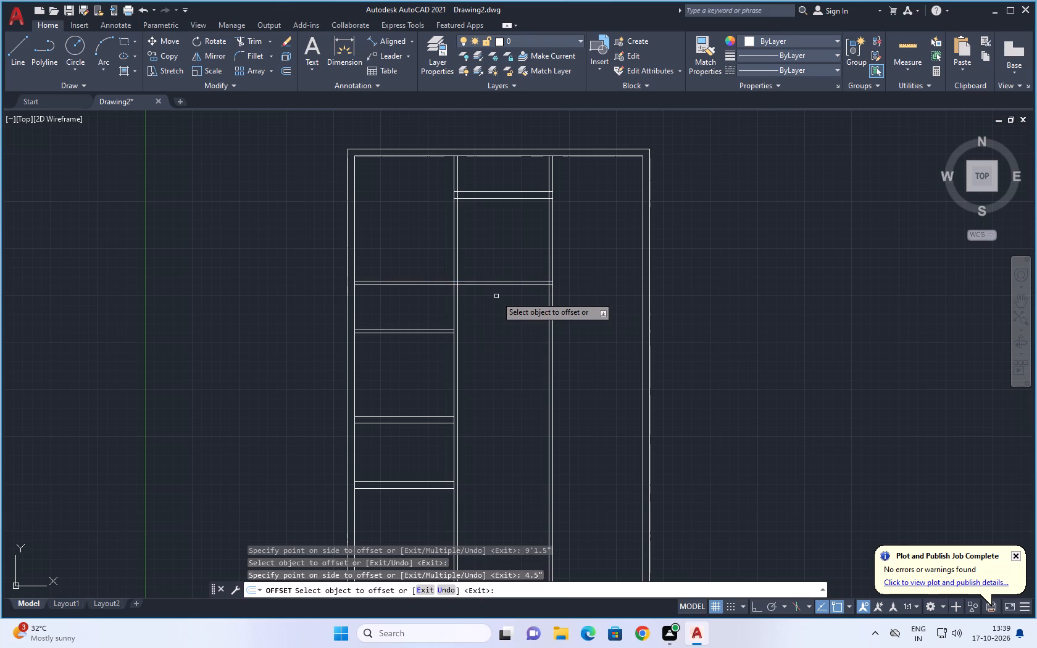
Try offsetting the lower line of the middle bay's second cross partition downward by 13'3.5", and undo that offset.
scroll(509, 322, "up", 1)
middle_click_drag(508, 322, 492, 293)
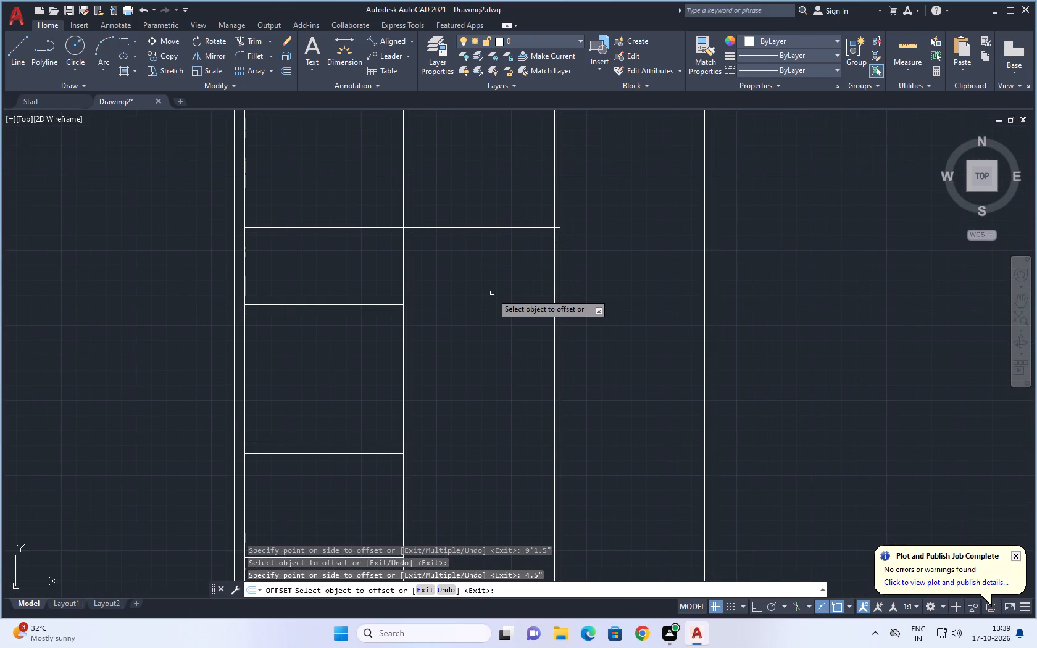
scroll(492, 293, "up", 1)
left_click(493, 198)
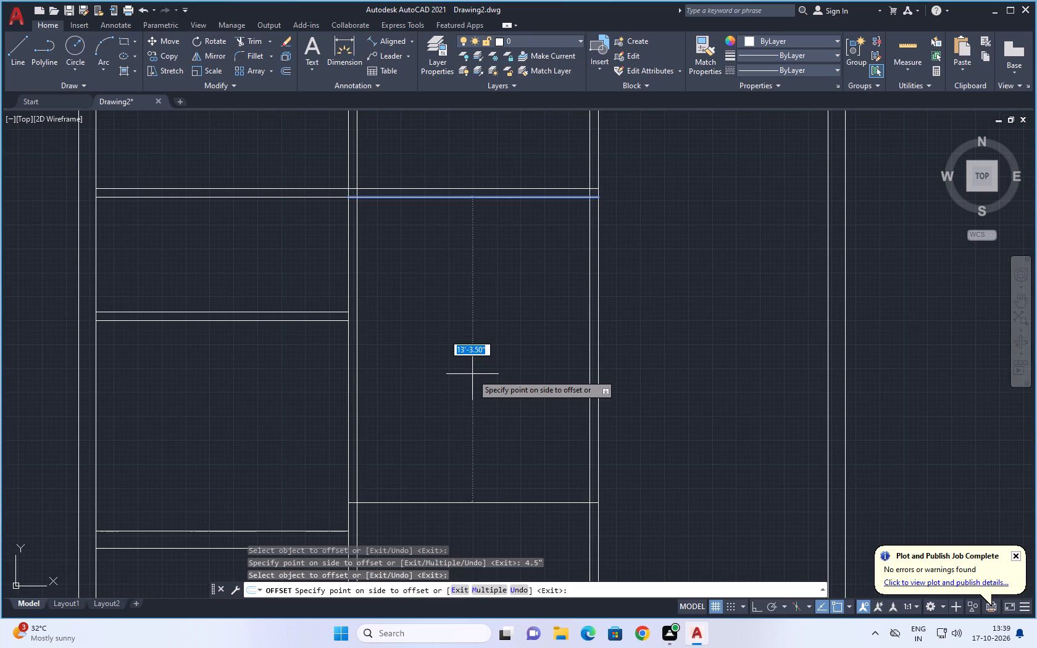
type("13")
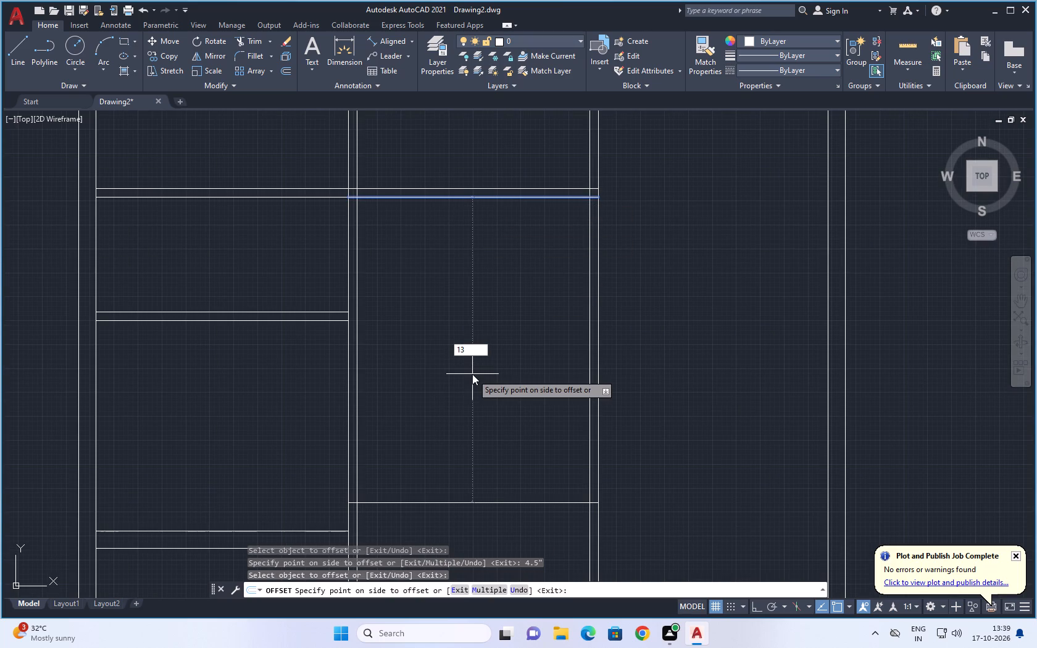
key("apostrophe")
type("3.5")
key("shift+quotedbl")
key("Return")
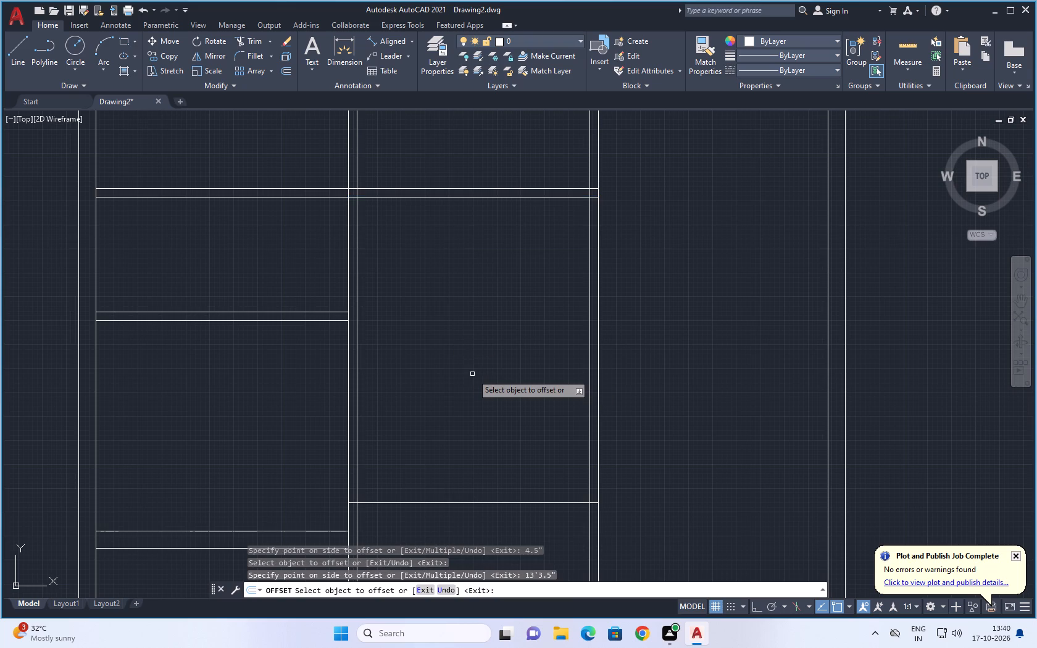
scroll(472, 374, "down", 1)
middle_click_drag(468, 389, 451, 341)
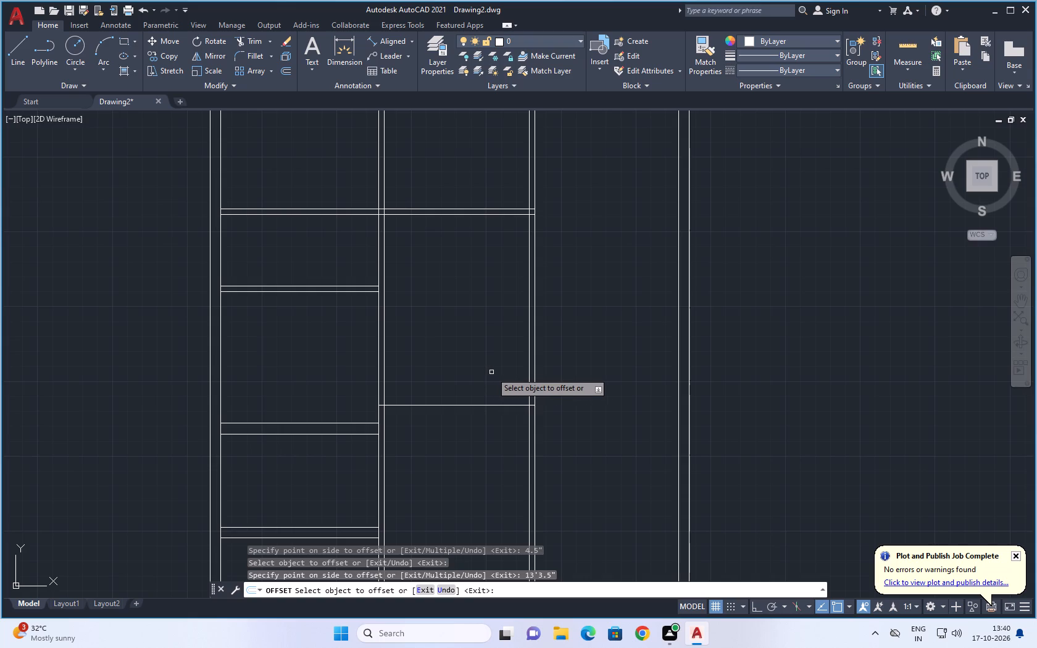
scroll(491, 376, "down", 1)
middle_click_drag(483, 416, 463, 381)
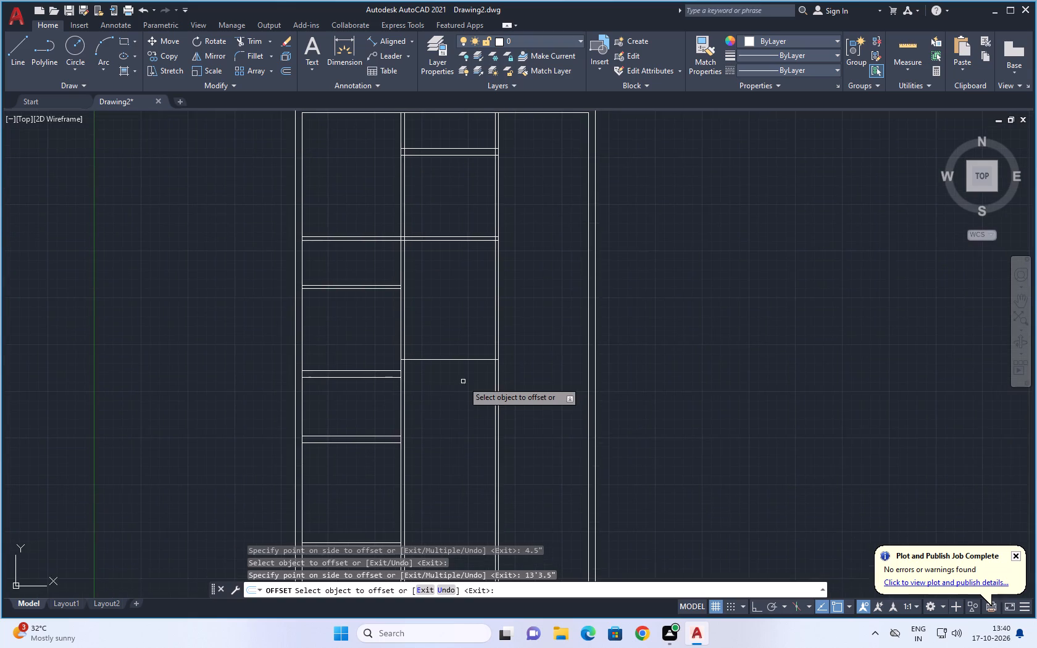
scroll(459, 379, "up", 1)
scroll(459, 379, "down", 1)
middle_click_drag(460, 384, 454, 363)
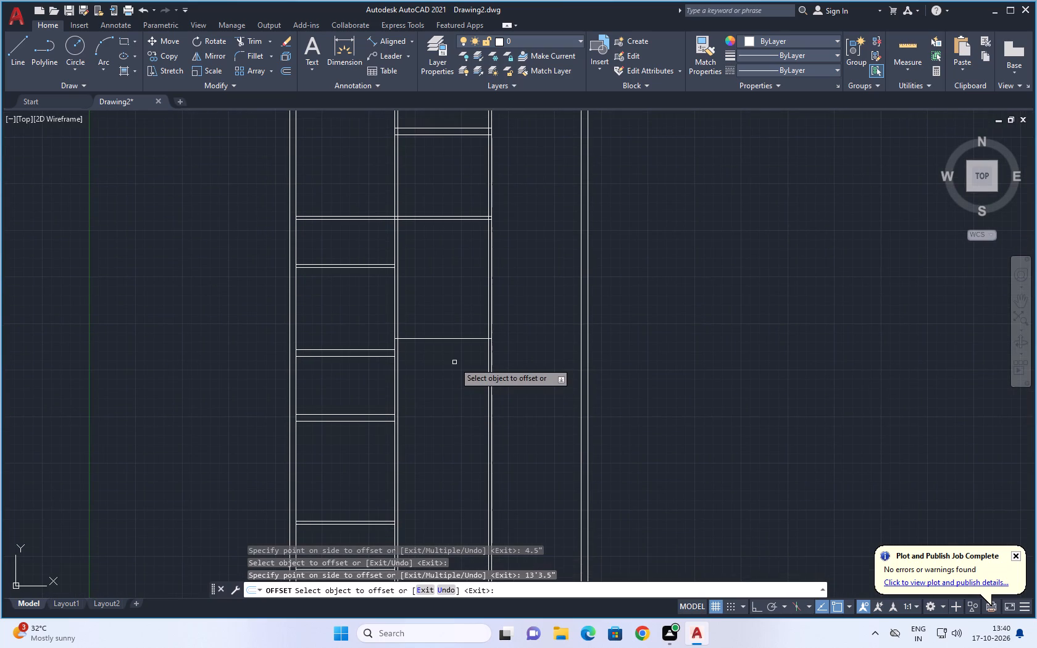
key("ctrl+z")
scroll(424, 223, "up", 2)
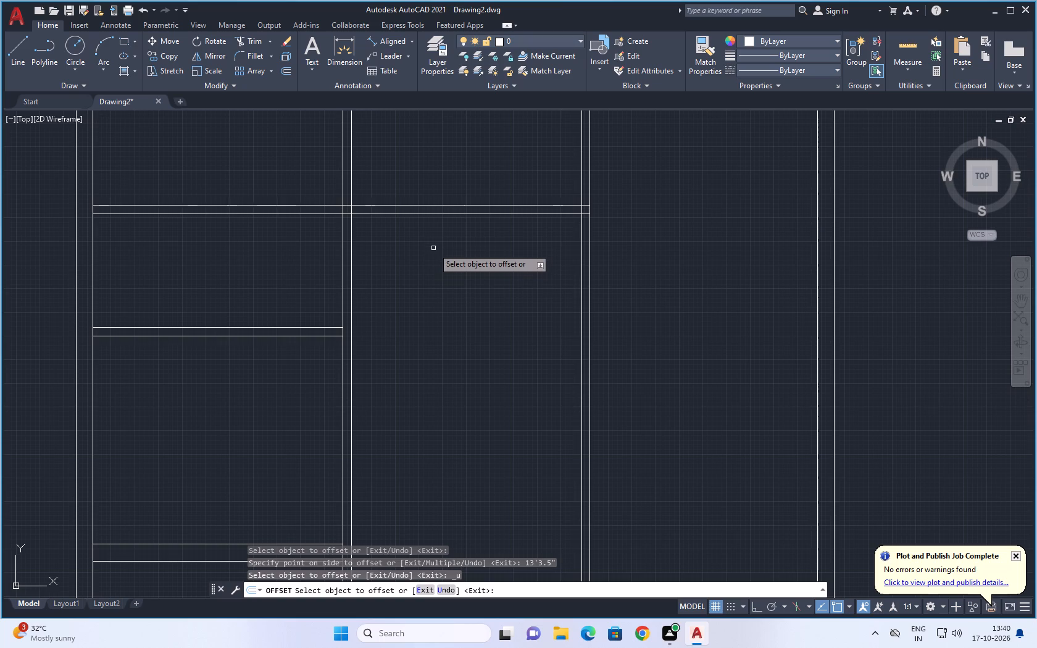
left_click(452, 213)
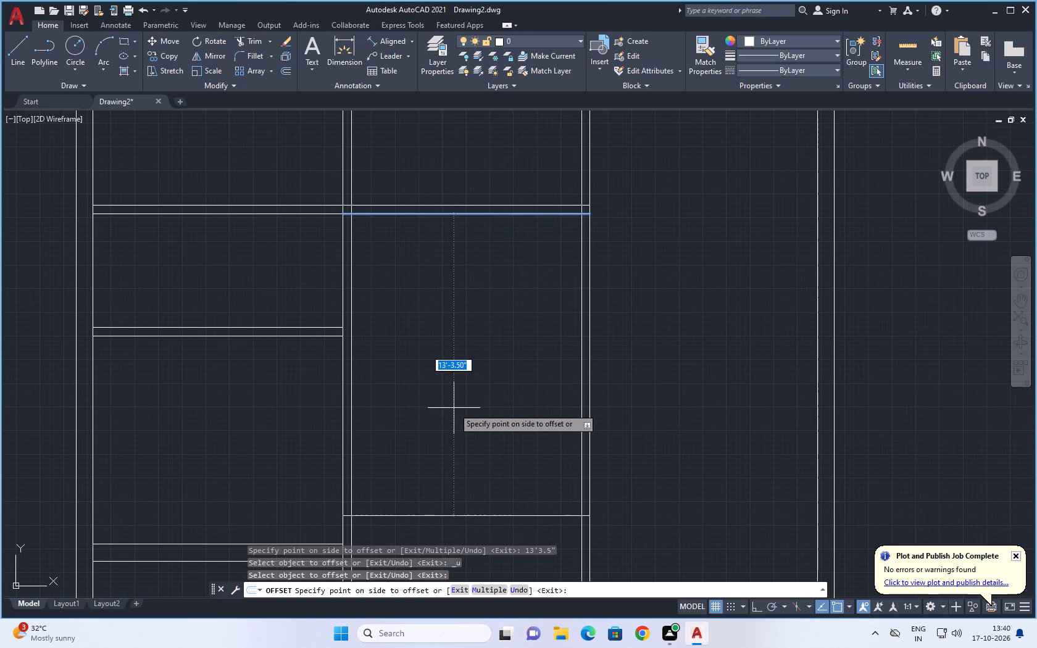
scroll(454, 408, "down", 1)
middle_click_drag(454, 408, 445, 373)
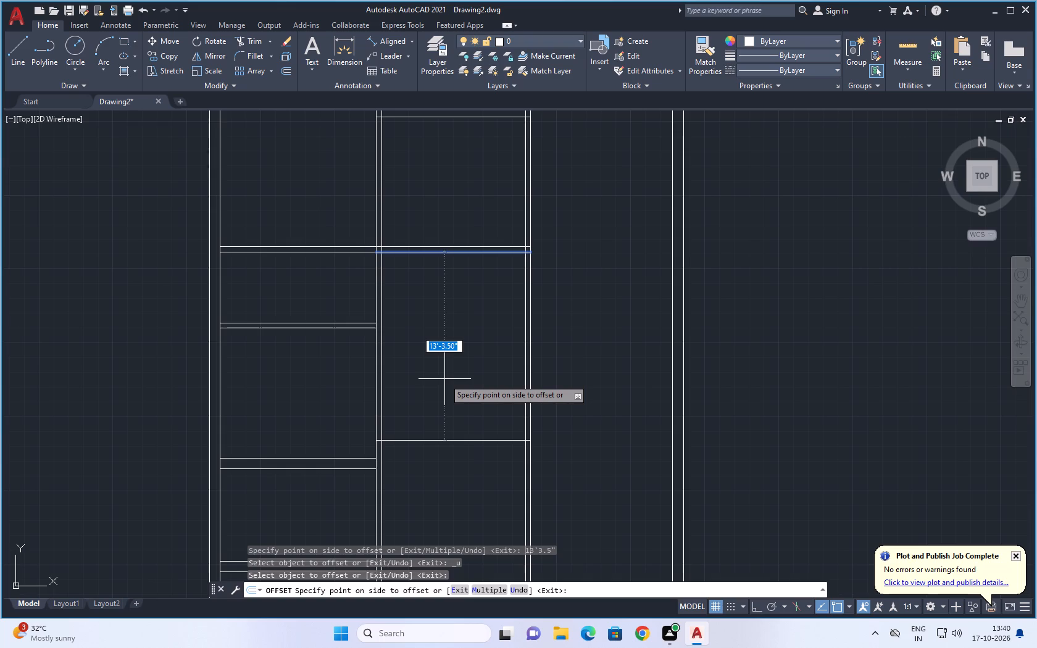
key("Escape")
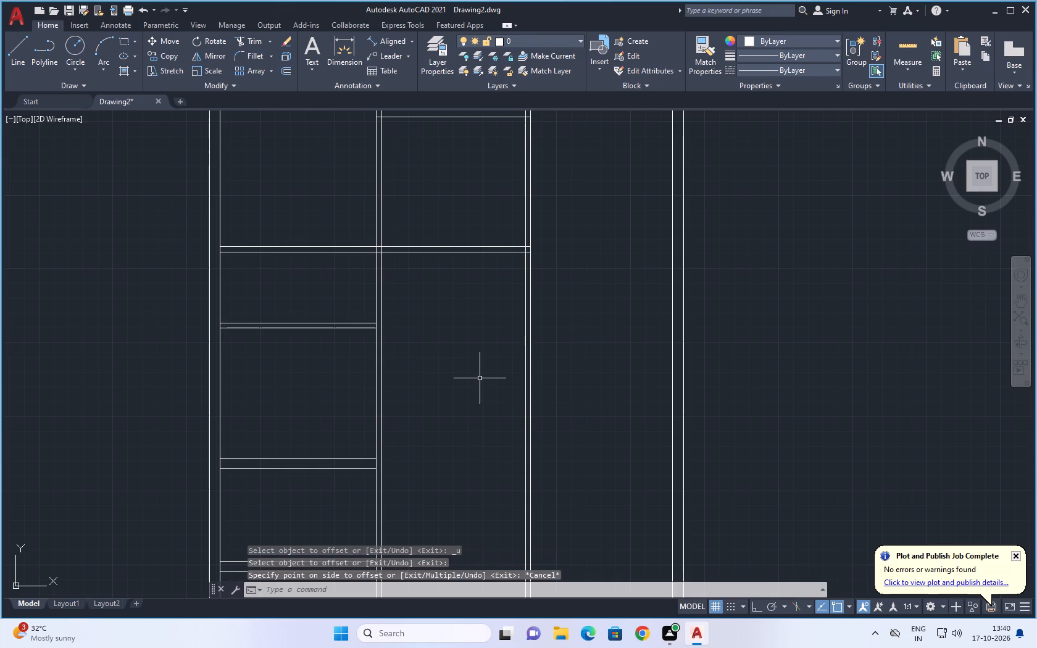
Extend the western bay's third and fourth cross partitions from the upper wall across the middle bay to its eastern partition, and end Extend.
scroll(567, 382, "down", 1)
middle_click_drag(577, 389, 565, 370)
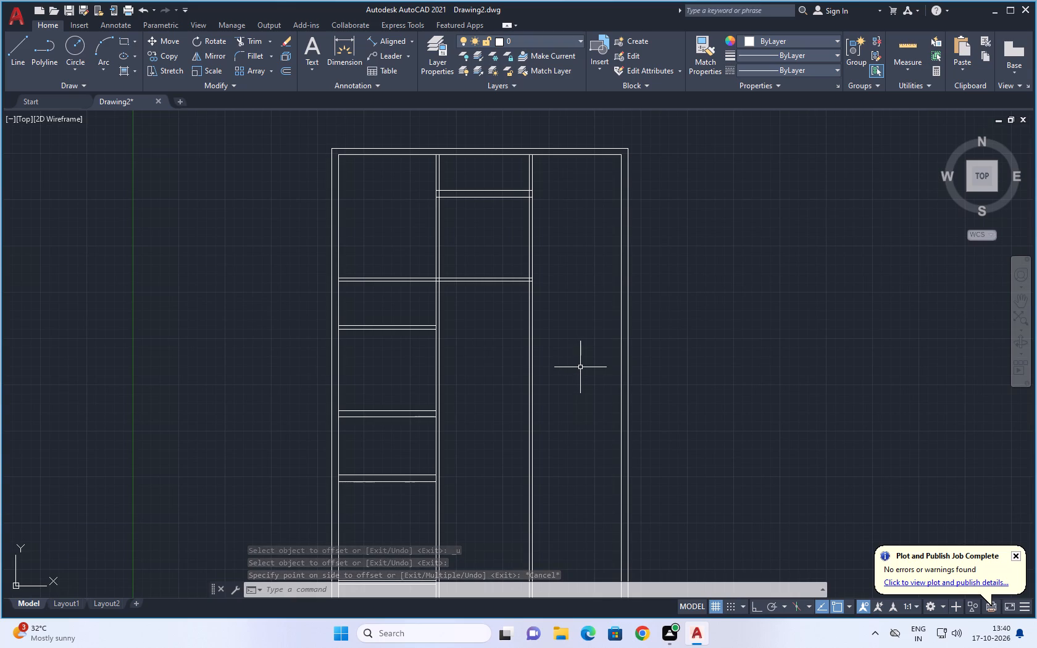
scroll(584, 371, "down", 1)
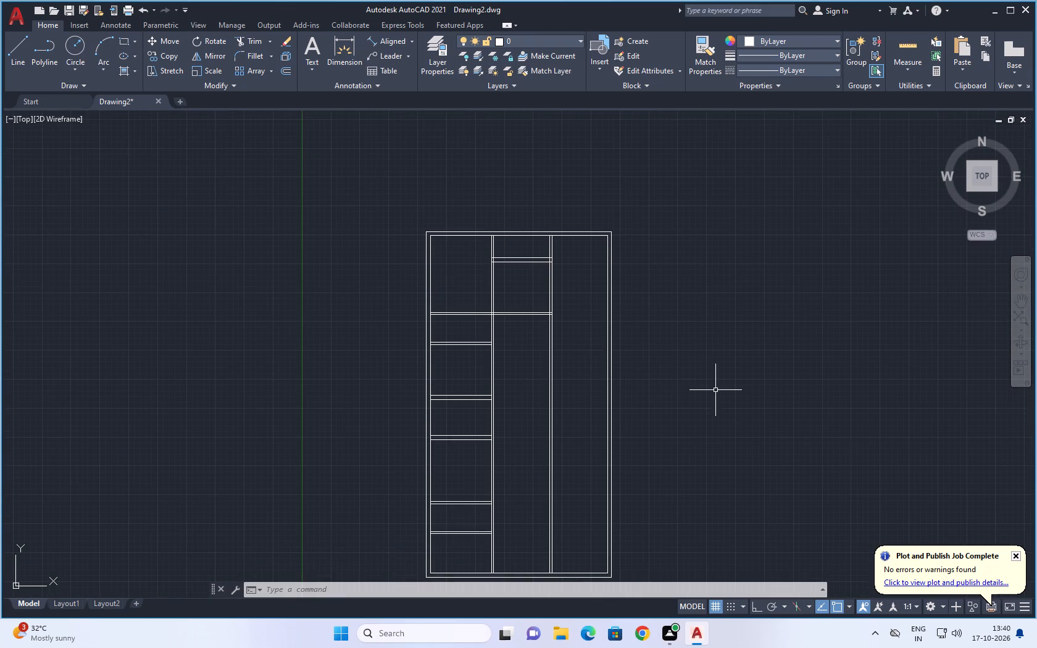
middle_click_drag(703, 379, 689, 363)
middle_click(643, 358)
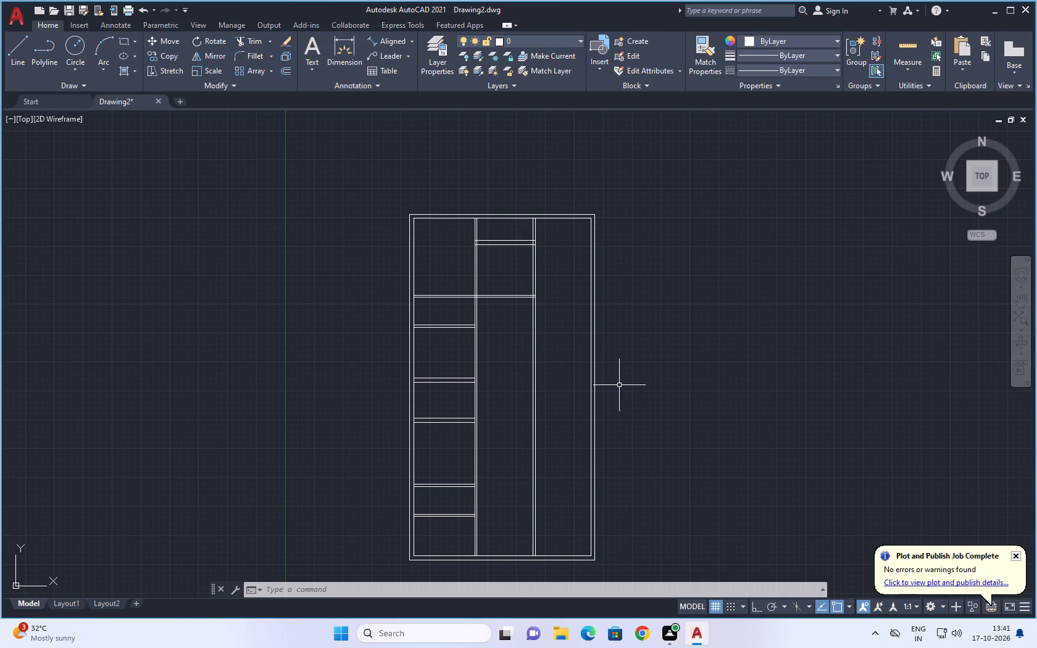
key("Escape")
type("EX")
key("space")
left_click_drag(465, 362, 472, 405)
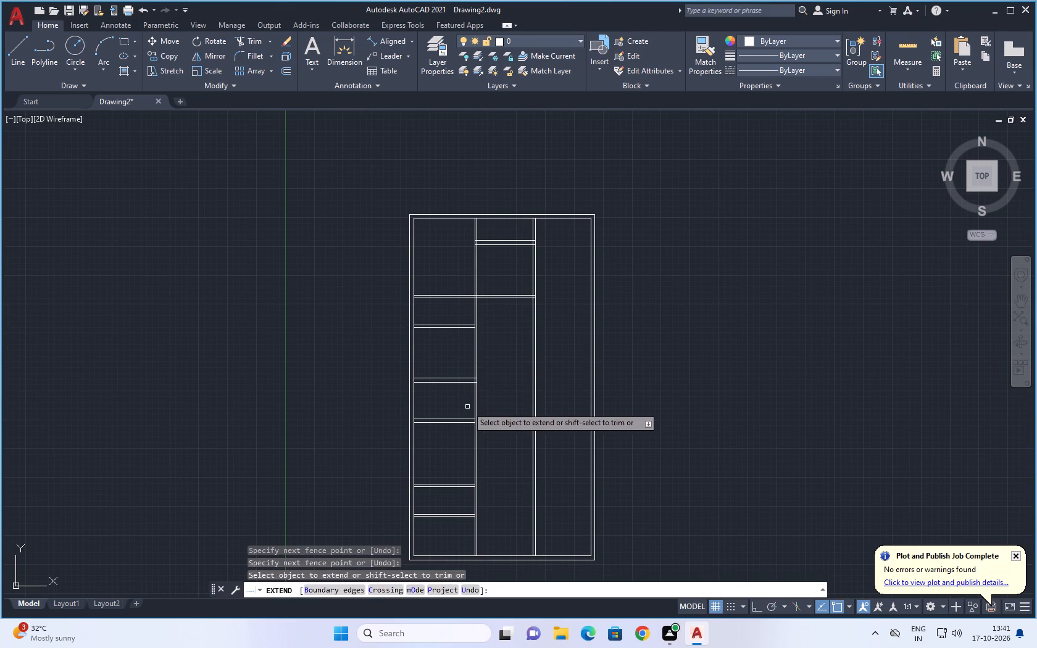
left_click_drag(465, 406, 467, 443)
left_click_drag(462, 368, 465, 391)
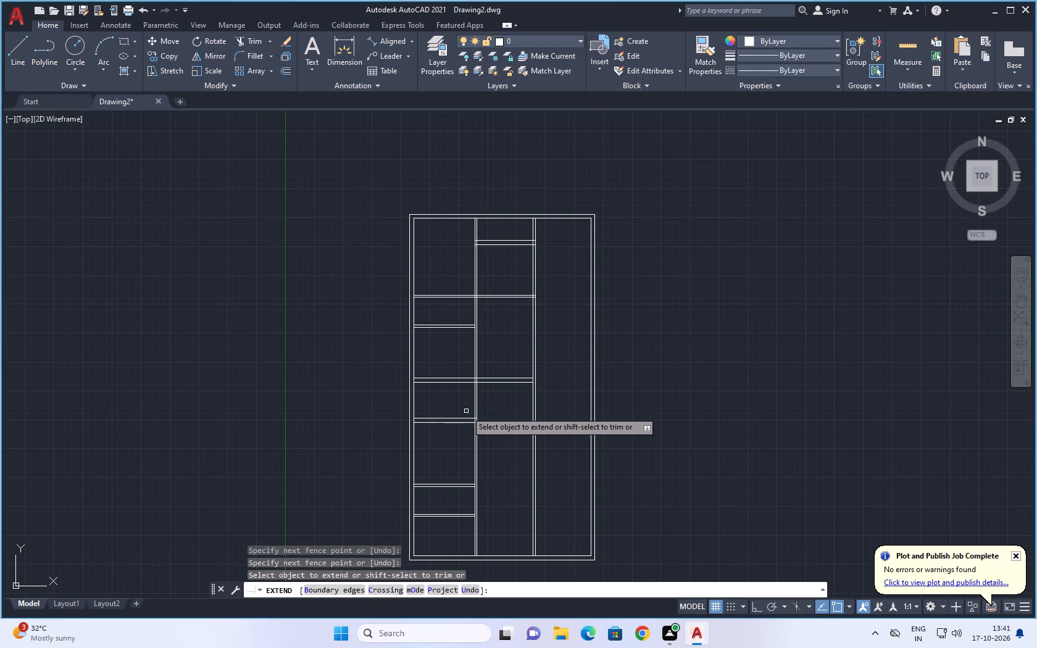
left_click_drag(466, 406, 469, 434)
middle_click_drag(635, 409, 635, 387)
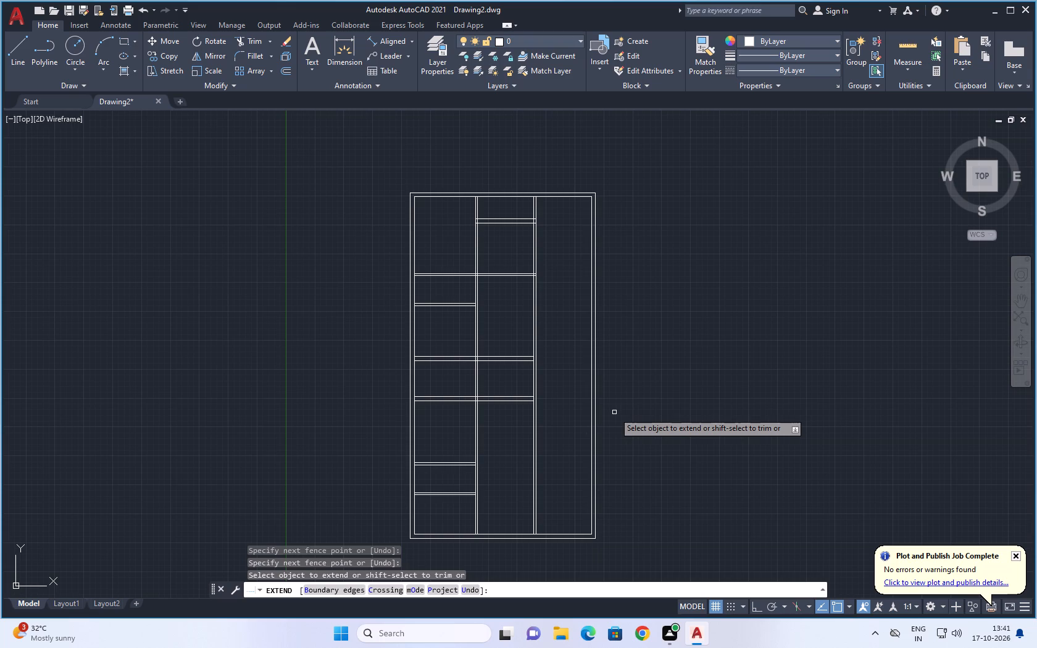
middle_click_drag(652, 504, 659, 448)
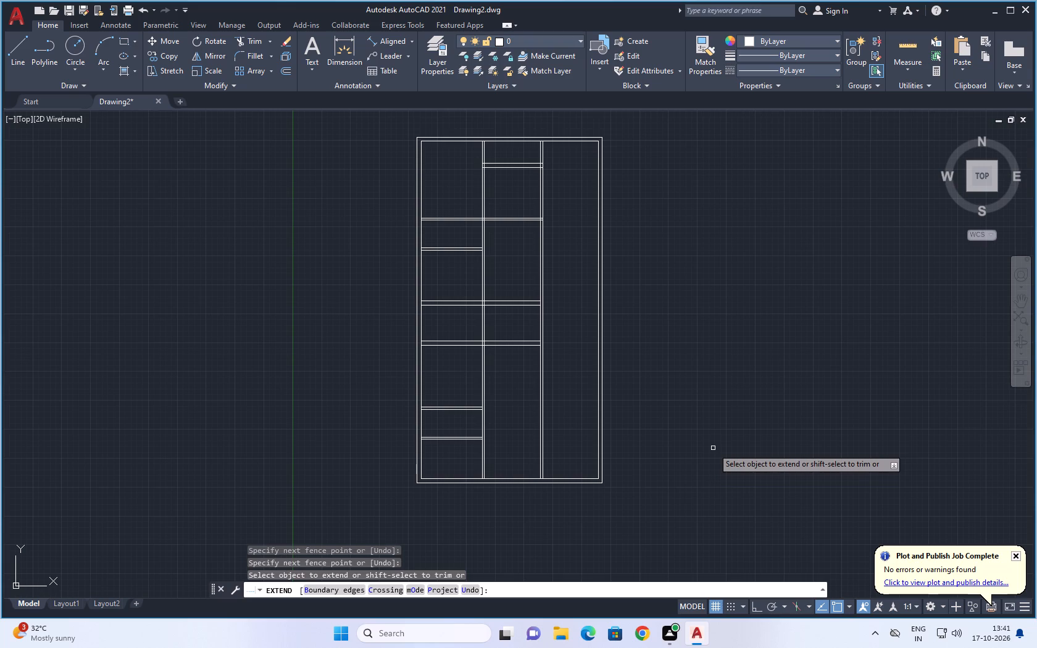
key("Escape")
key("Escape")
key("Escape")
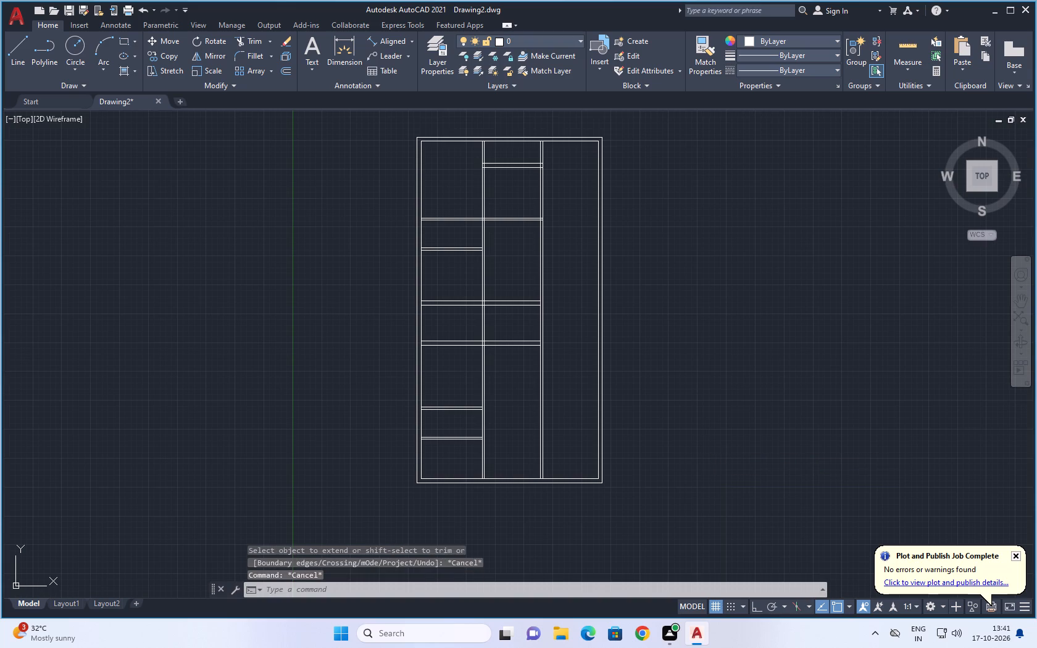
key("Escape")
Break the lower wall's inner line at the middle bay's two corners, where it meets the western and eastern long partitions.
middle_click_drag(523, 509, 522, 516)
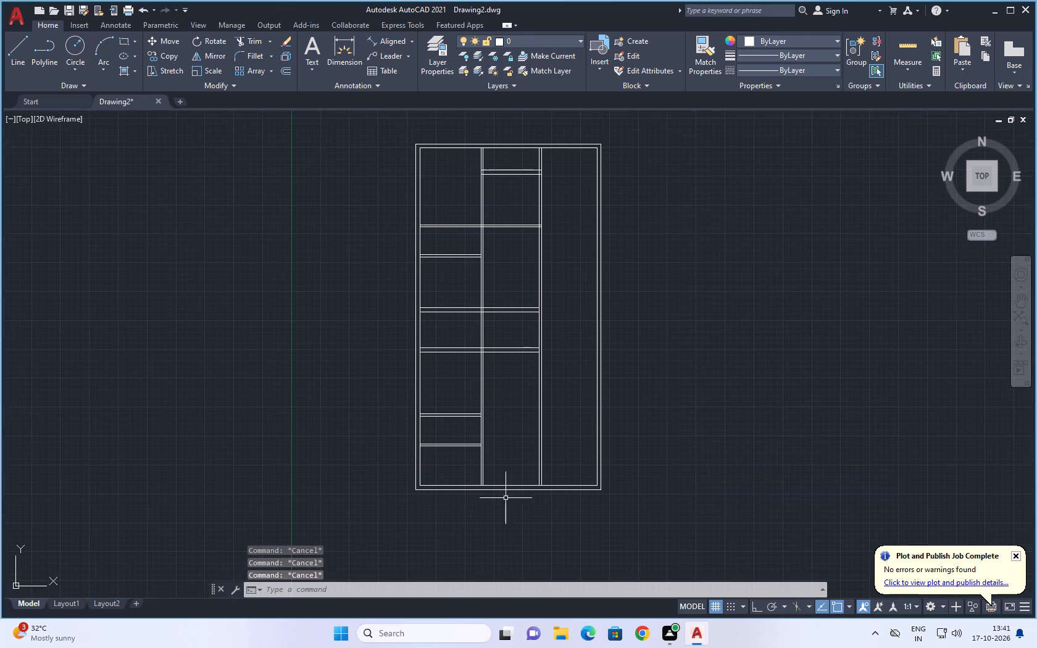
scroll(505, 494, "up", 2)
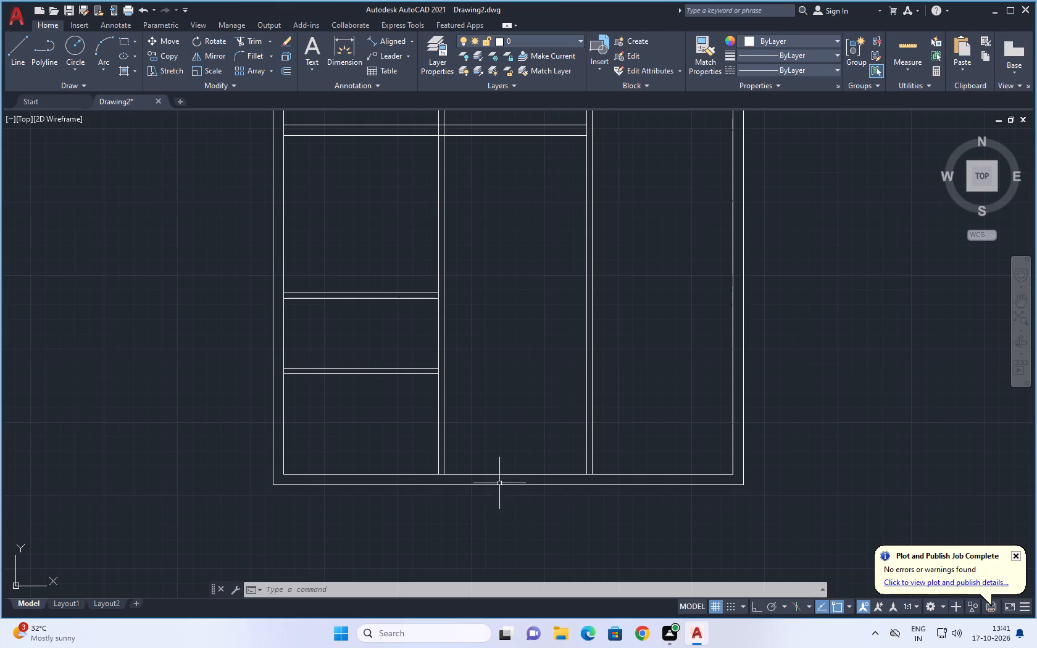
scroll(512, 472, "down", 1)
middle_click_drag(513, 497, 495, 512)
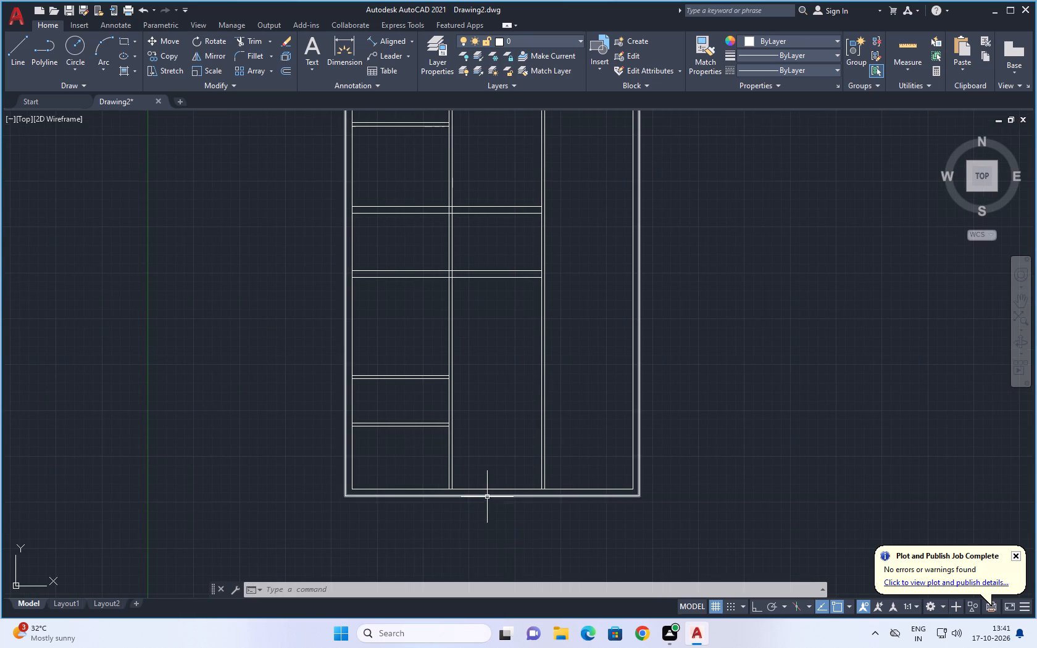
key("b")
key("r")
type("E")
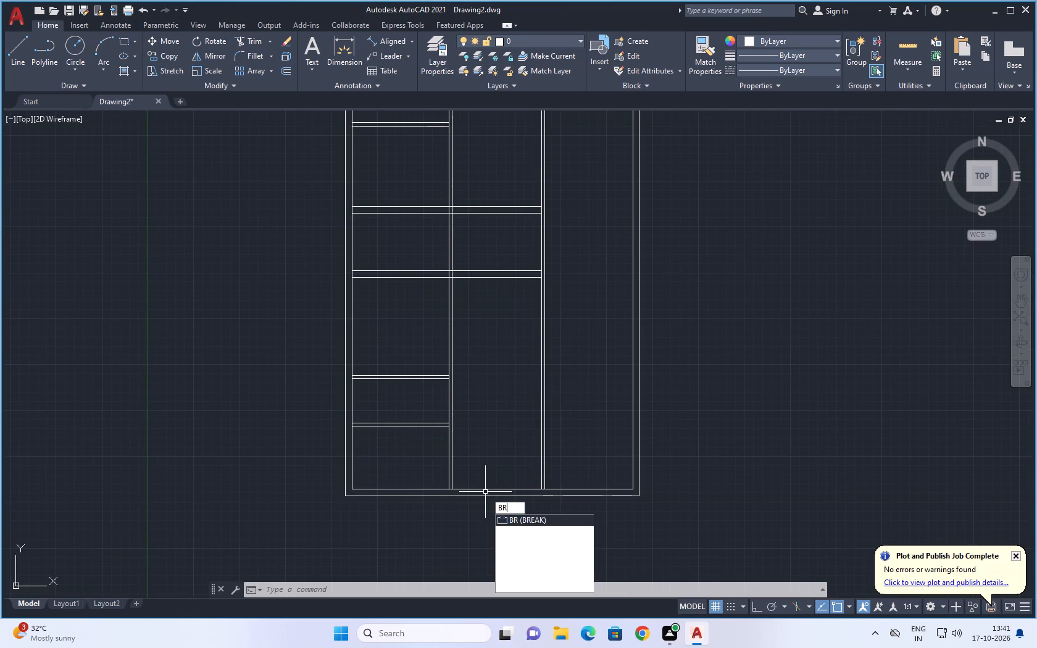
key("space")
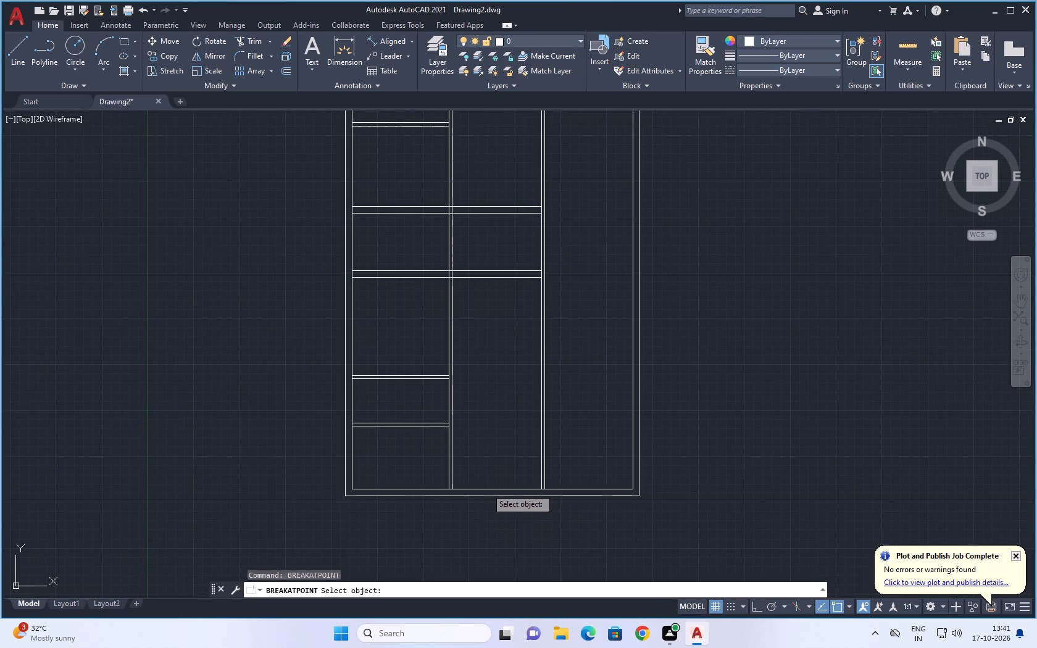
left_click(486, 488)
scroll(460, 486, "up", 3)
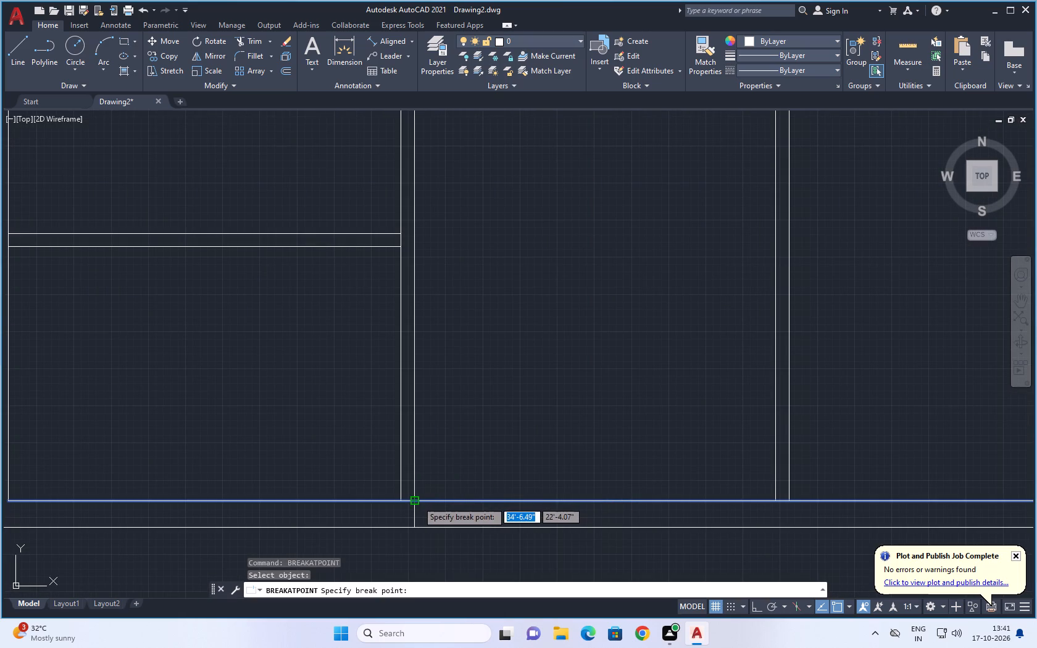
left_click(417, 501)
key("space")
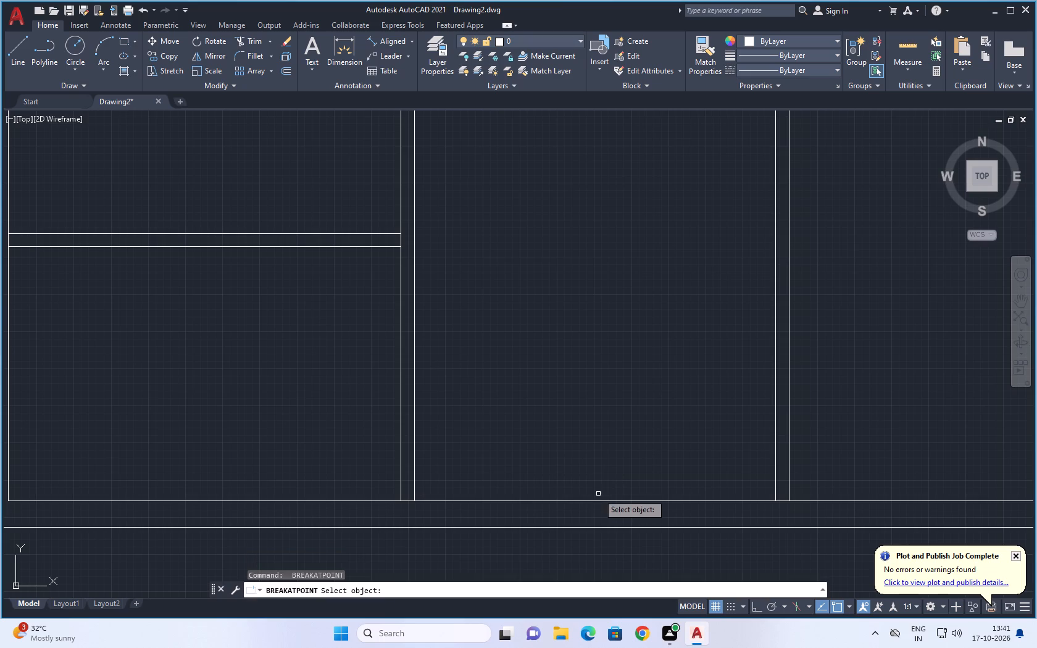
left_click(599, 499)
key("space")
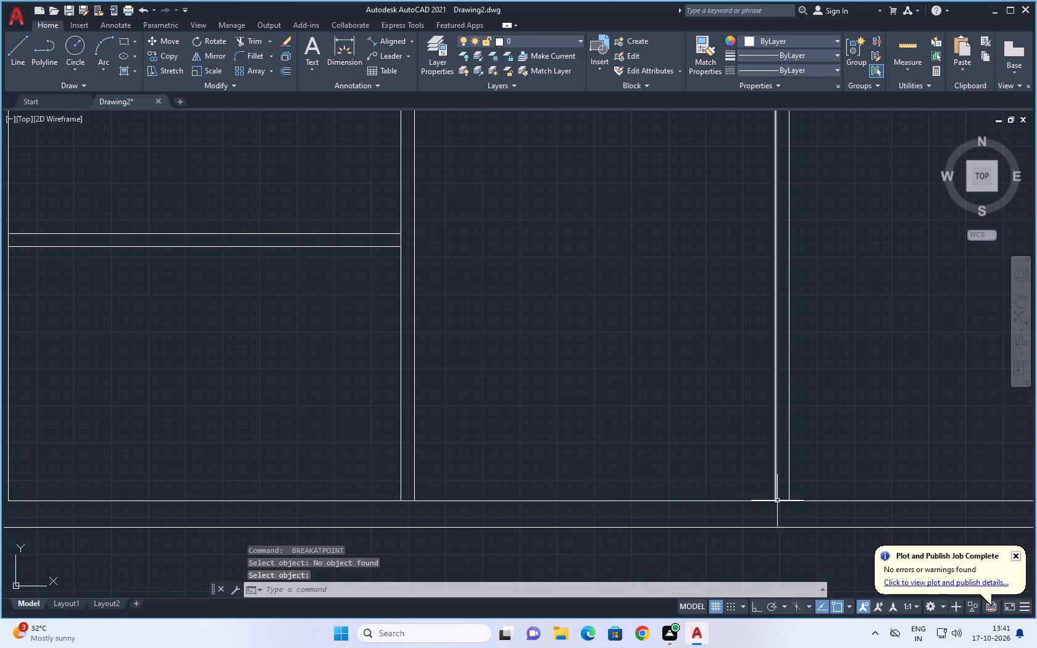
key("space")
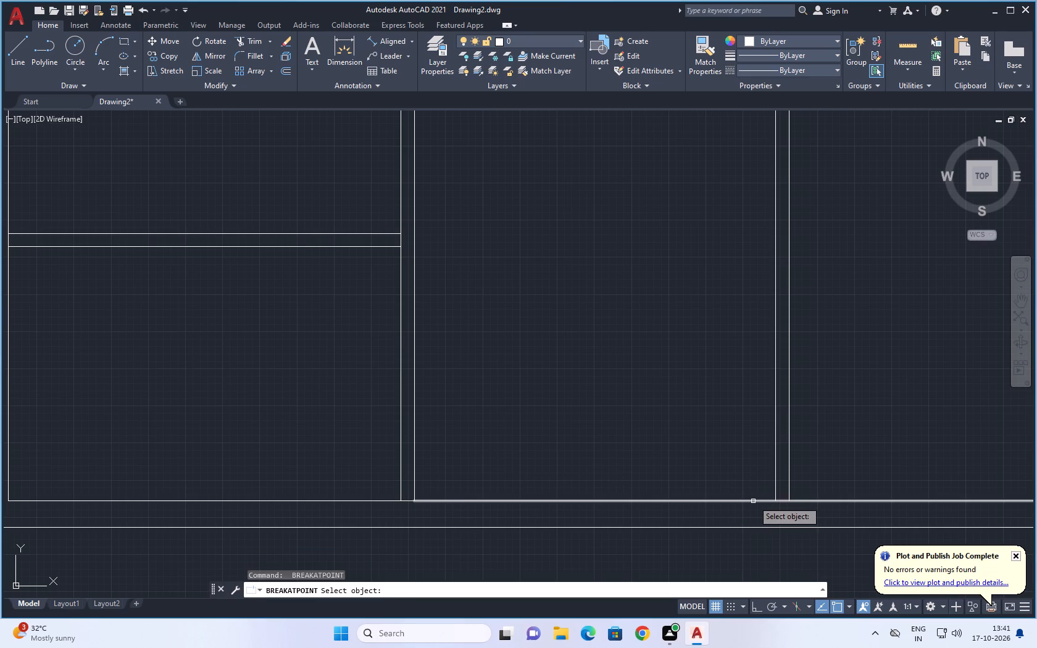
left_click(753, 501)
left_click(773, 499)
scroll(652, 454, "down", 3)
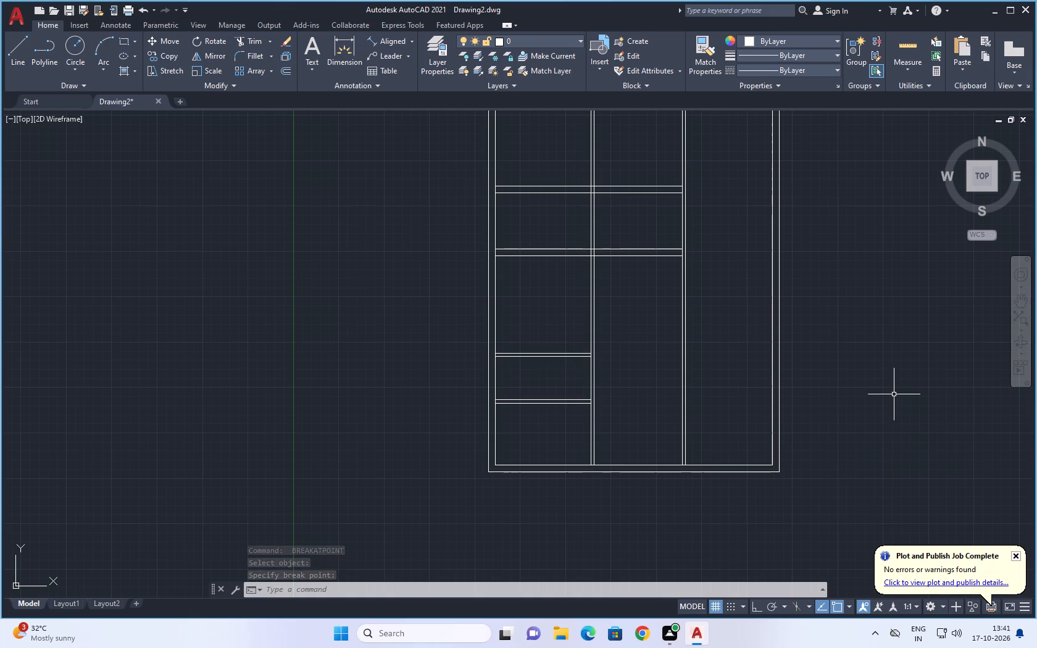
key("Escape")
key("Escape")
key("Escape")
key("Escape")
key("Escape")
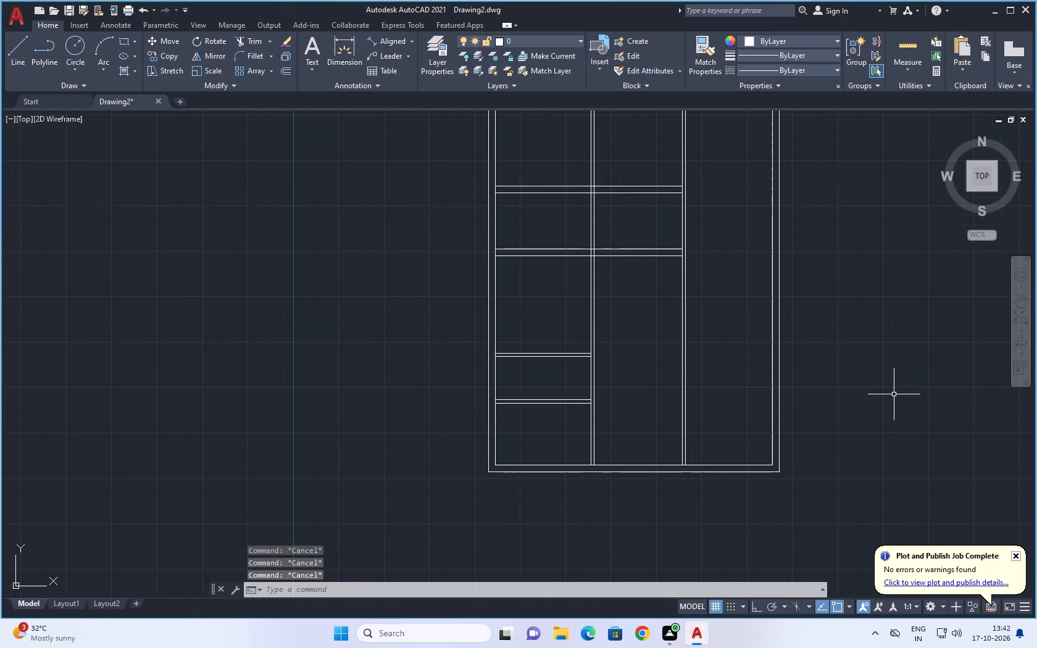
Add a middle-bay partition by offsetting the lower wall's inner line 4' upward, and offsetting the new line another 9" upward.
key("o")
key("Return")
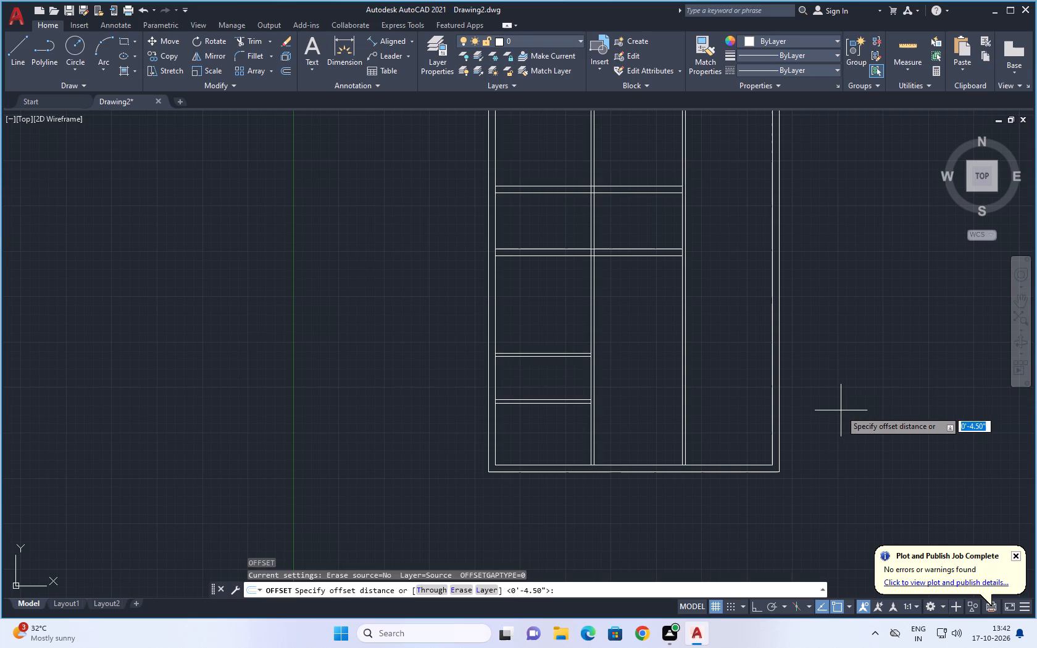
key("4")
key("apostrophe")
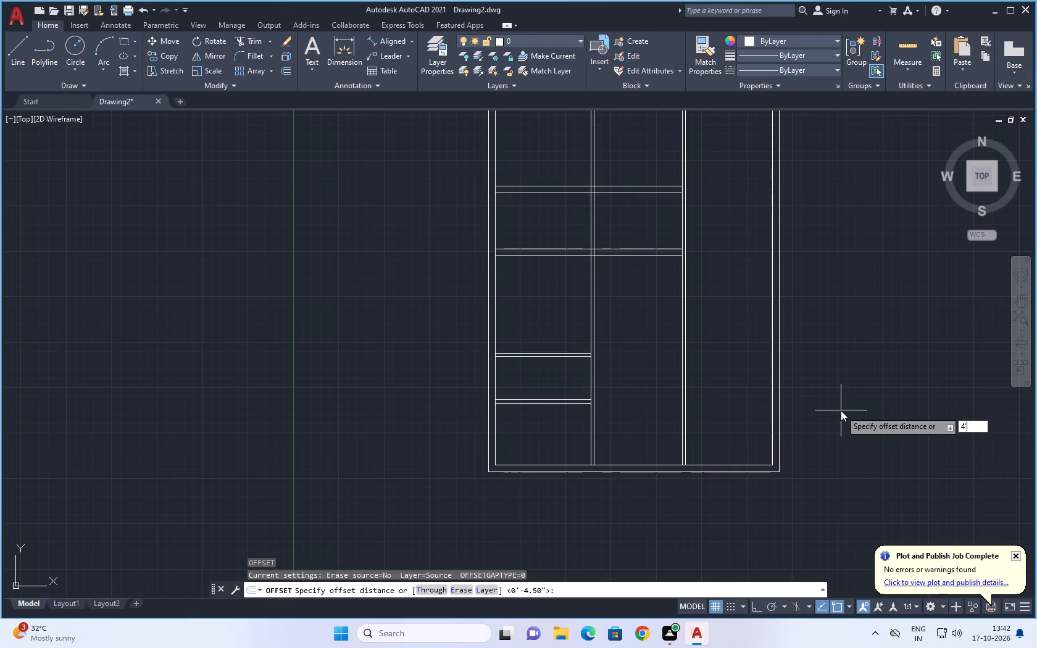
key("Return")
scroll(656, 454, "up", 1)
left_click(636, 471)
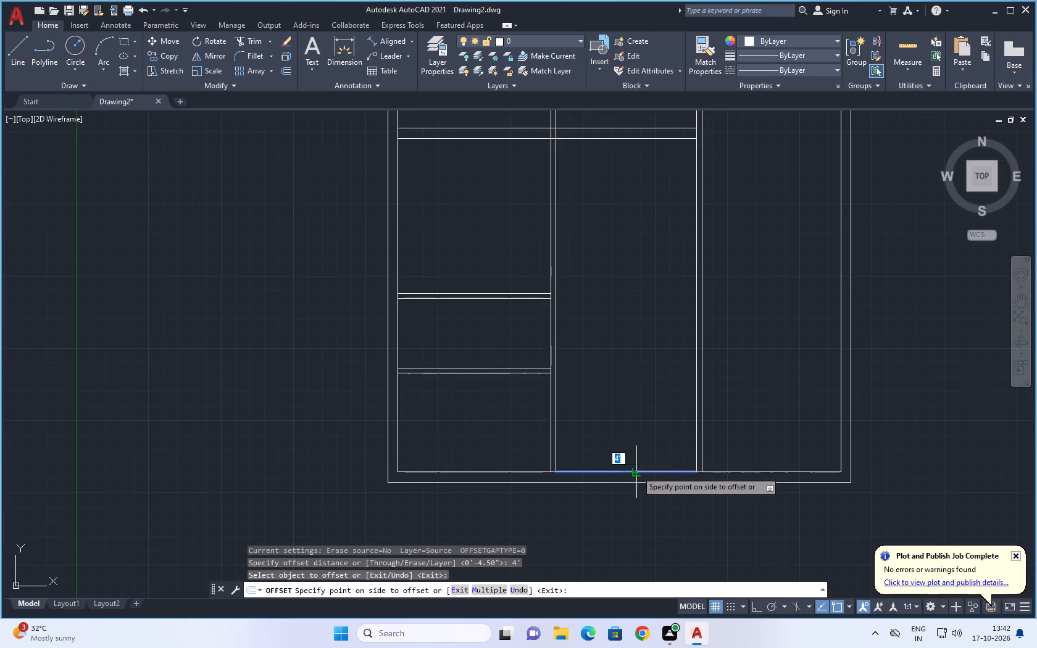
left_click(652, 404)
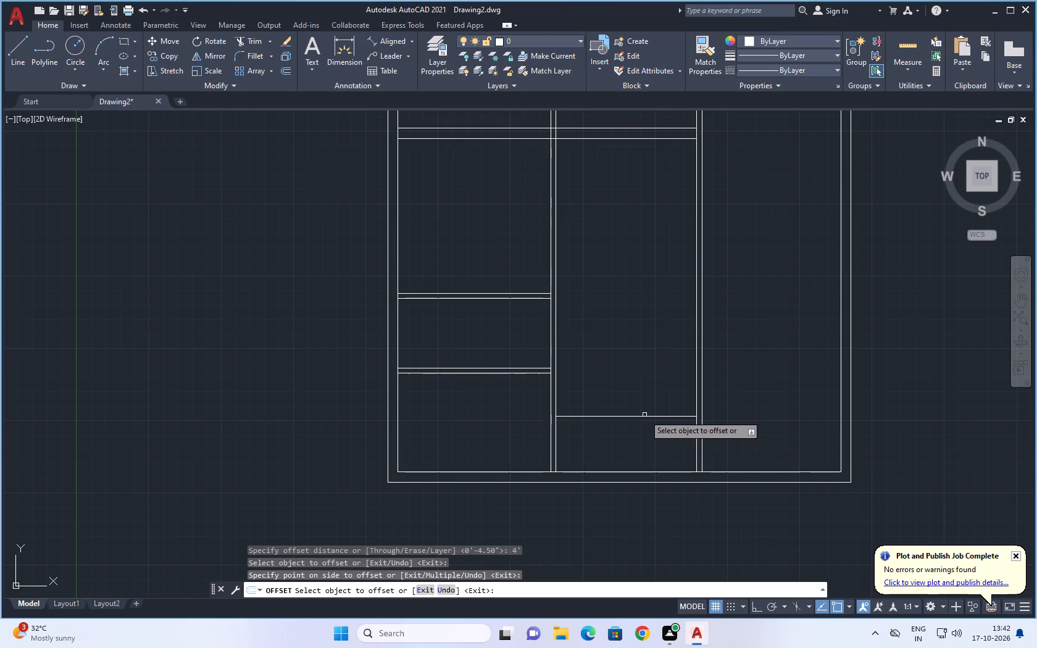
left_click(644, 416)
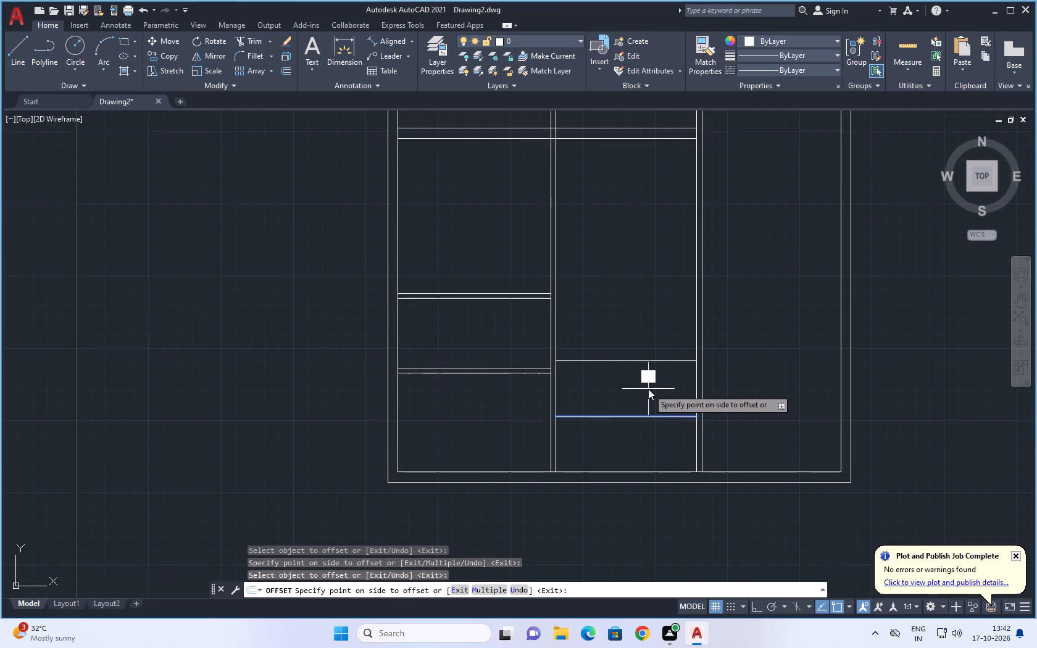
key("9")
key("shift+quotedbl")
key("Return")
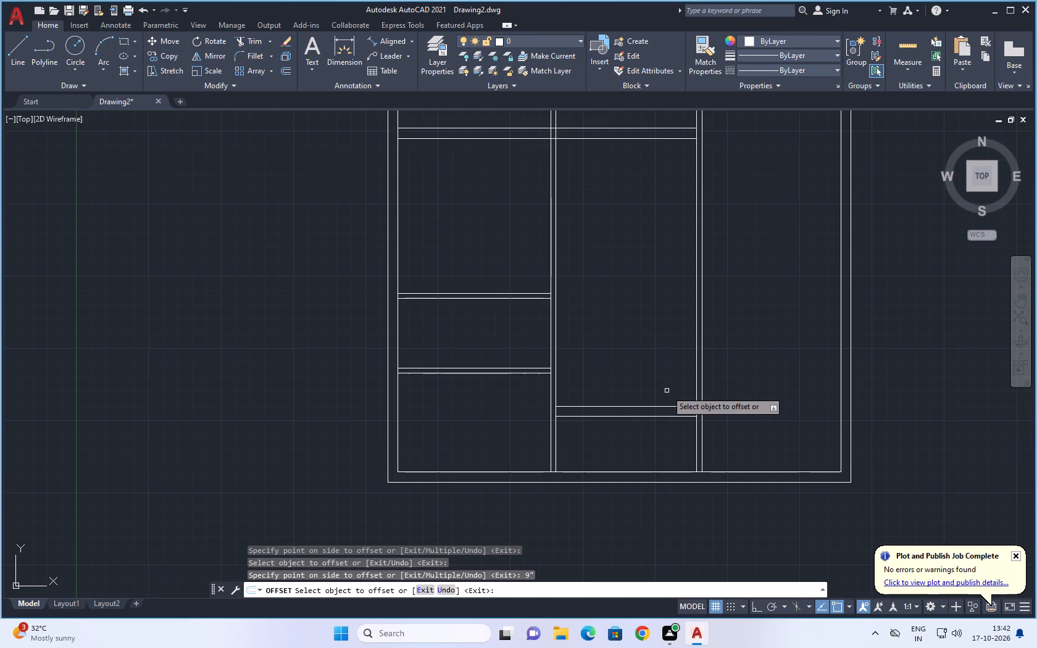
Look over the whole plan's partition layout and end the Offset command.
scroll(710, 367, "down", 2)
middle_click_drag(822, 357, 757, 418)
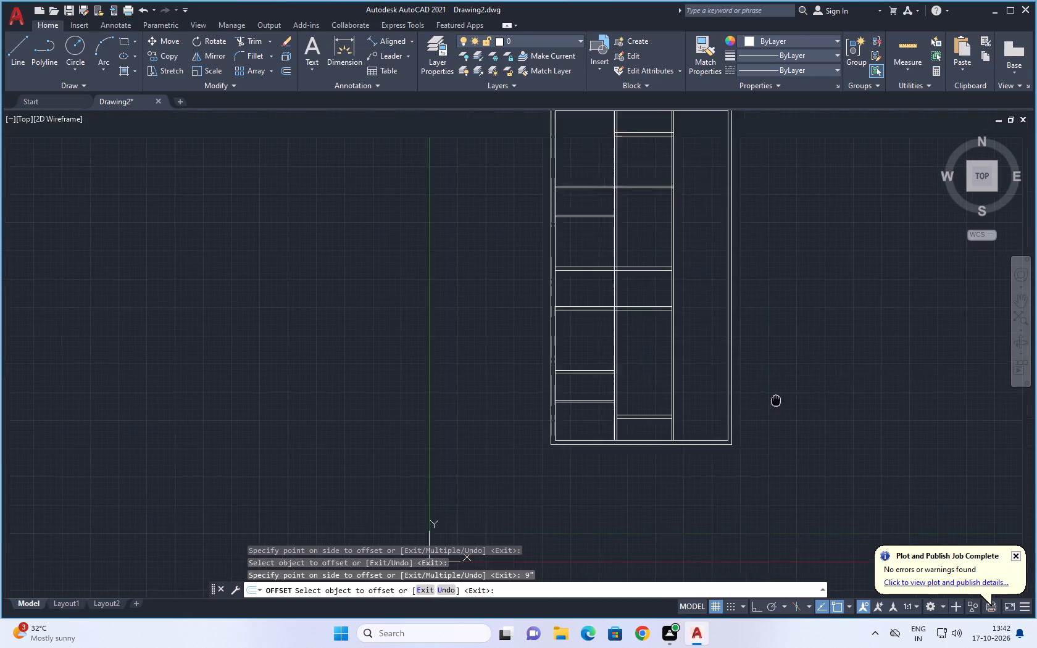
middle_click_drag(757, 418, 752, 429)
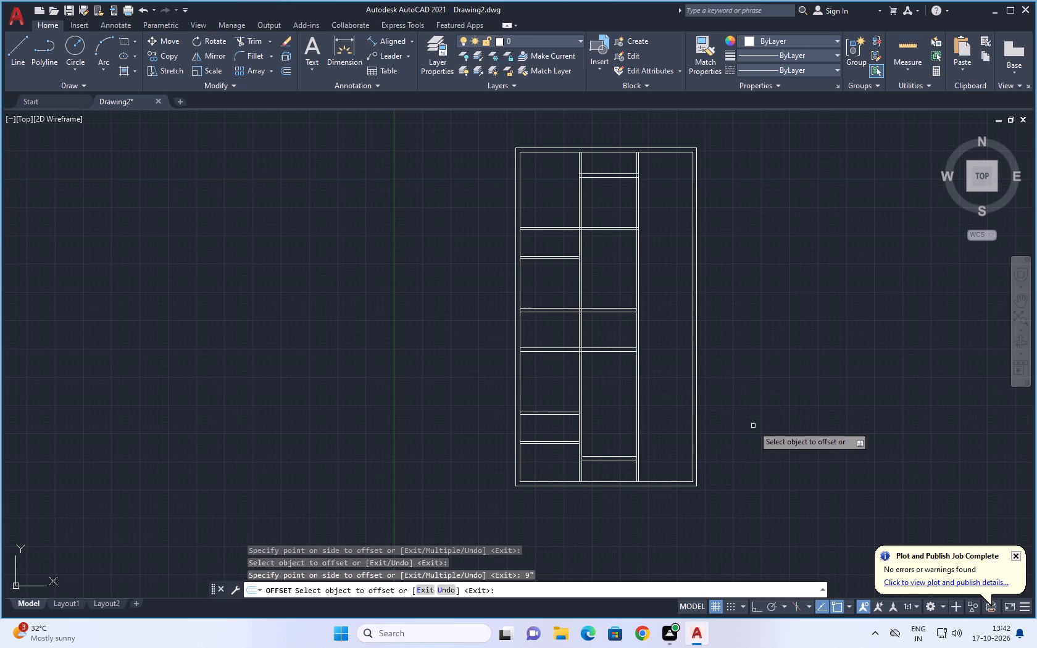
scroll(811, 357, "down", 1)
middle_click_drag(810, 351, 717, 329)
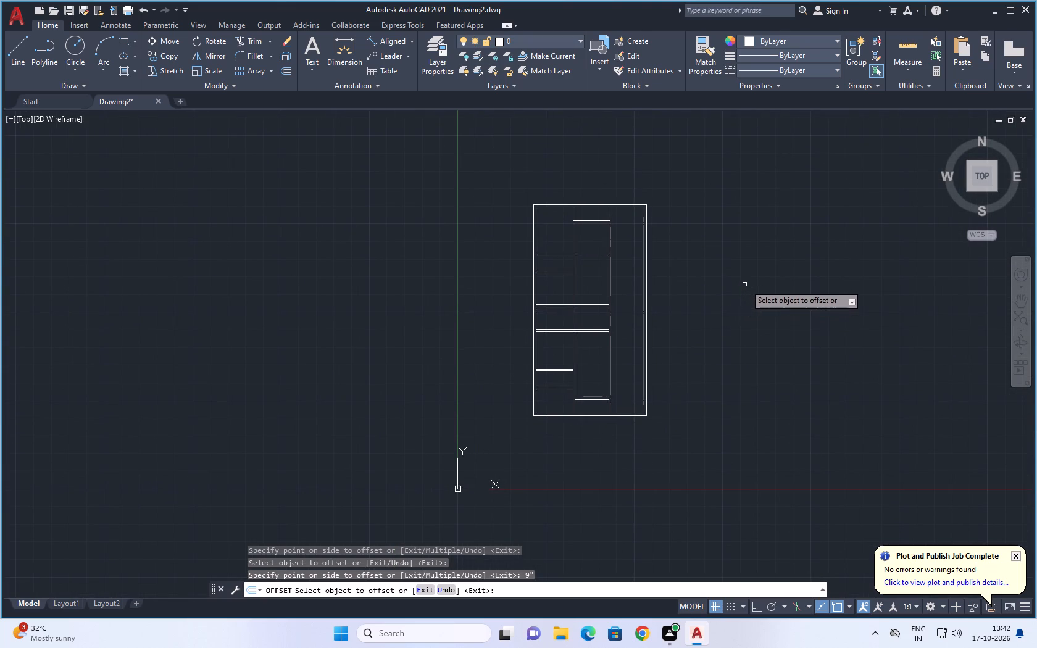
middle_click_drag(746, 276, 722, 310)
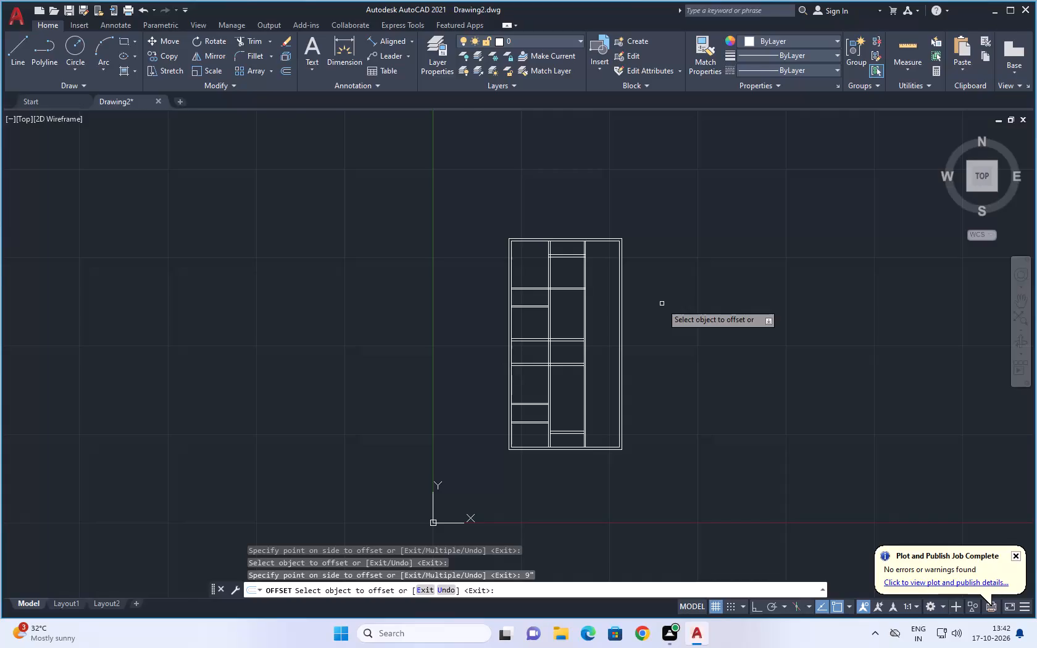
scroll(662, 304, "down", 2)
middle_click_drag(667, 309, 656, 325)
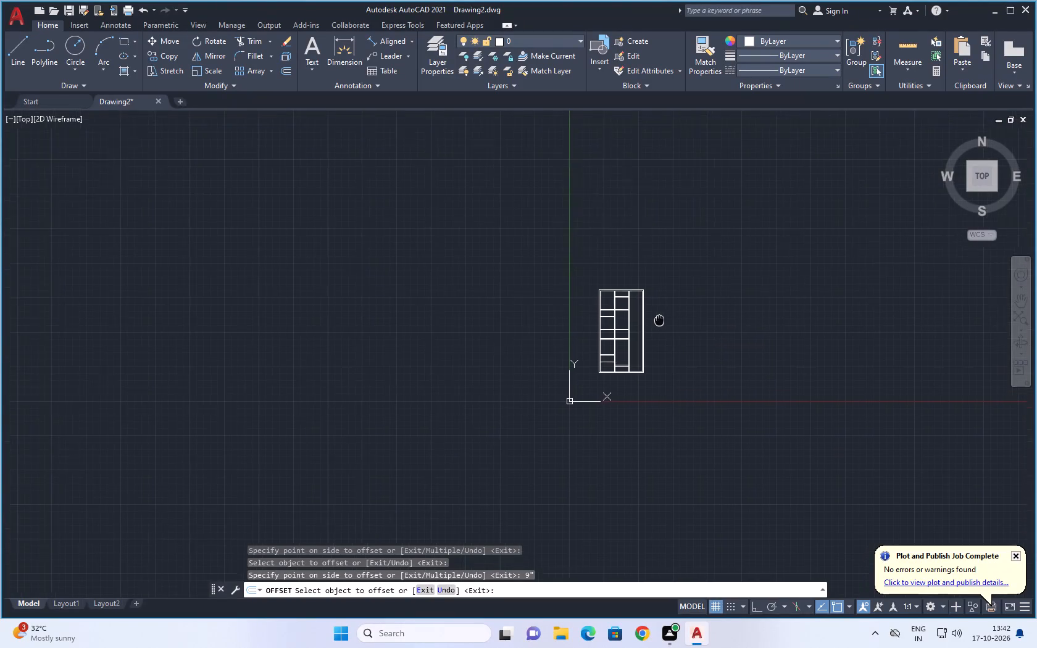
scroll(622, 321, "up", 3)
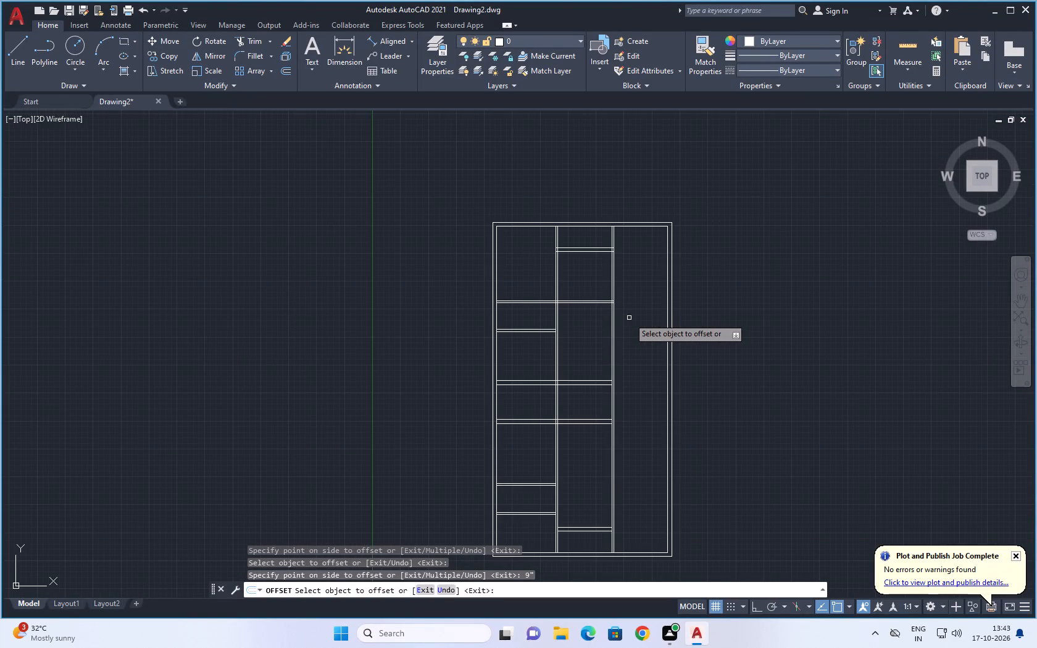
key("Escape")
key("Escape")
key("Escape")
key("Escape")
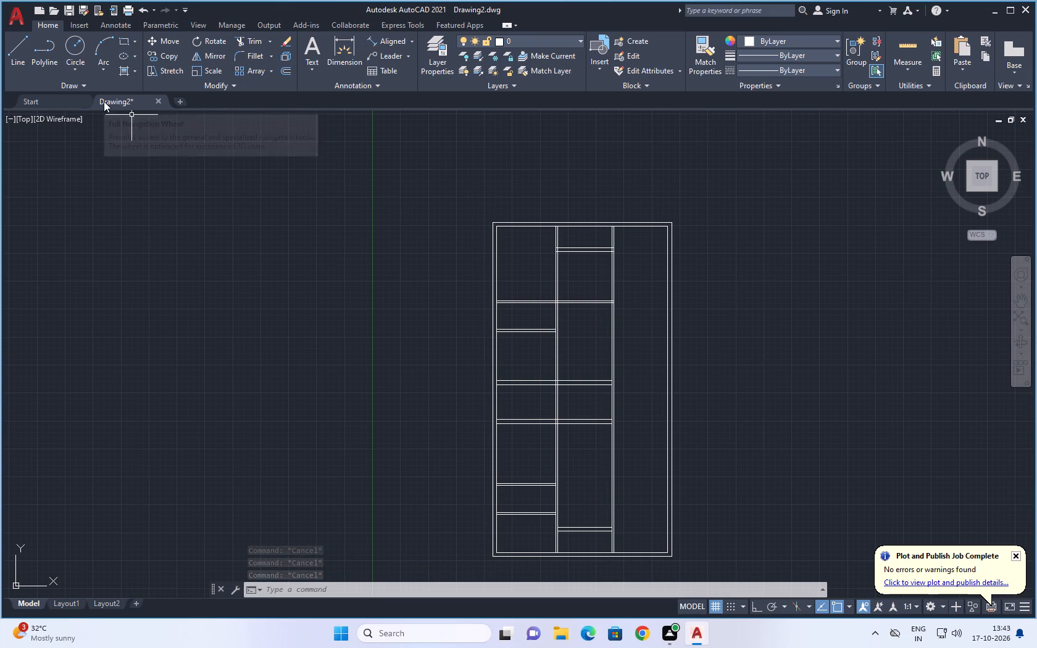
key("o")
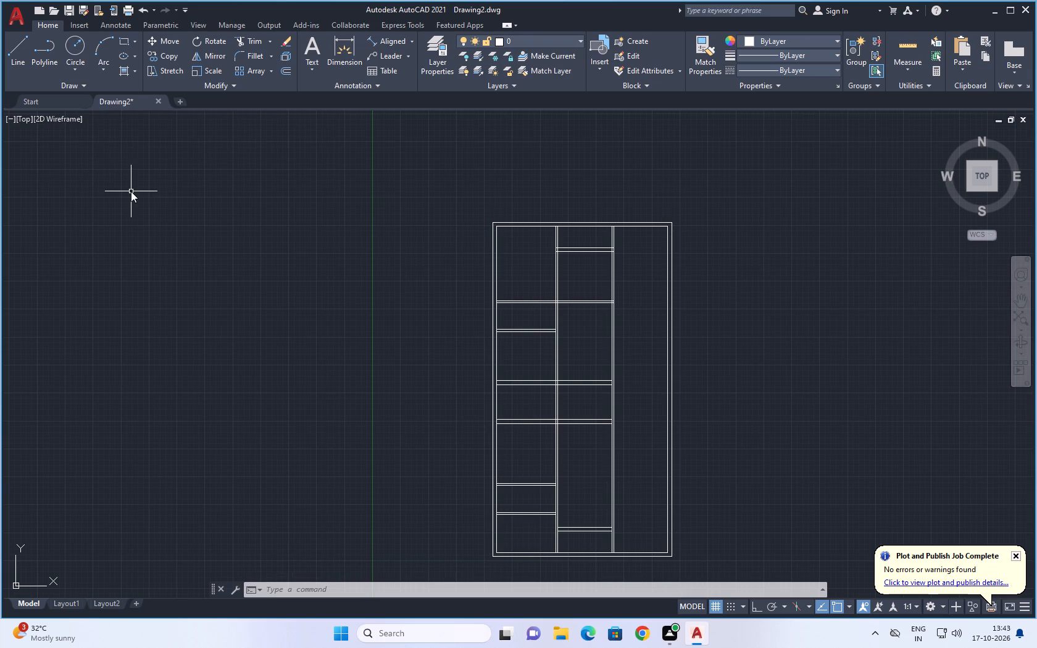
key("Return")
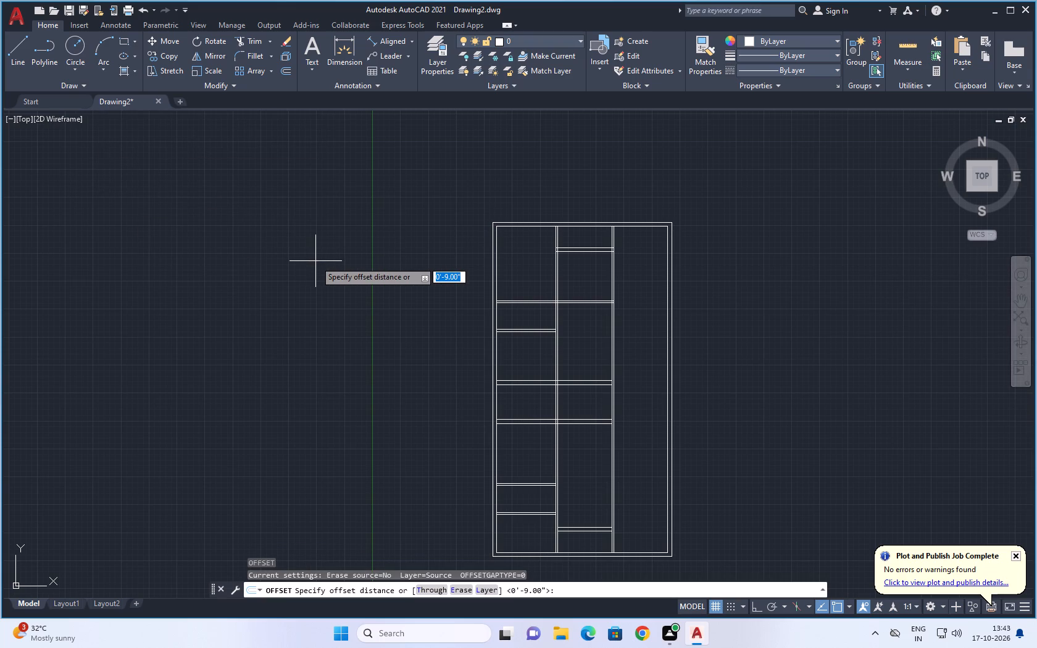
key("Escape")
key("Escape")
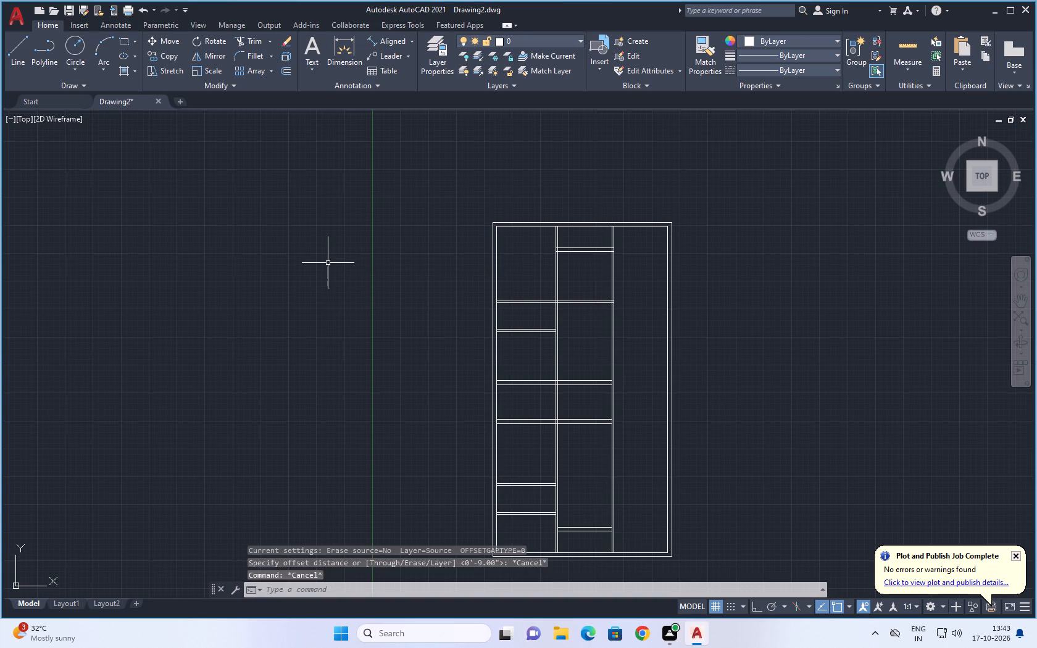
Break the upper wall's inner line at the point where it meets the eastern long partition's east line.
key("b")
key("r")
key("e")
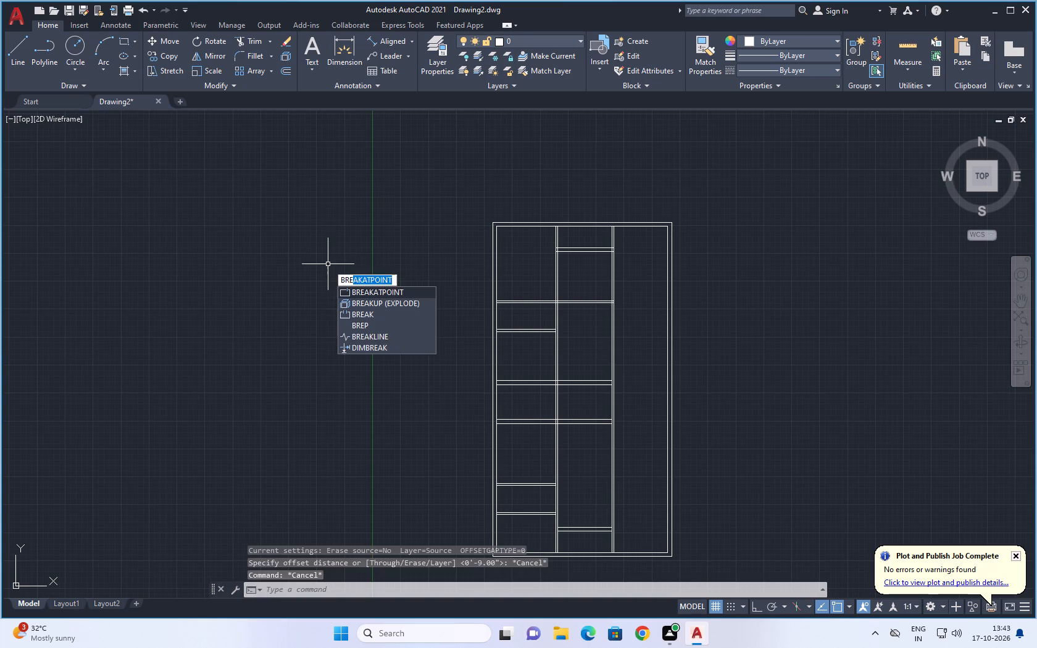
left_click(367, 293)
scroll(606, 240, "up", 1)
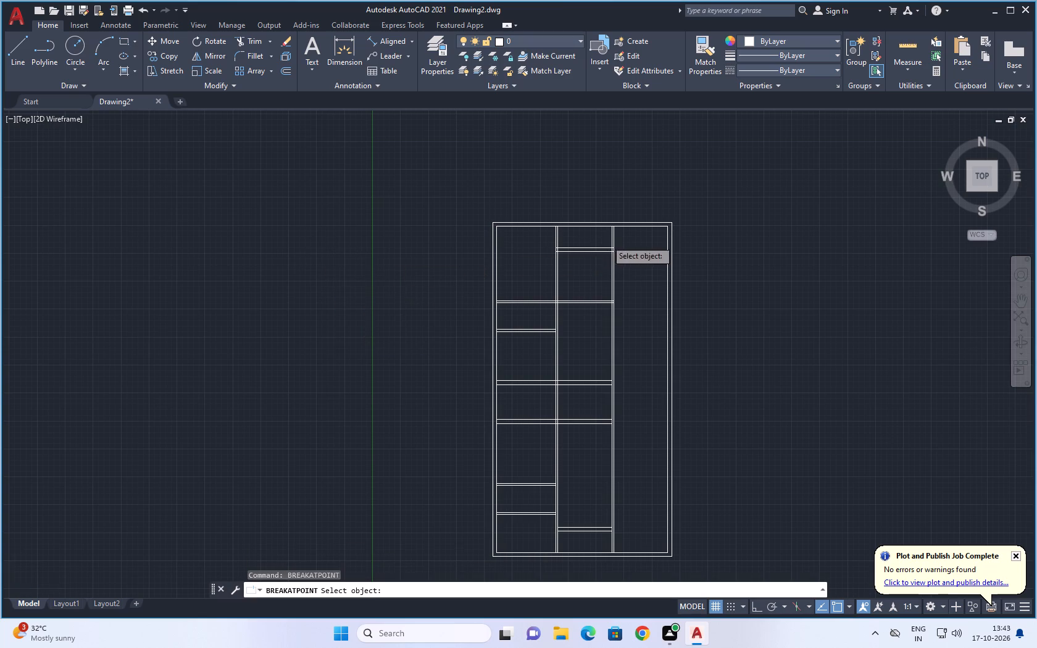
scroll(606, 240, "up", 1)
left_click(695, 206)
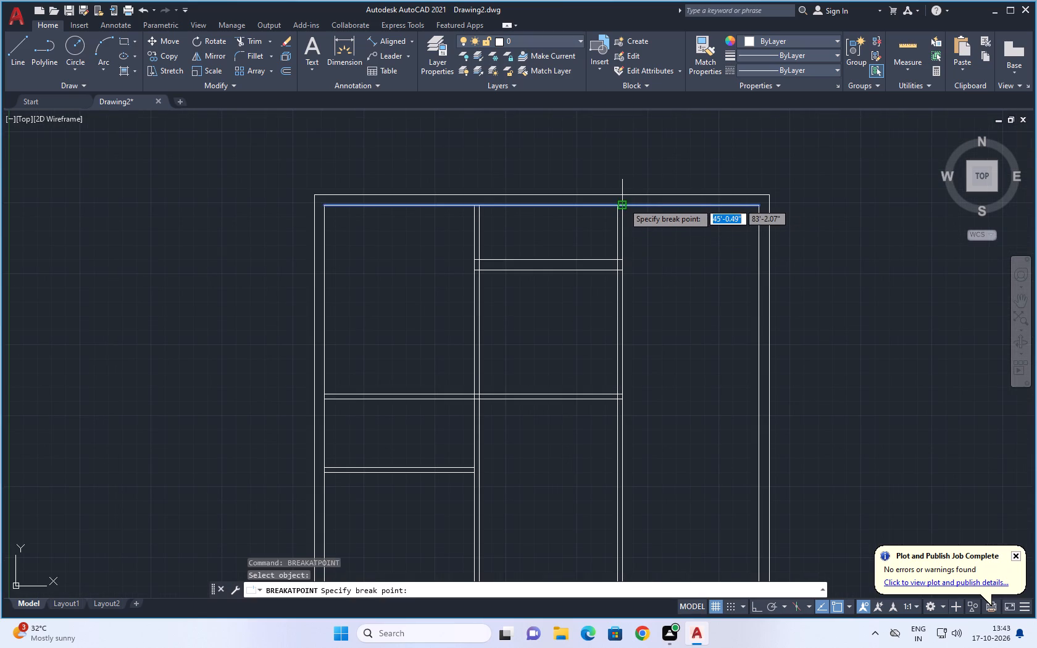
left_click(623, 205)
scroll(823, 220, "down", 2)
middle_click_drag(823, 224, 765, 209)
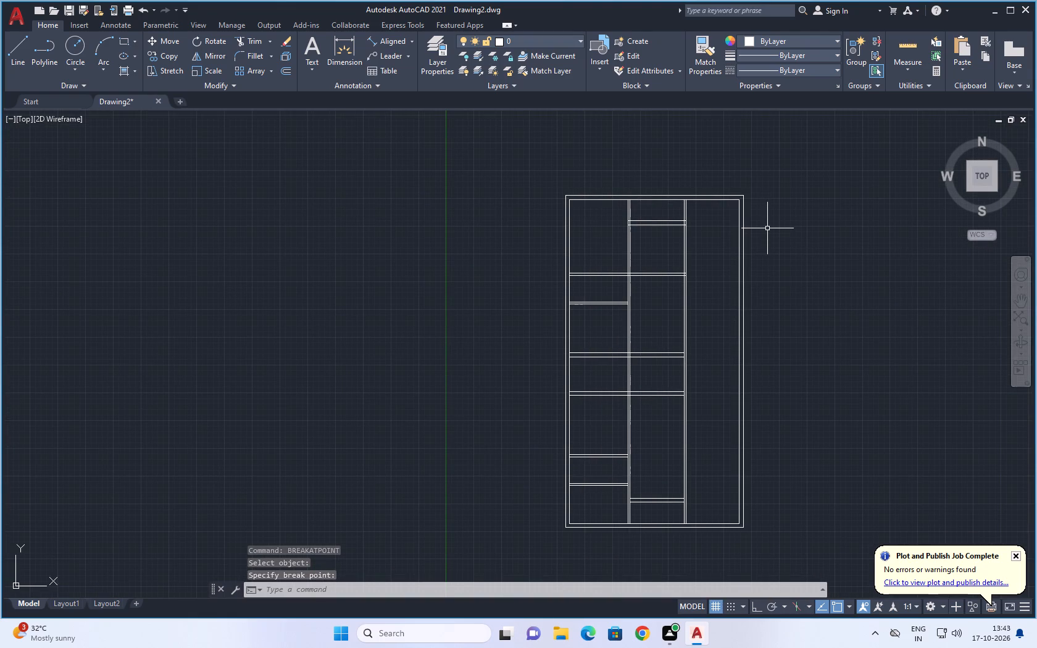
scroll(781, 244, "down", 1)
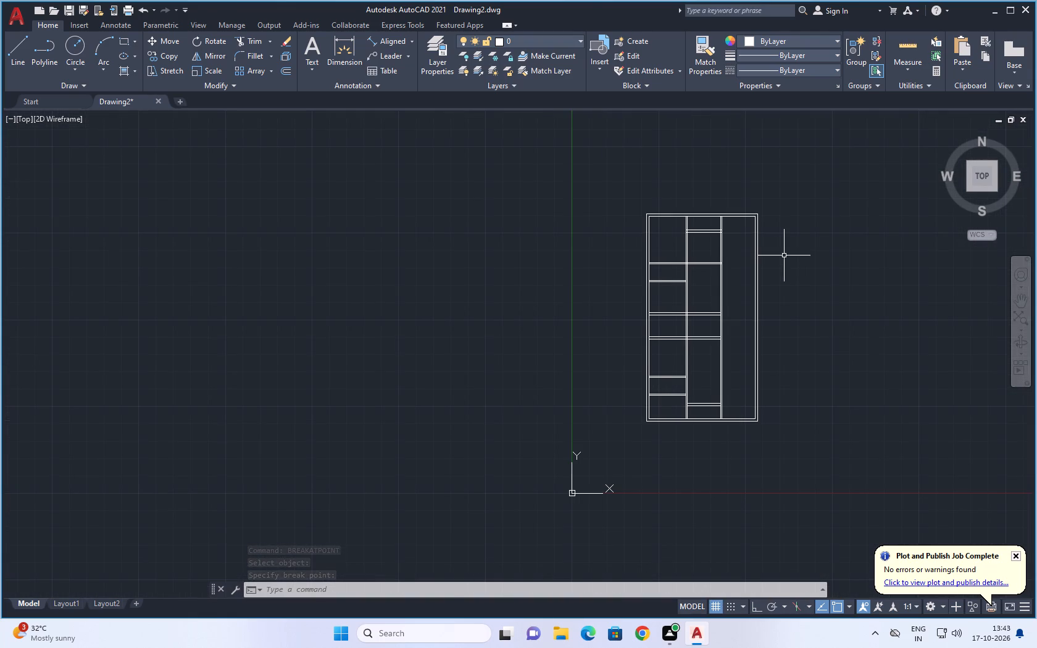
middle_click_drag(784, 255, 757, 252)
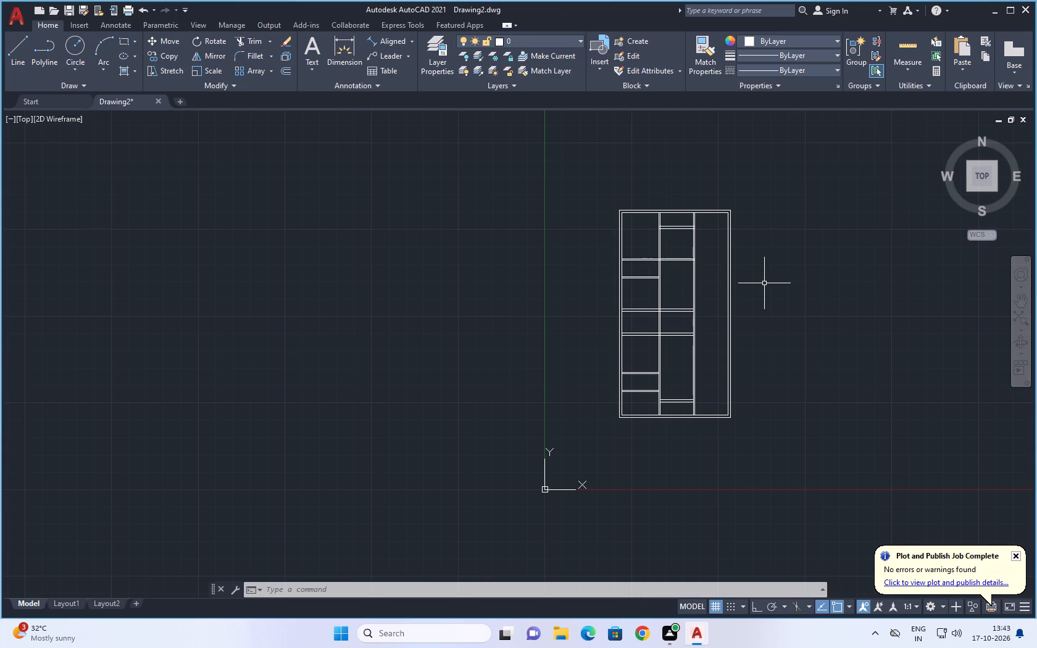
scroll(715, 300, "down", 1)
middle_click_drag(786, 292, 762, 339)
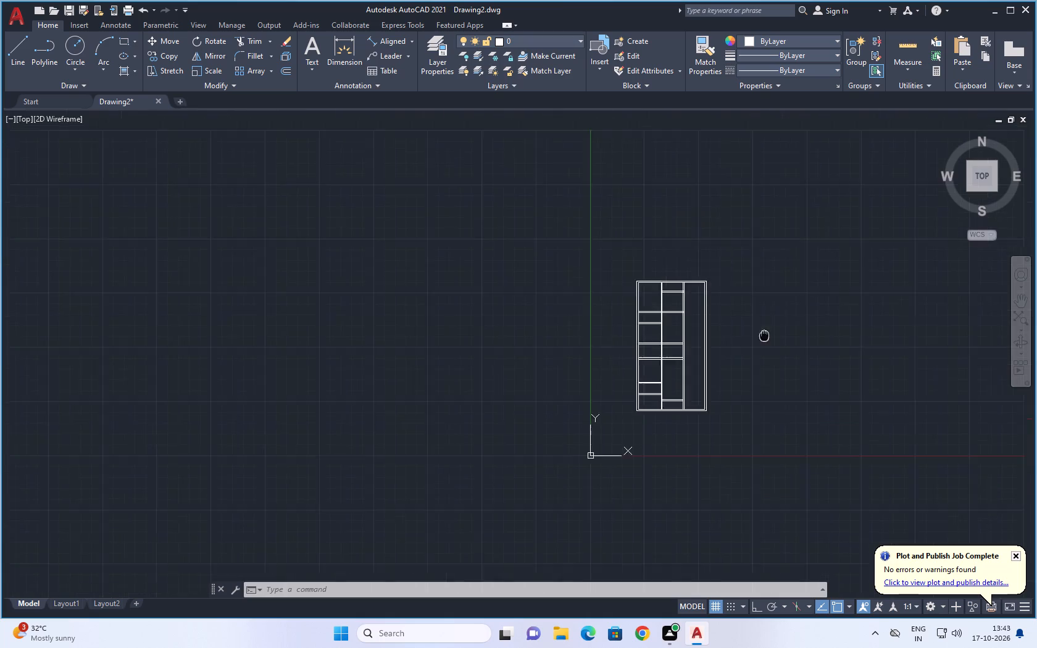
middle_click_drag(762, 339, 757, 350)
Add an eastern-bay partition by offsetting the upper wall's inner line 12'9" downward, and offsetting the new line another 4.5" downward.
scroll(669, 357, "up", 2)
middle_click_drag(805, 307, 773, 339)
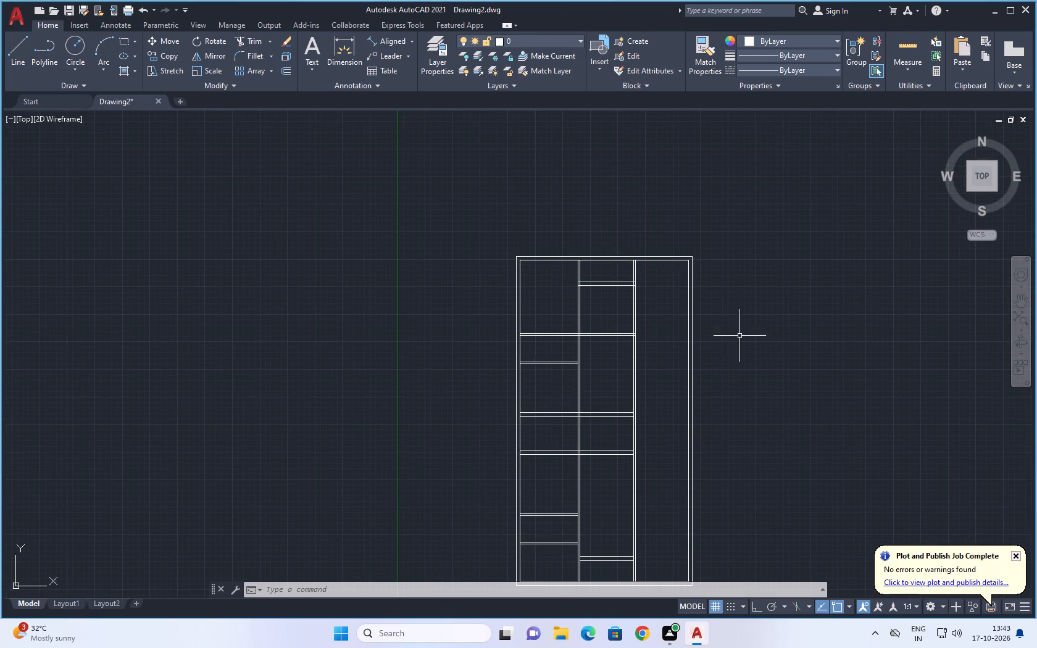
scroll(714, 324, "up", 2)
middle_click_drag(739, 278, 715, 318)
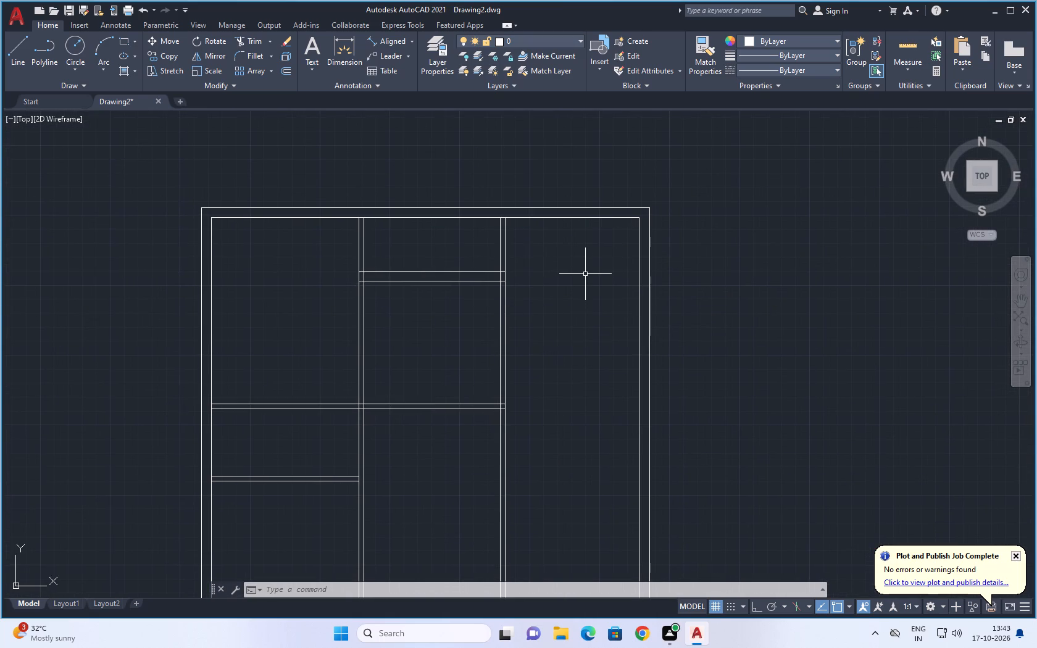
key("o")
key("Return")
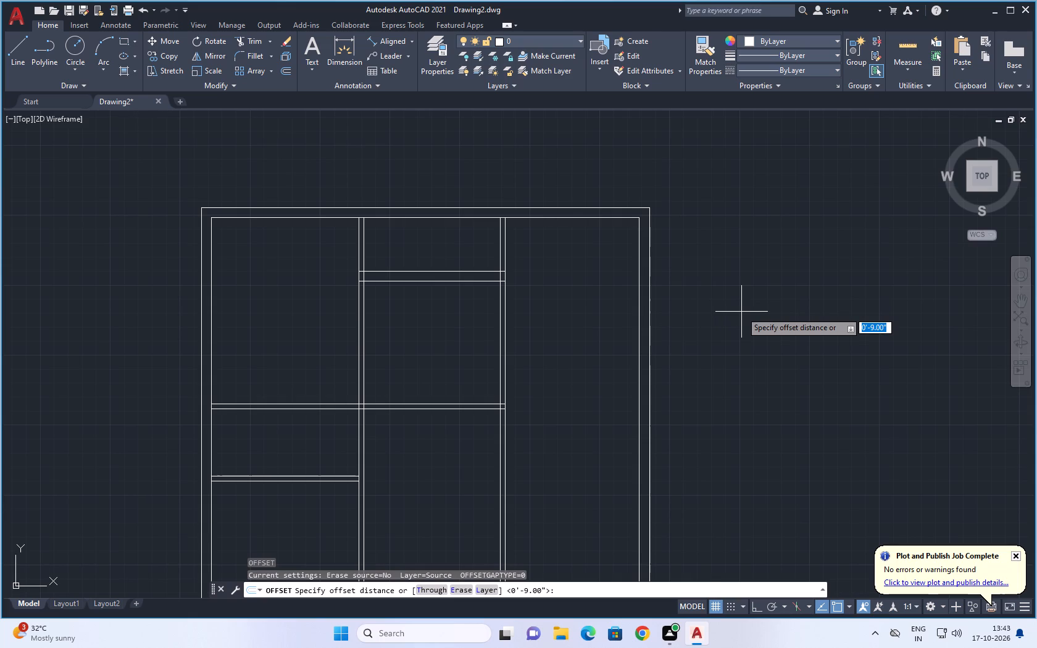
type("12'9")
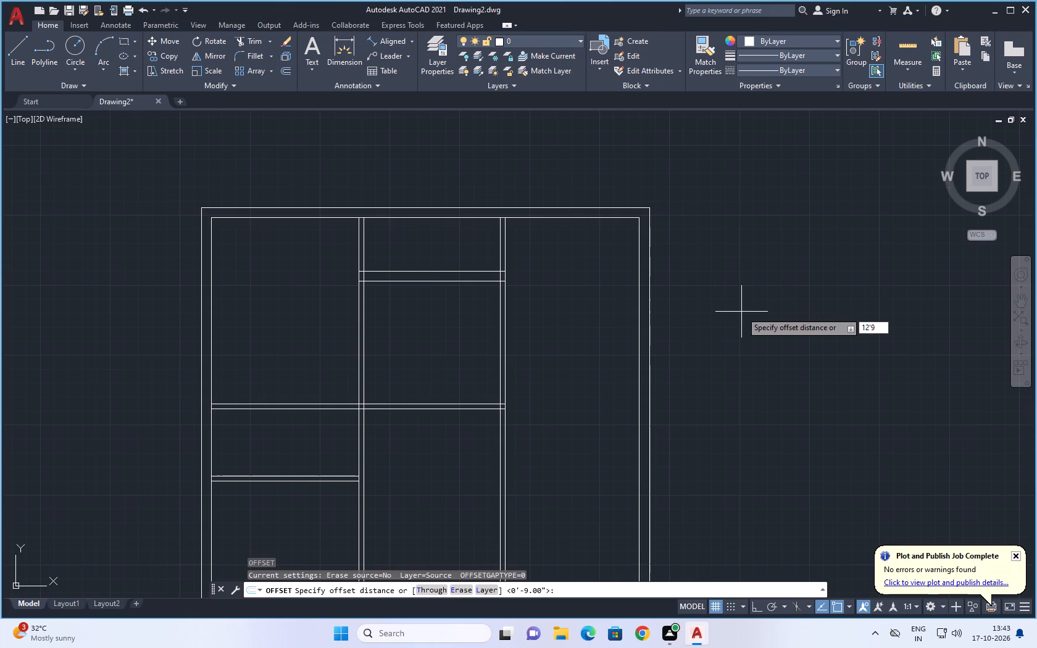
key("shift+quotedbl")
key("Return")
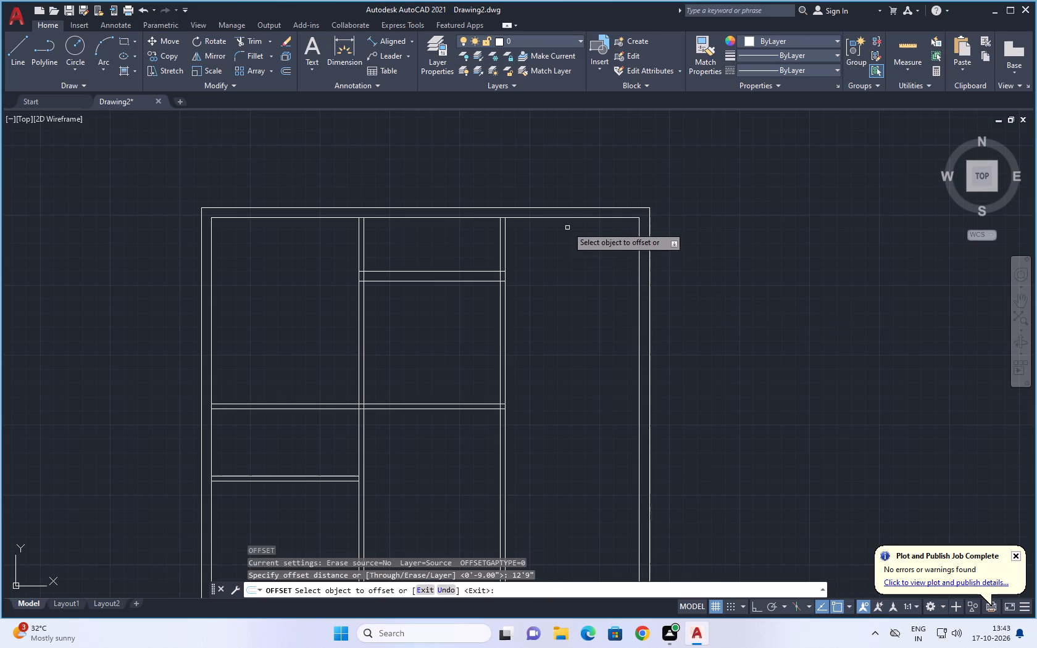
left_click(570, 217)
left_click(578, 314)
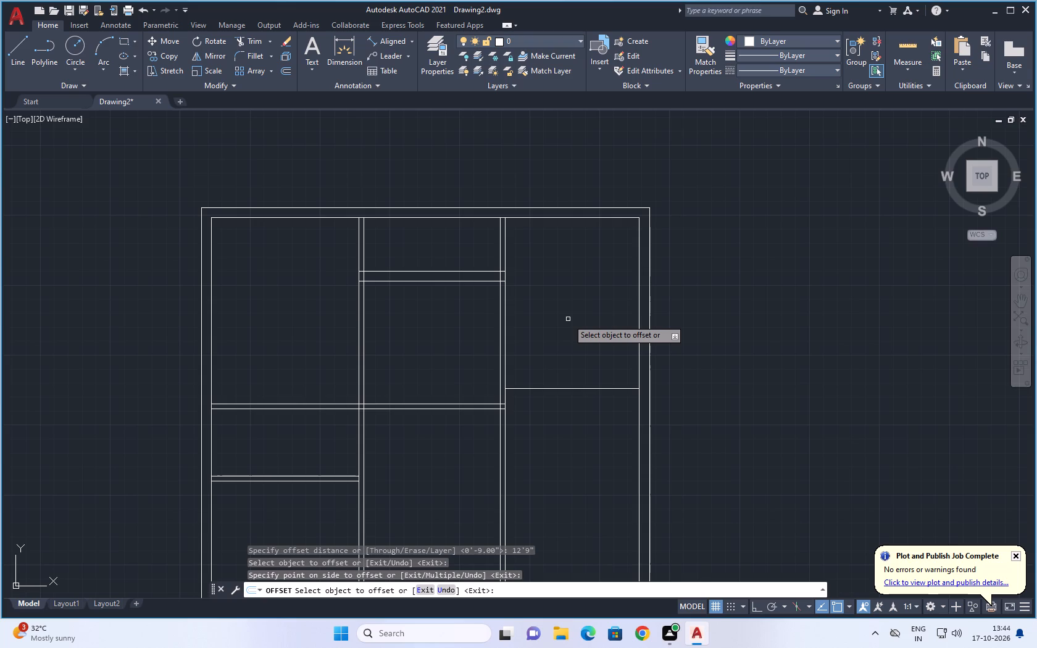
left_click(588, 387)
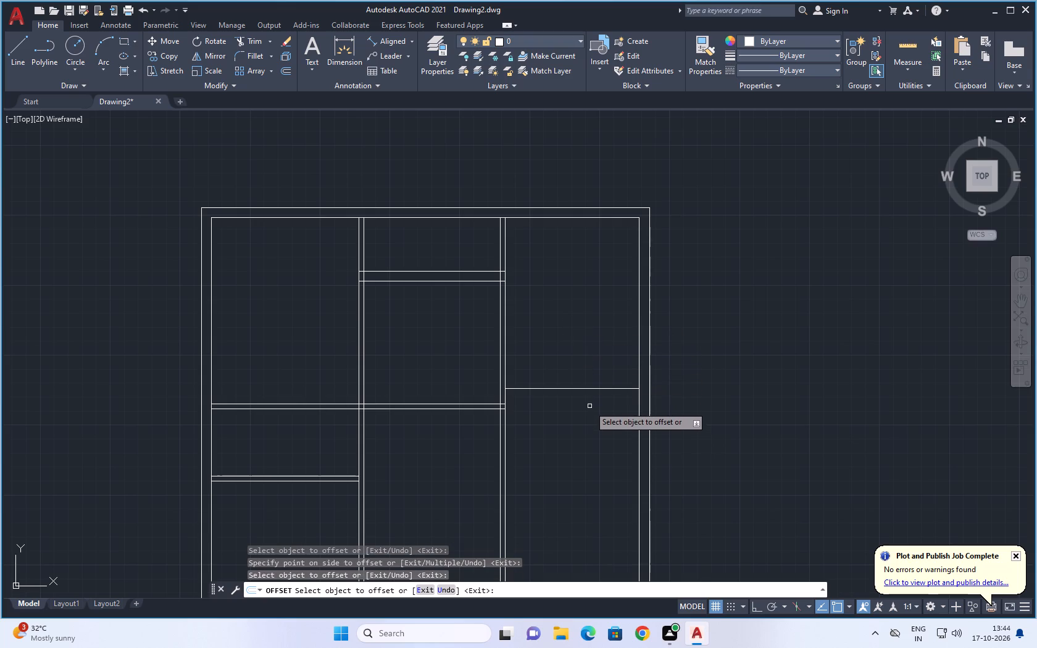
left_click(595, 388)
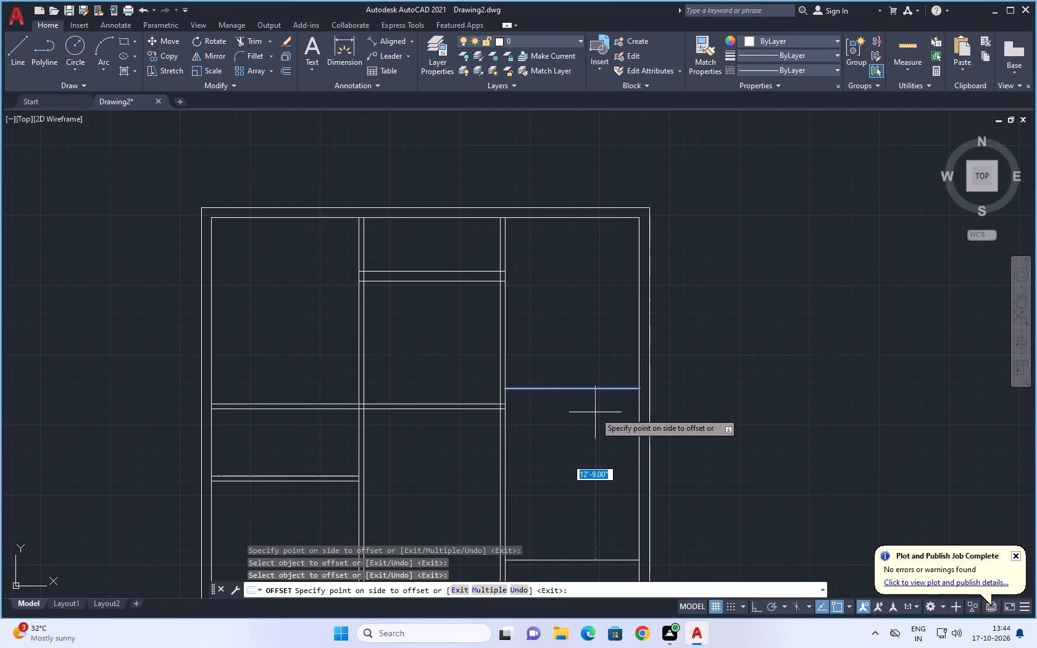
type("4.")
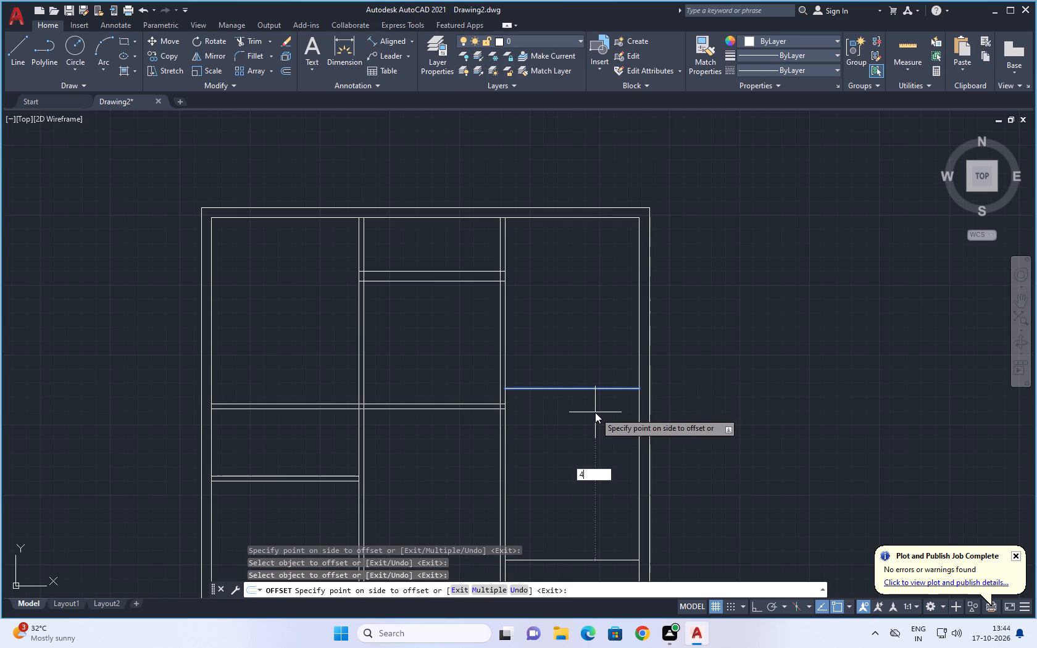
key("5")
key("shift+quotedbl")
key("Return")
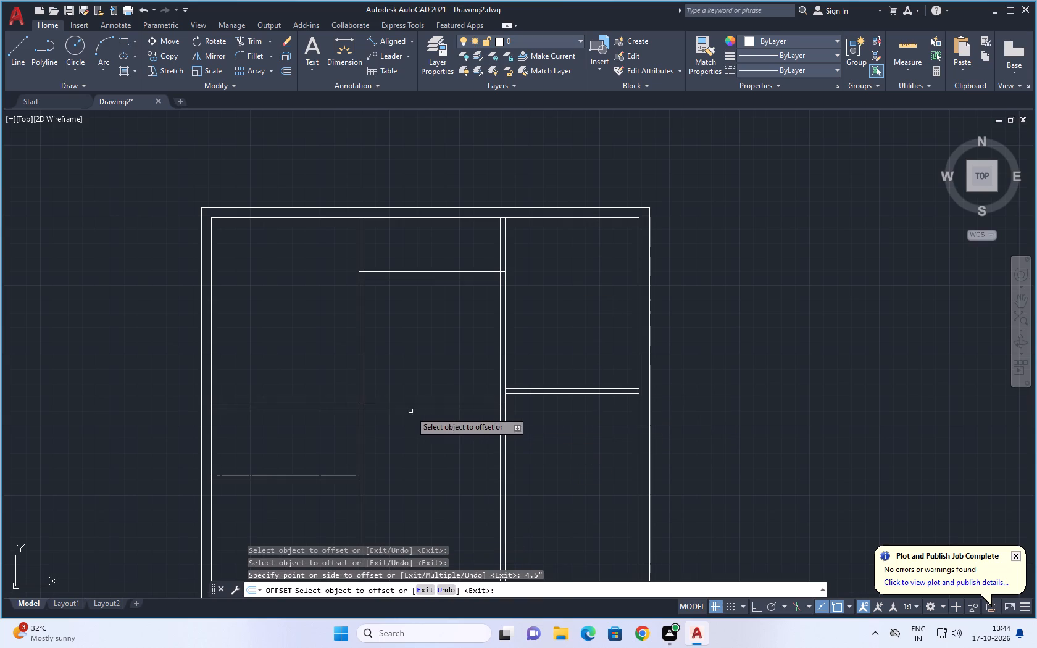
Add an eastern-bay partition by offsetting the upper eastern partition's lower line 6'5.5" downward, and offsetting the new line another 9" downward.
scroll(418, 434, "down", 1)
middle_click_drag(591, 438, 602, 376)
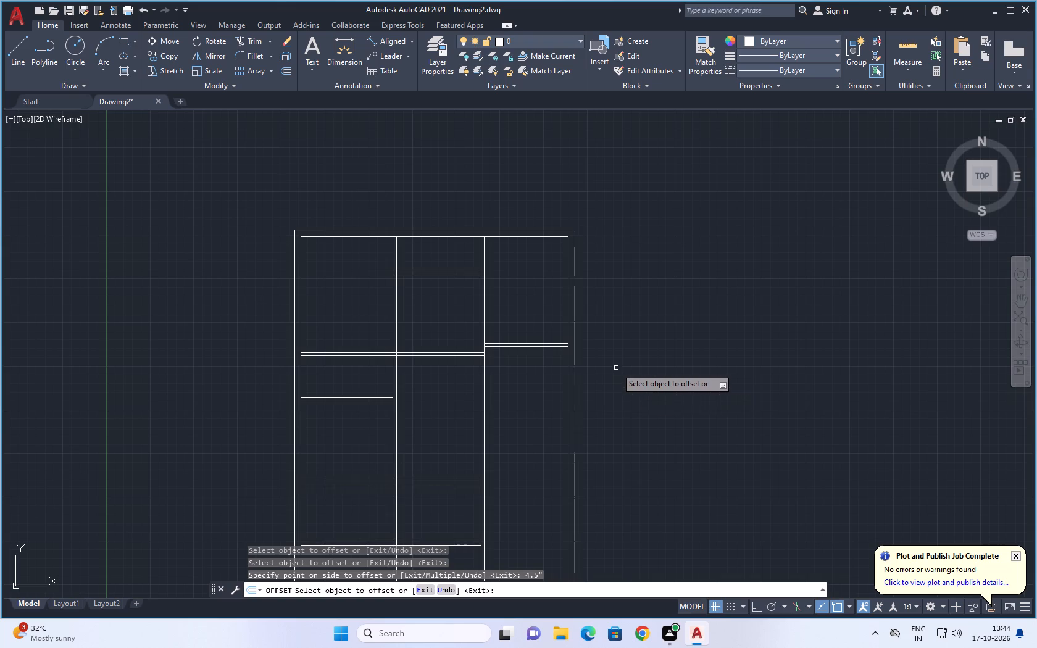
scroll(617, 367, "down", 1)
middle_click_drag(628, 368, 665, 311)
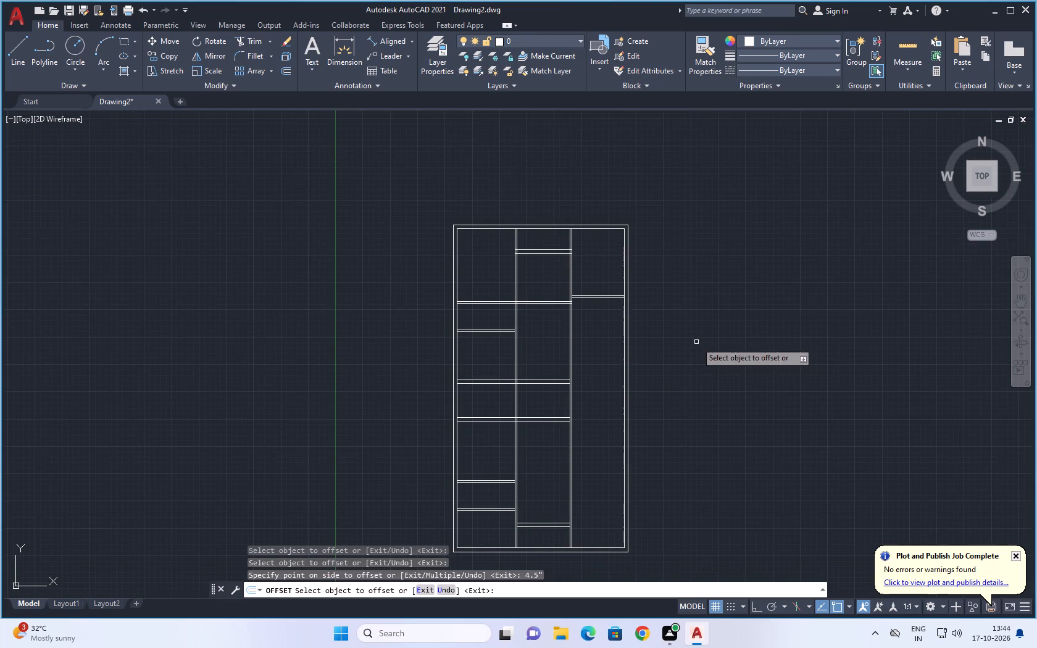
middle_click_drag(696, 341, 692, 315)
scroll(679, 319, "up", 1)
middle_click_drag(660, 267, 739, 305)
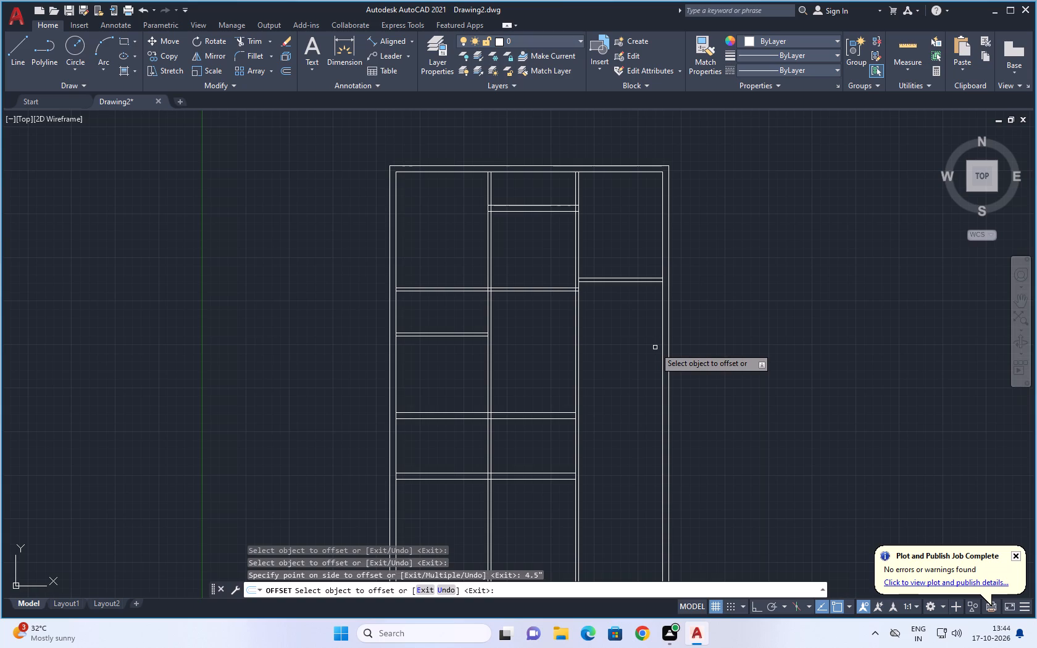
scroll(617, 290, "up", 1)
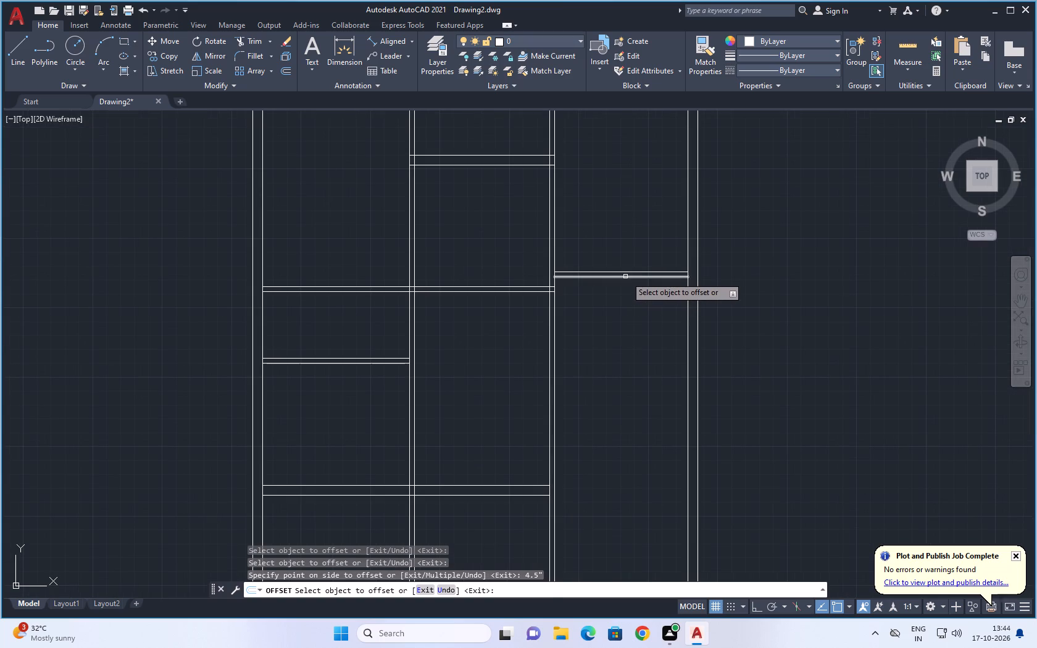
left_click(626, 276)
type("6'5.5")
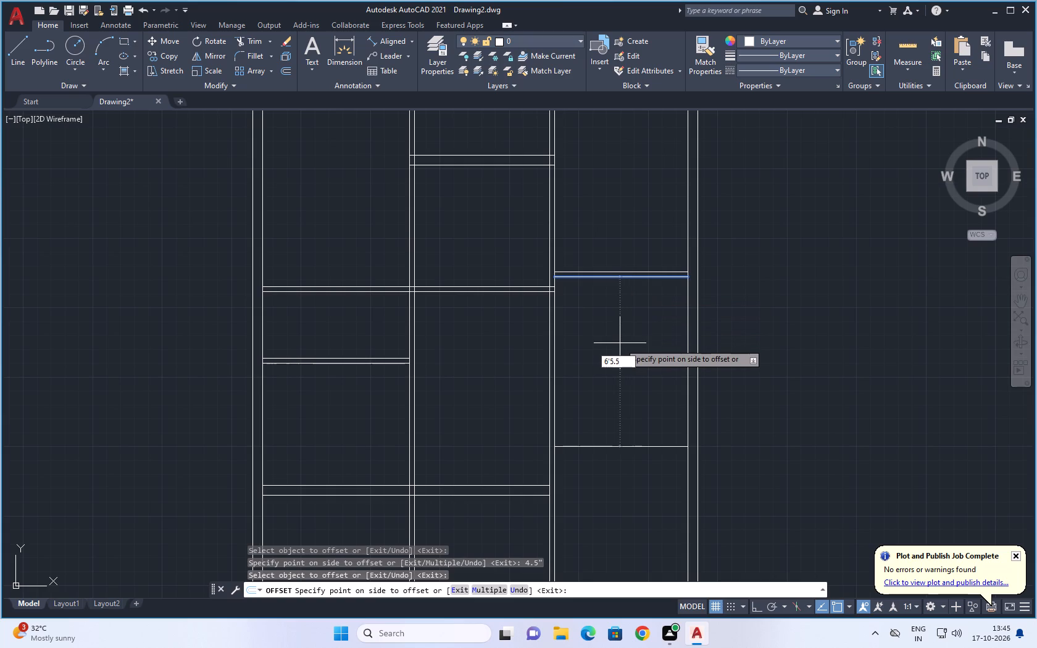
key("shift+quotedbl")
key("Return")
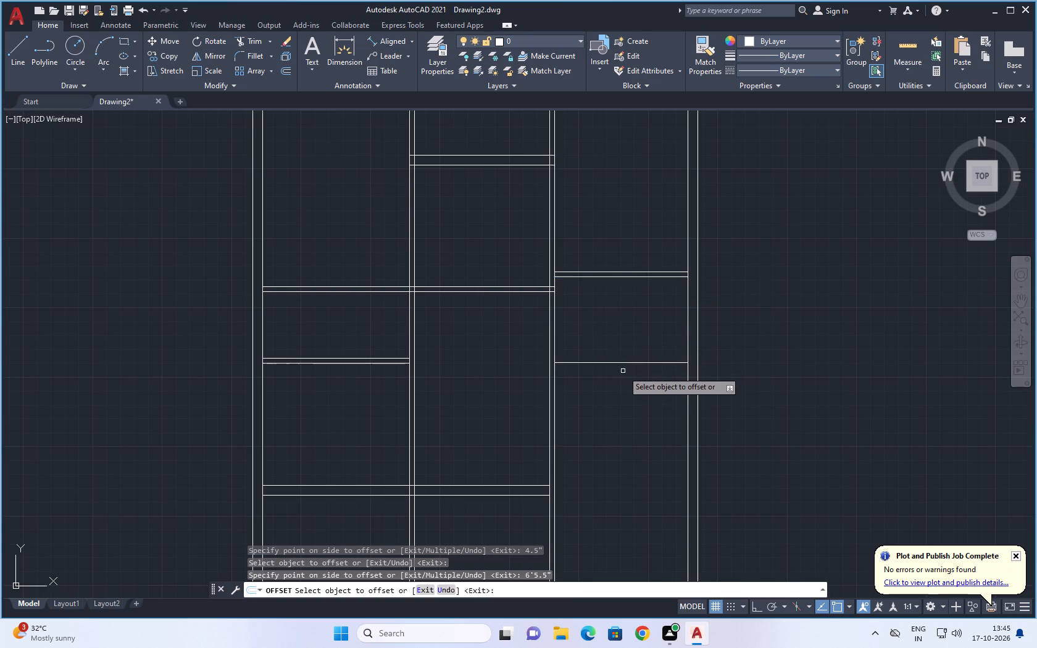
left_click(619, 362)
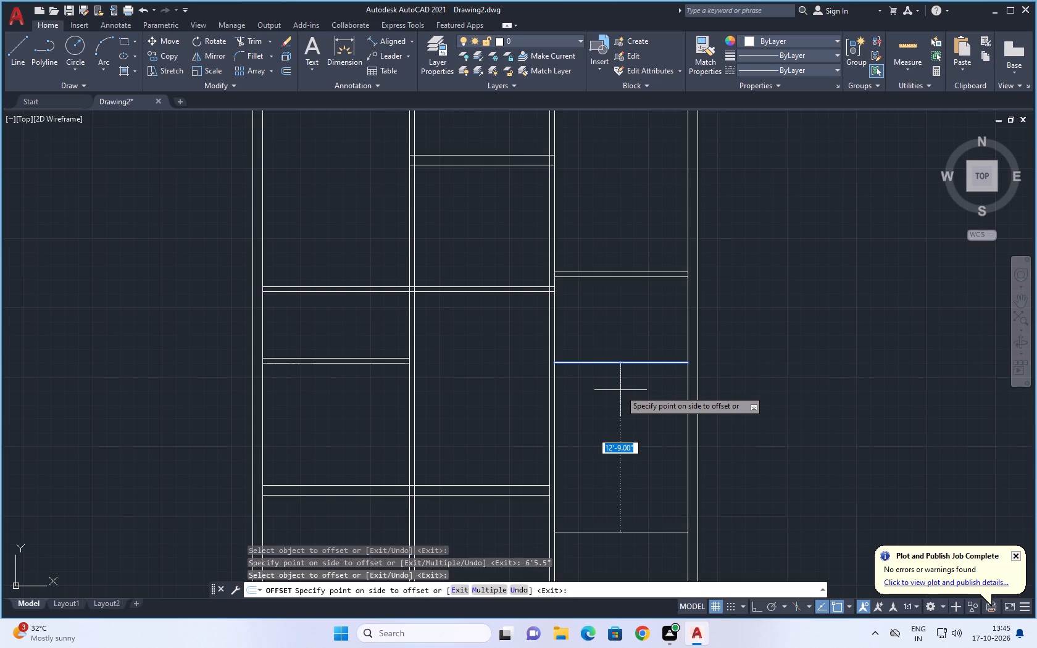
type("9\"")
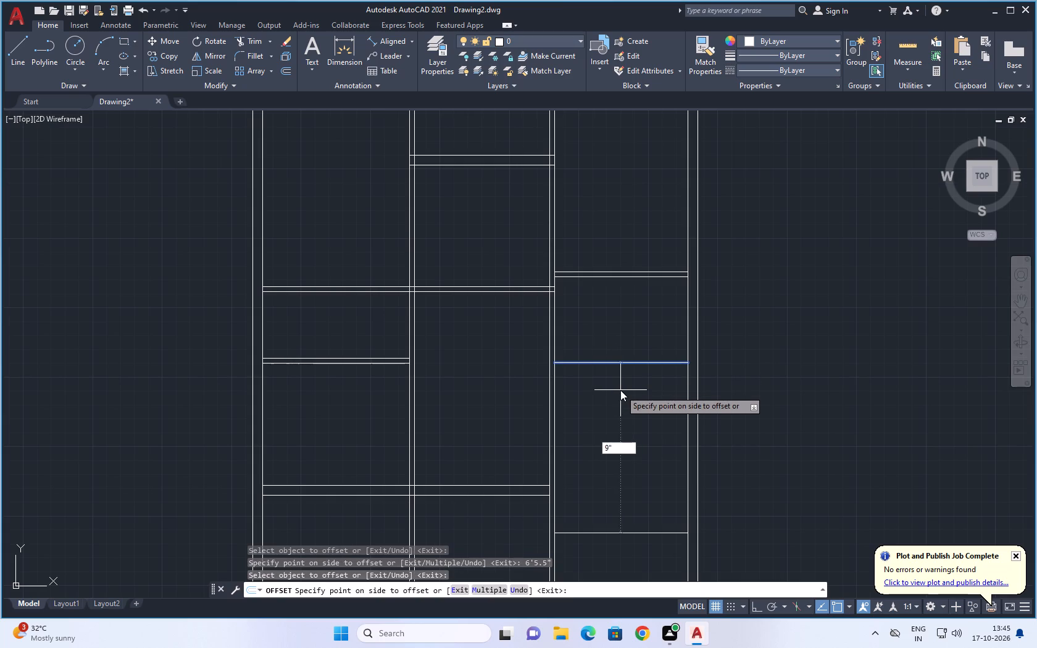
key("Return")
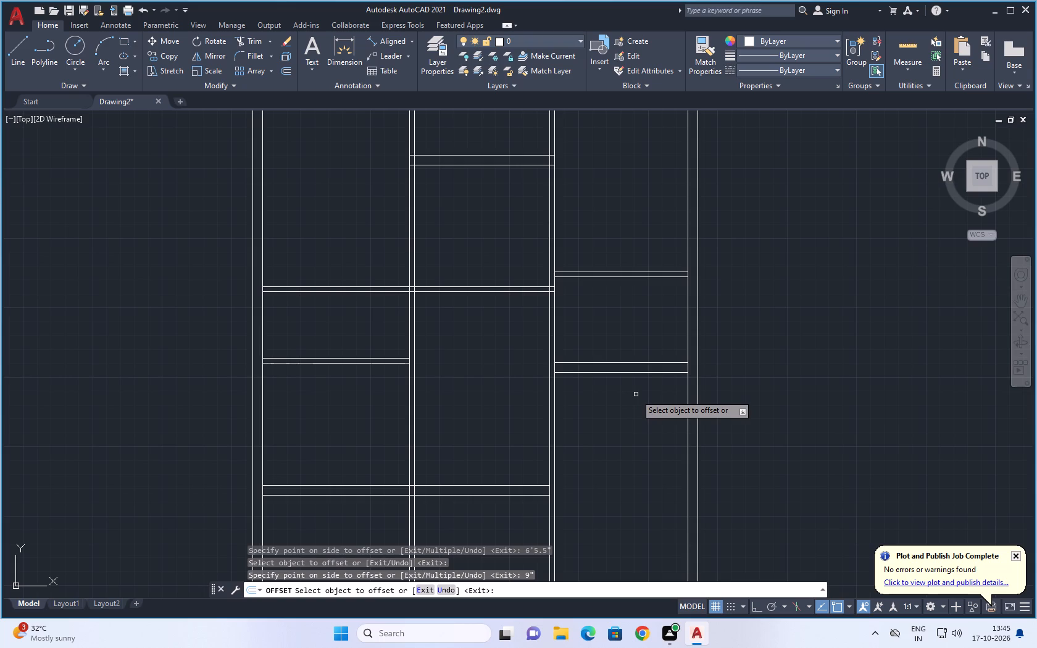
Add a third eastern-bay partition by offsetting the second partition's lower line 6'1" downward, and offsetting the new line another 9" downward.
left_click(640, 373)
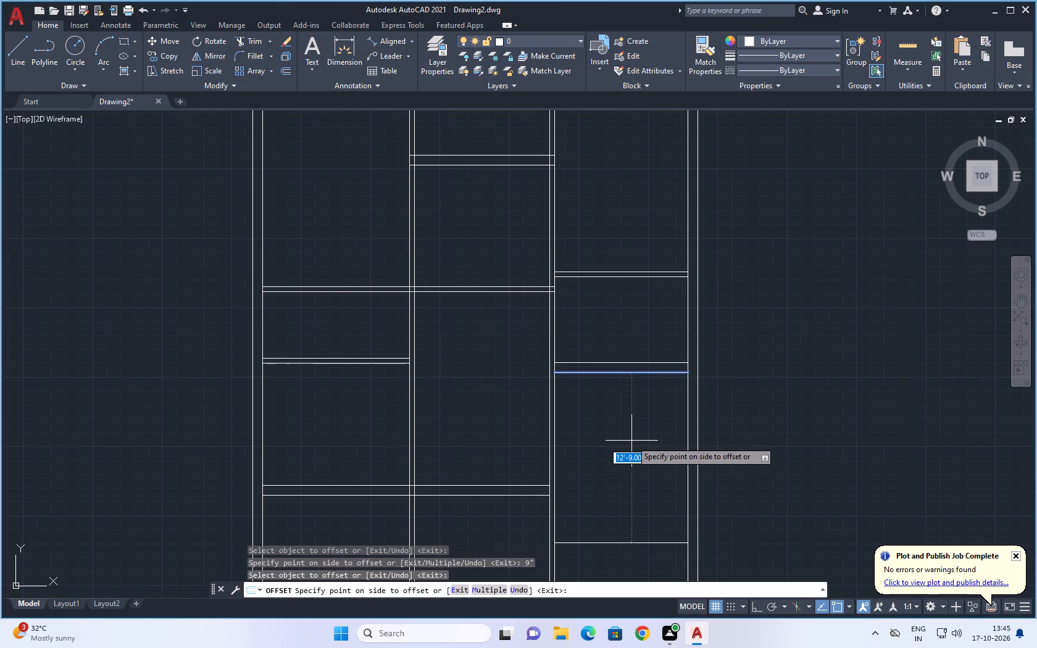
type("6'1")
key("shift+quotedbl")
key("Return")
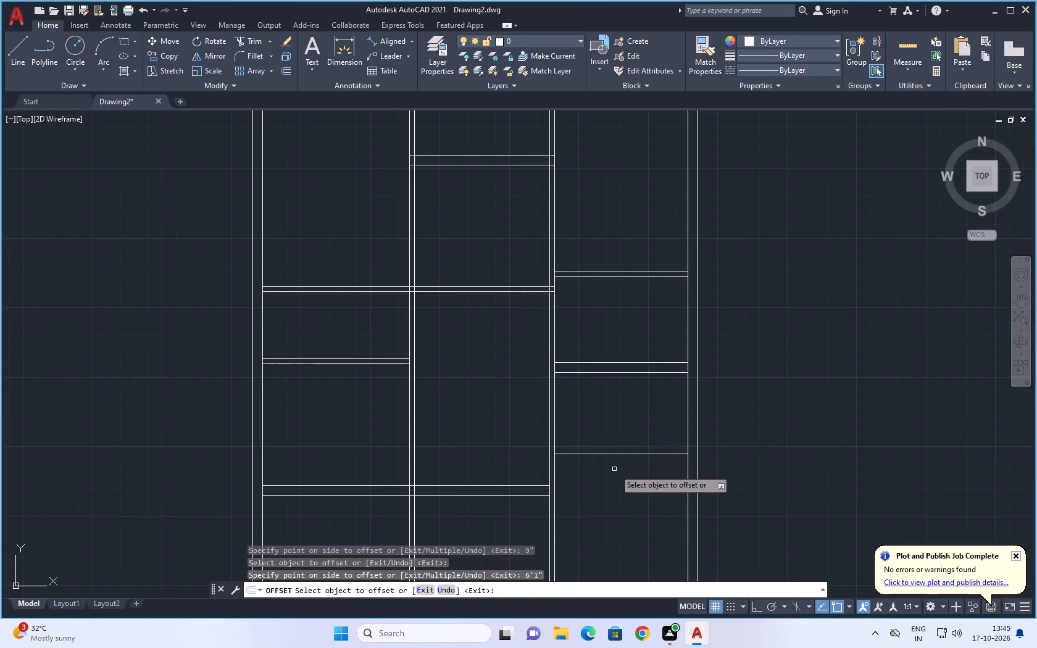
left_click(620, 455)
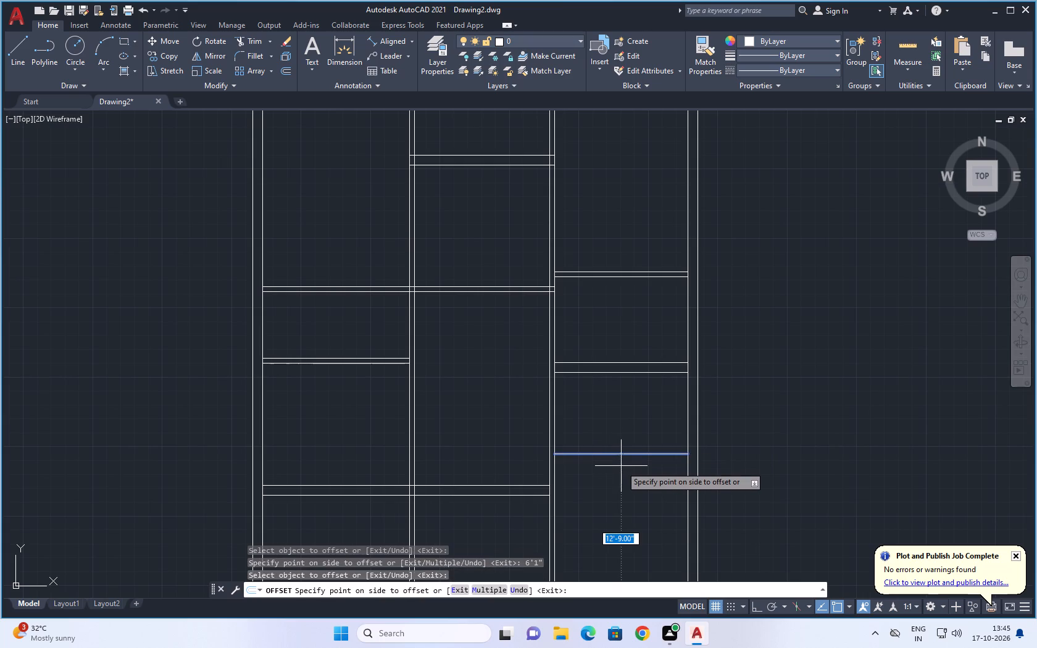
type("9\"")
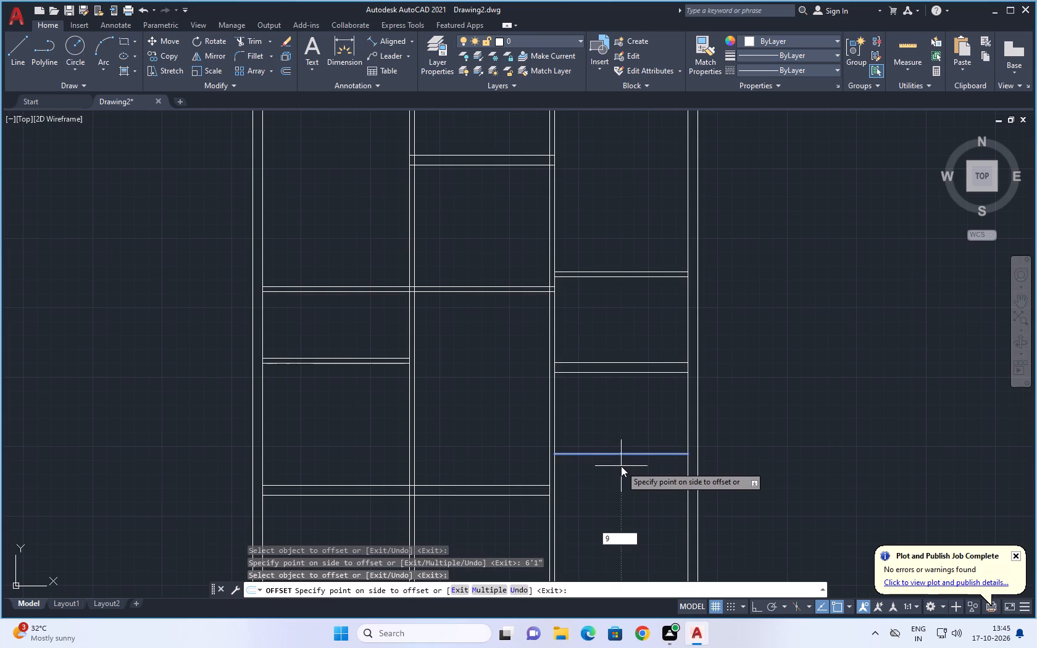
key("Return")
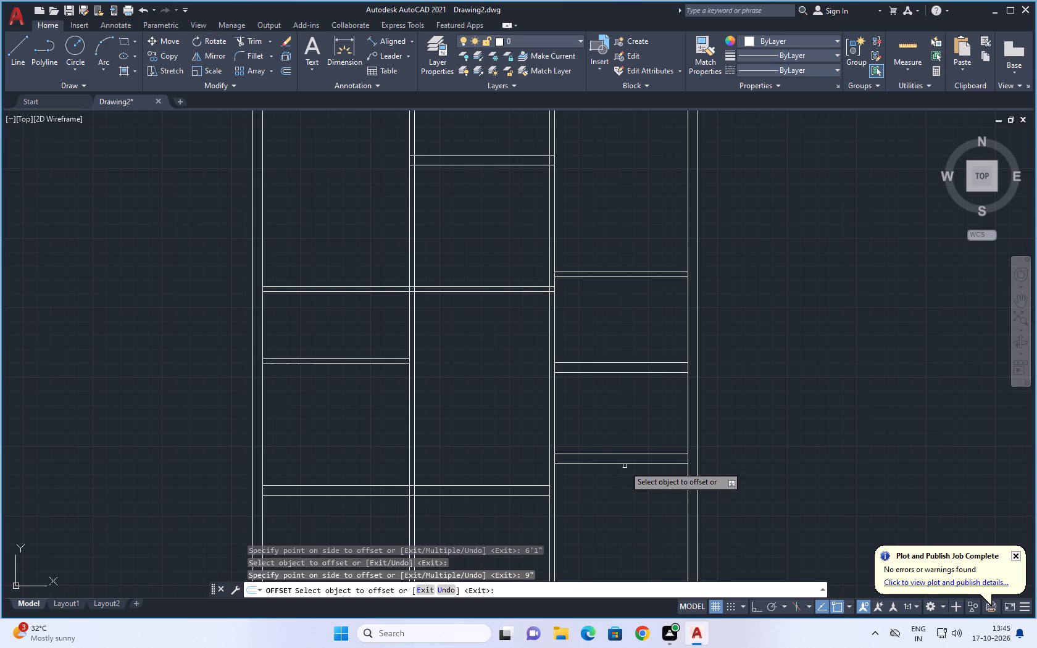
Add a fourth eastern-bay partition by offsetting the third partition's lower line 14'0.5" downward, and offsetting the new line another 4.5" downward.
scroll(625, 470, "up", 2)
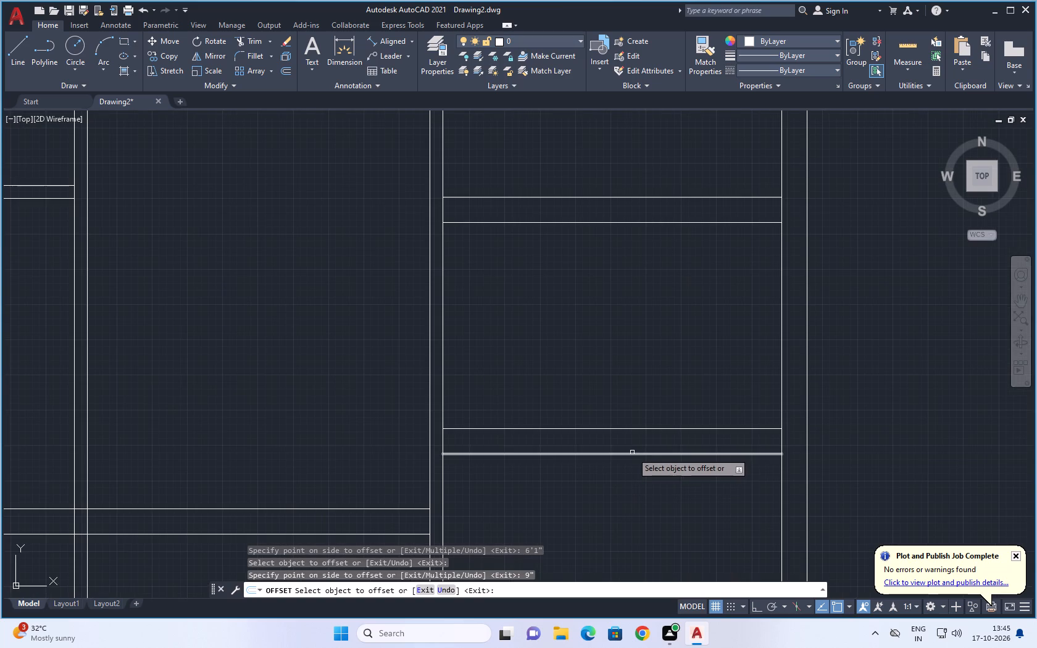
left_click(633, 454)
scroll(659, 521, "down", 2)
middle_click_drag(660, 521, 660, 335)
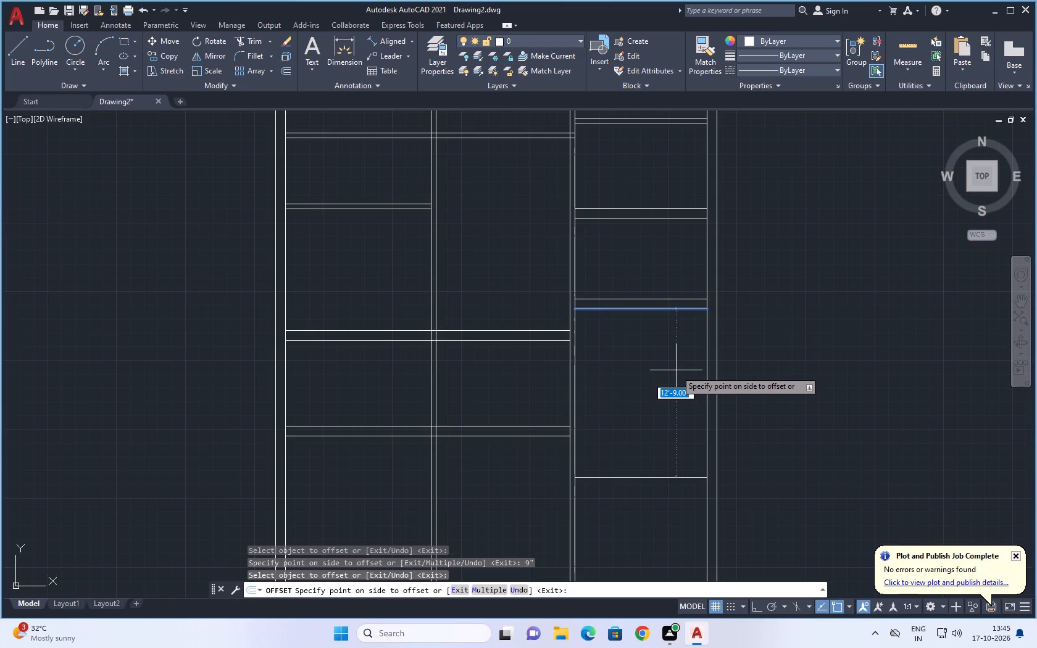
type("14'0.5\"")
key("Return")
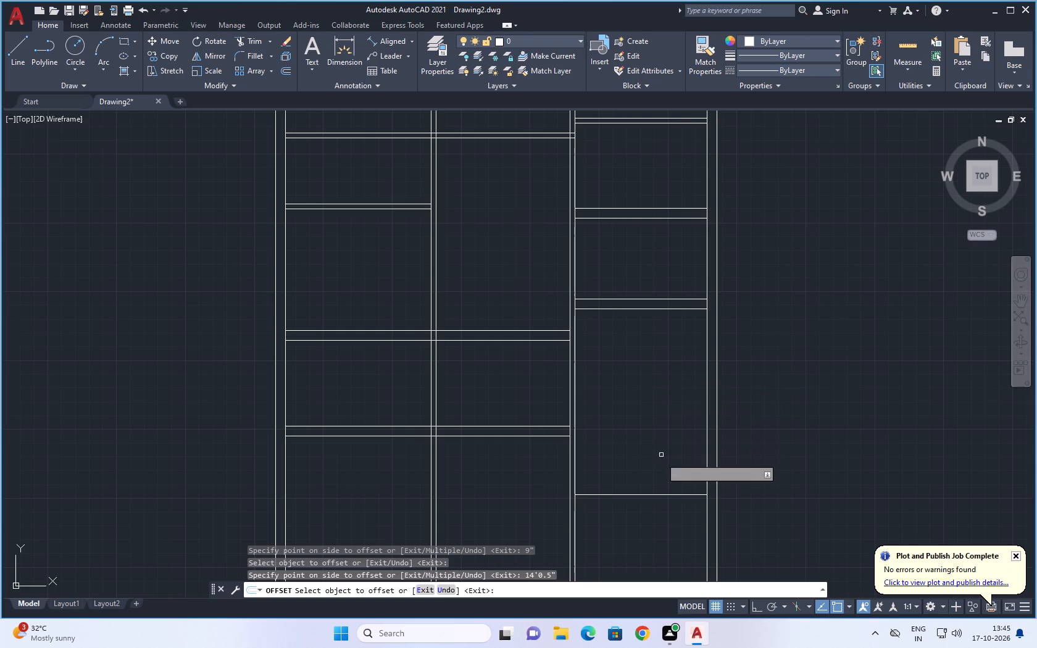
middle_click_drag(651, 460, 635, 288)
left_click(634, 325)
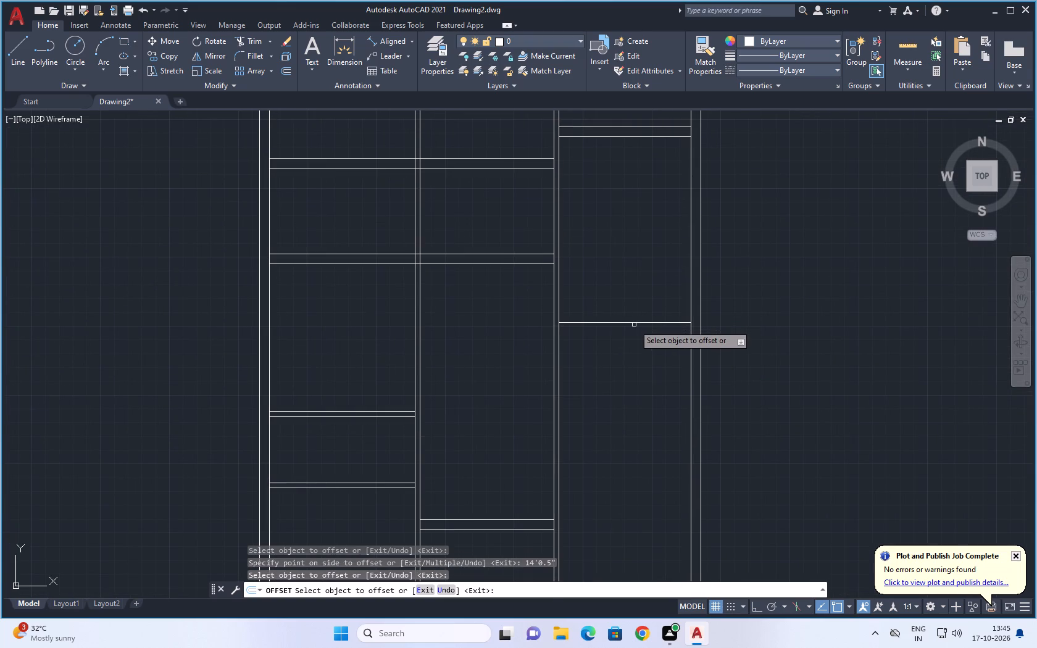
left_click(635, 323)
type("4.5\"")
key("Return")
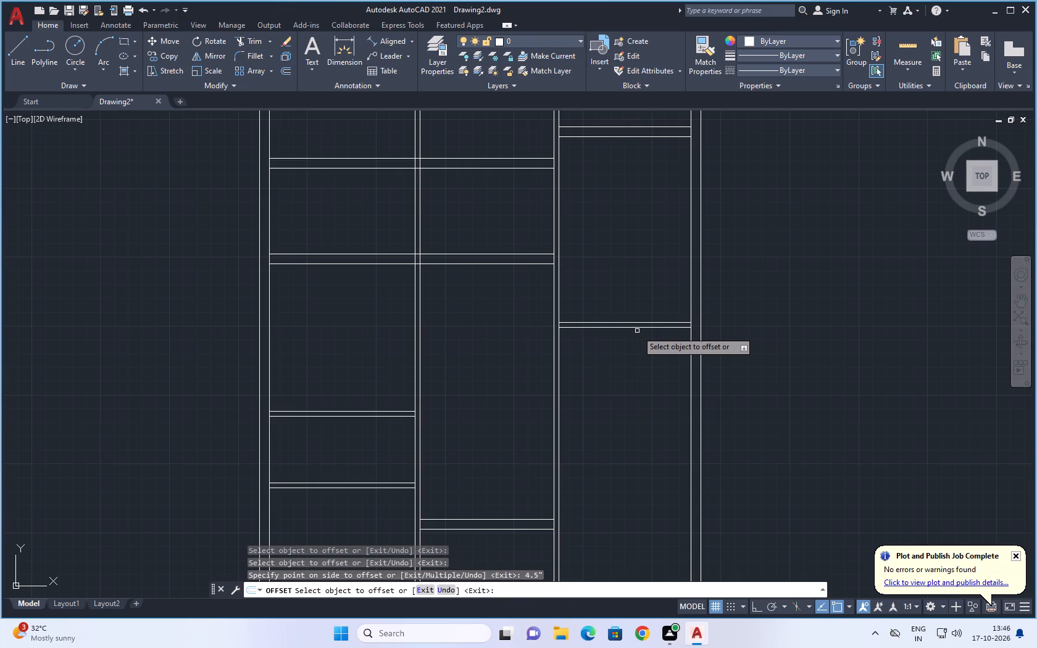
Add a fifth eastern-bay partition by offsetting the fourth's lower line 5'6" downward and the new line another 4.5" downward, and end Offset.
scroll(633, 339, "up", 1)
left_click(637, 320)
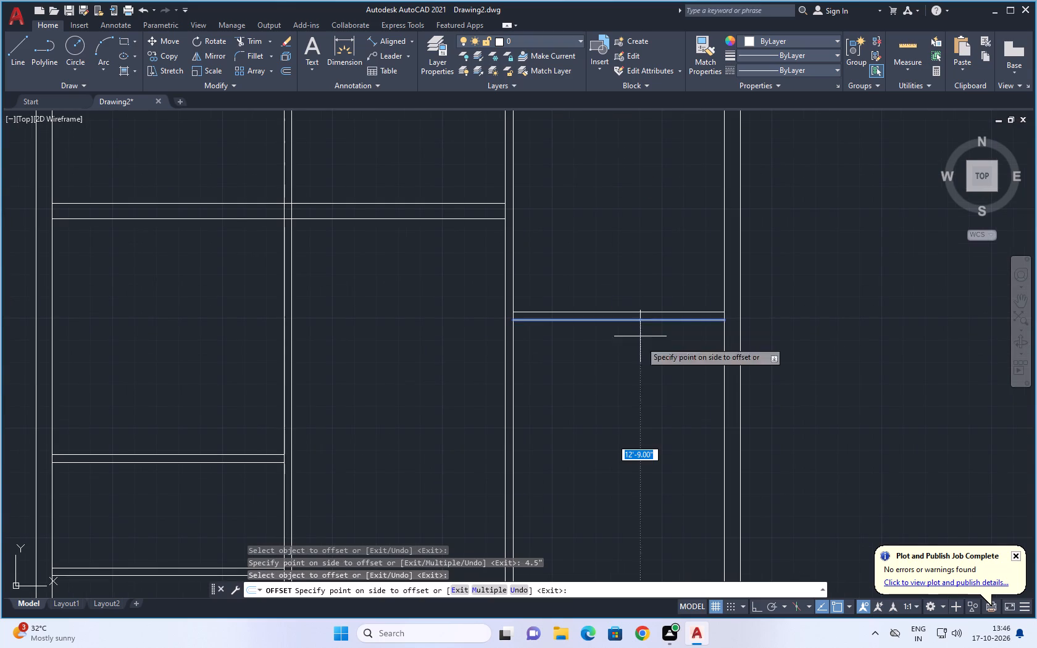
type("5'6\"")
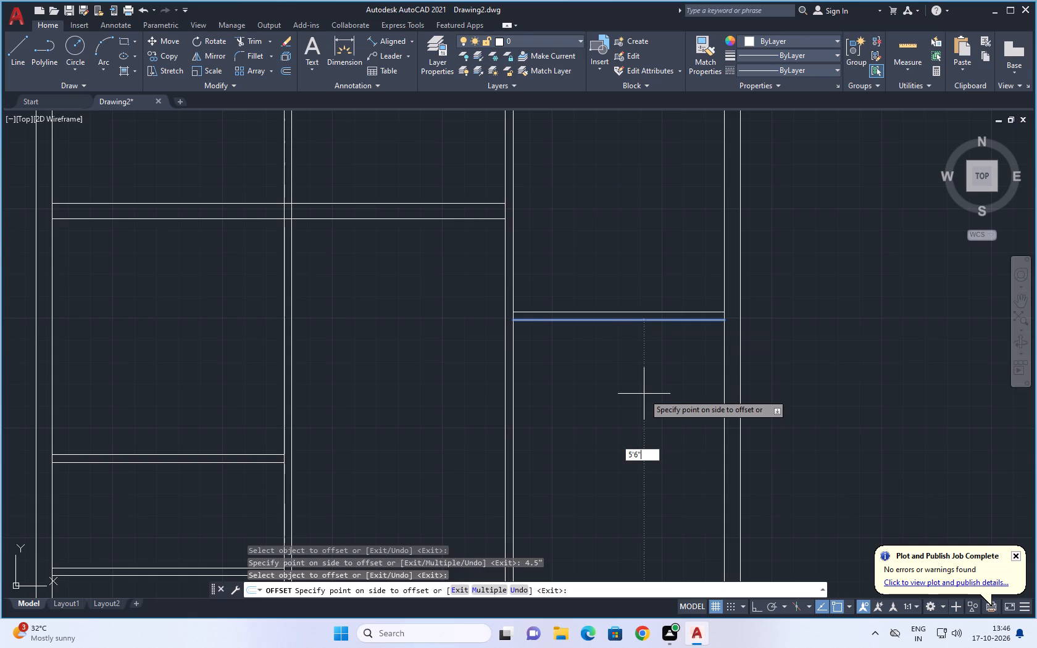
key("Return")
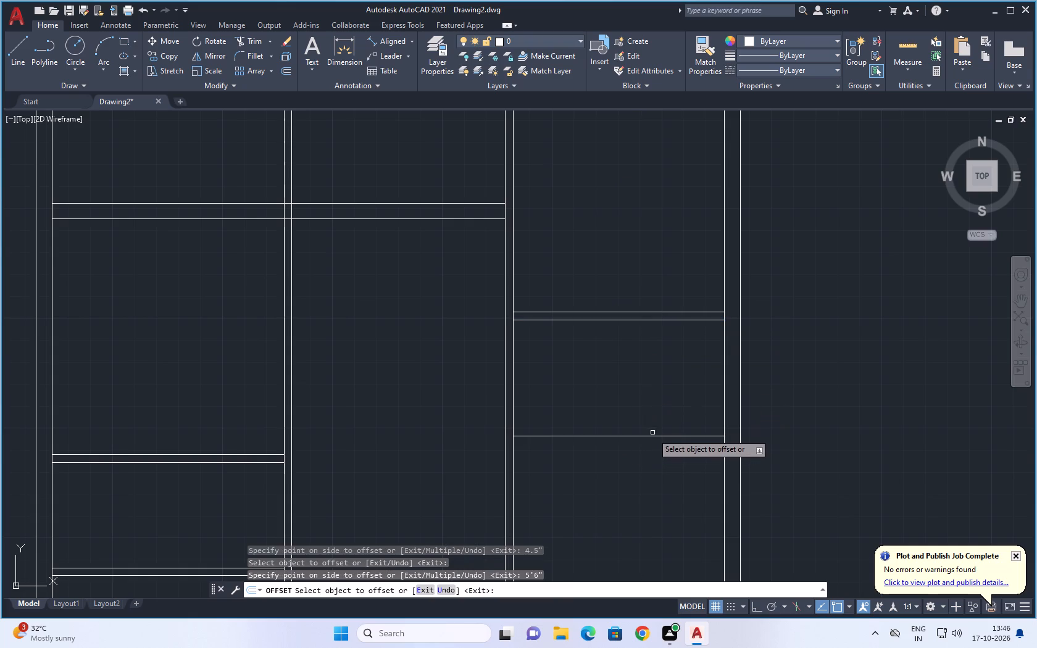
left_click(652, 436)
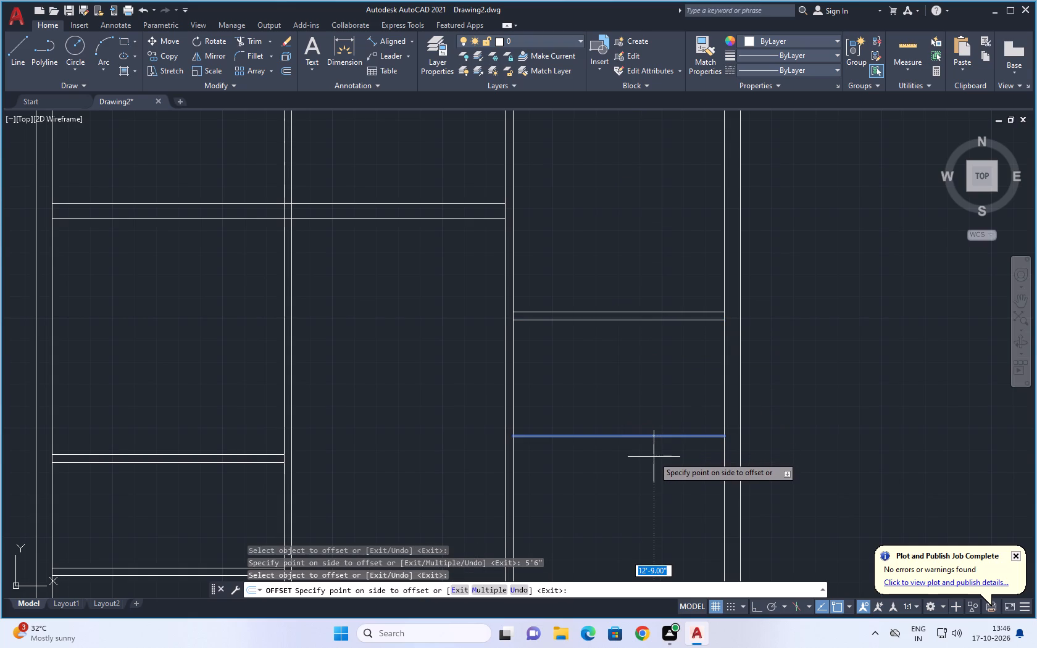
type("4.5\"")
key("Return")
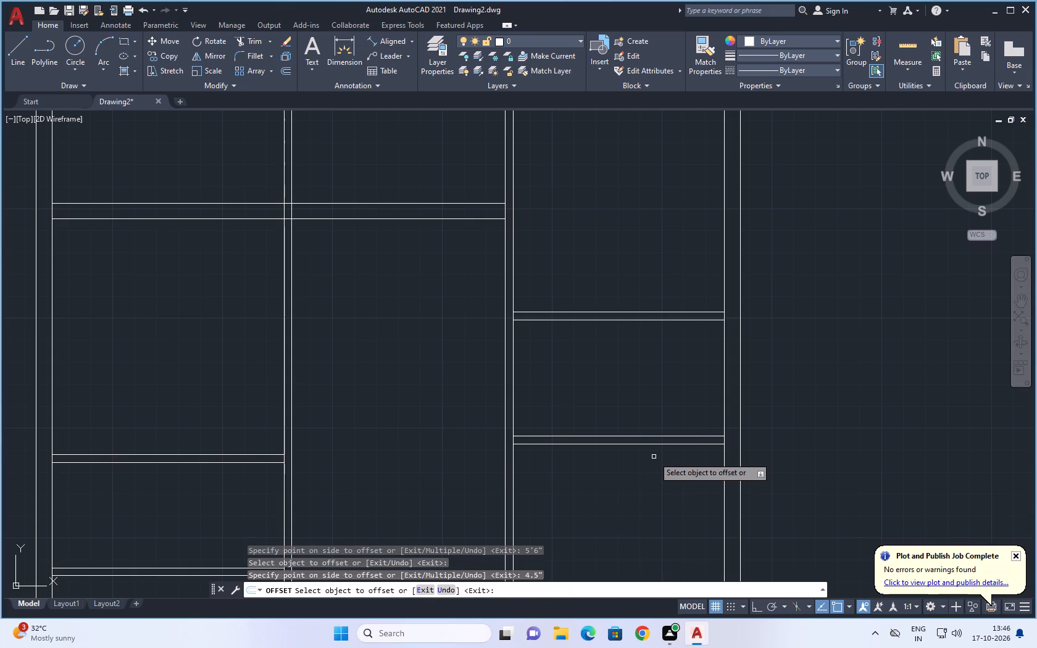
scroll(674, 460, "down", 3)
middle_click_drag(741, 470, 742, 449)
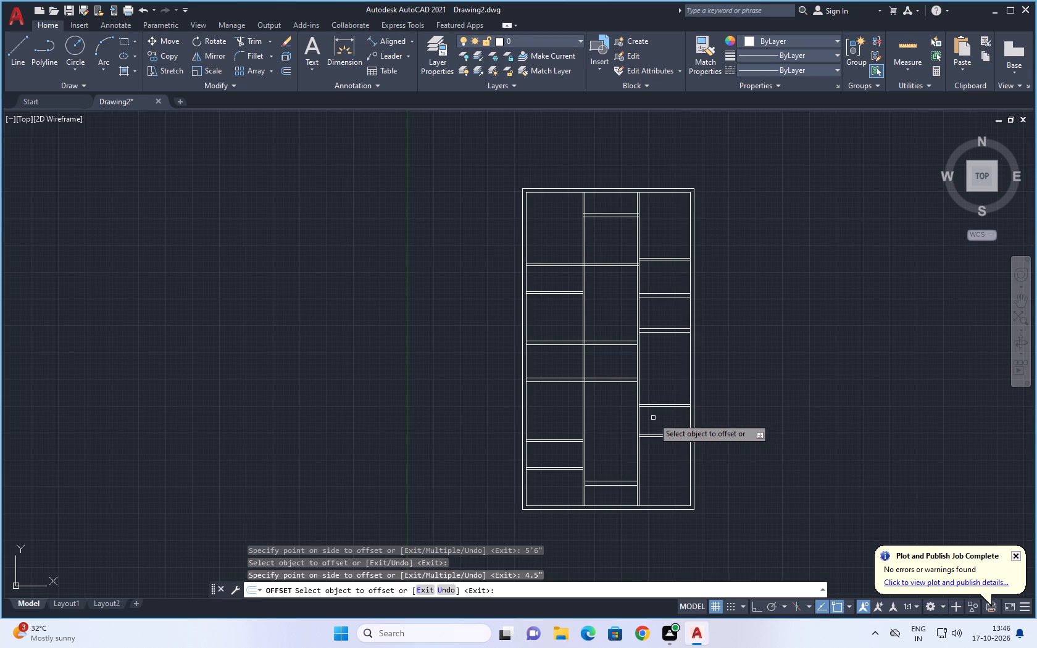
scroll(659, 417, "up", 1)
middle_click_drag(748, 417, 748, 400)
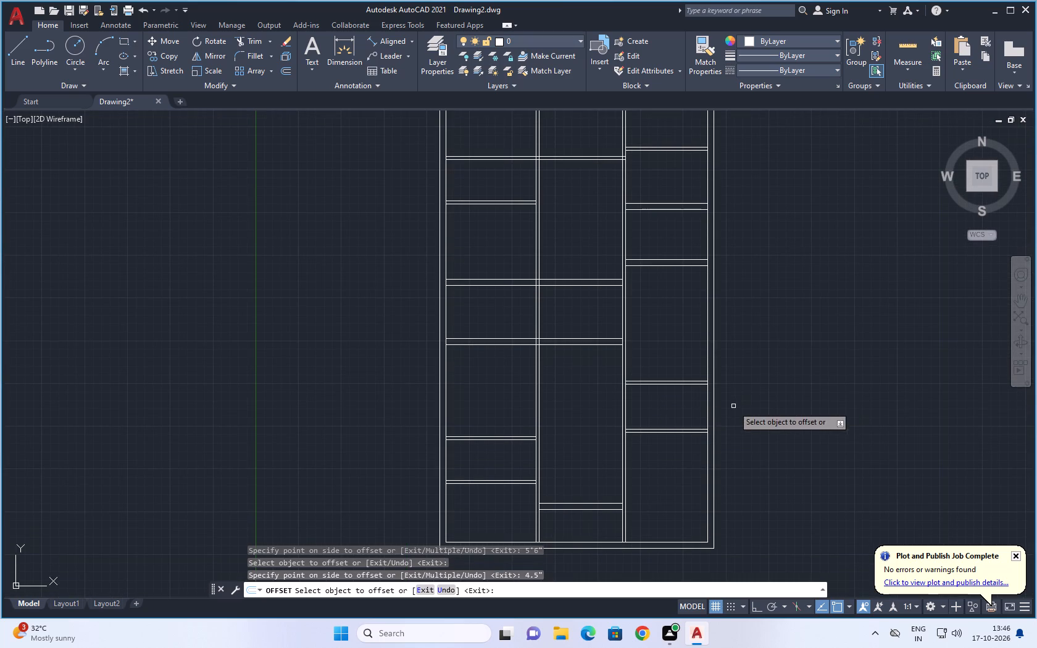
key("Escape")
key("Escape")
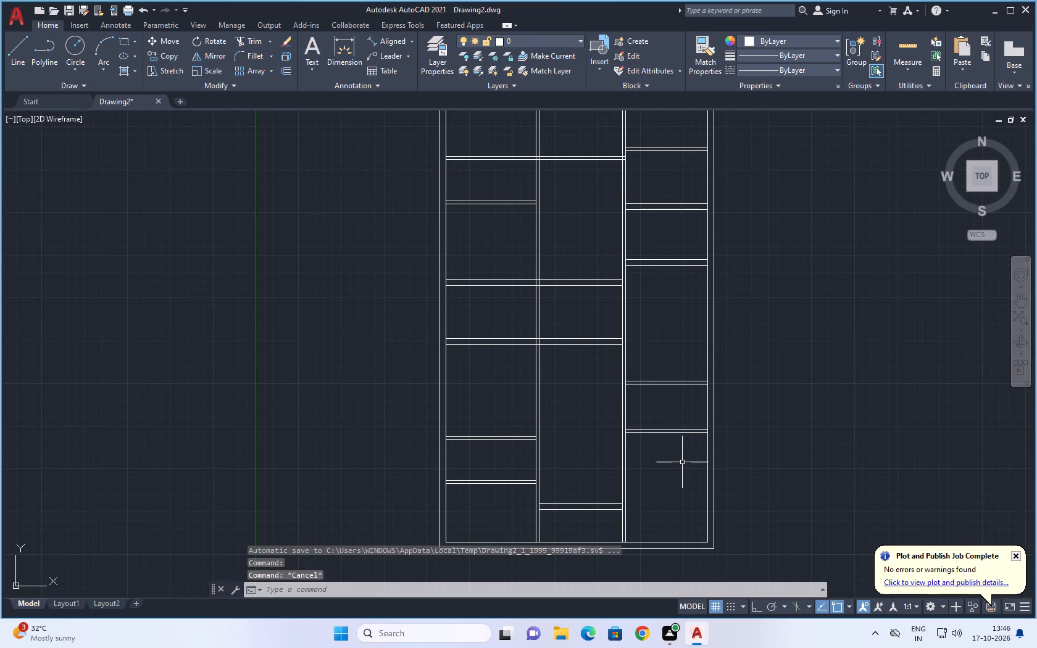
Break the eastern wall's inner line at the lowest eastern partition's upper line and at the lower line of the partition above it.
type("BRE")
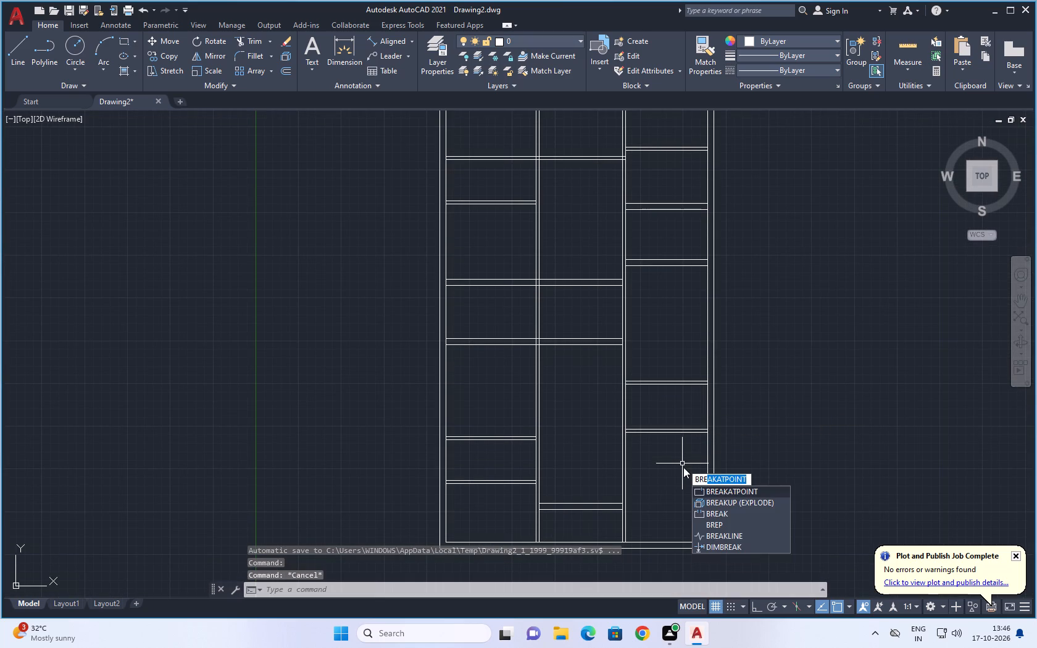
left_click(714, 492)
left_click(706, 420)
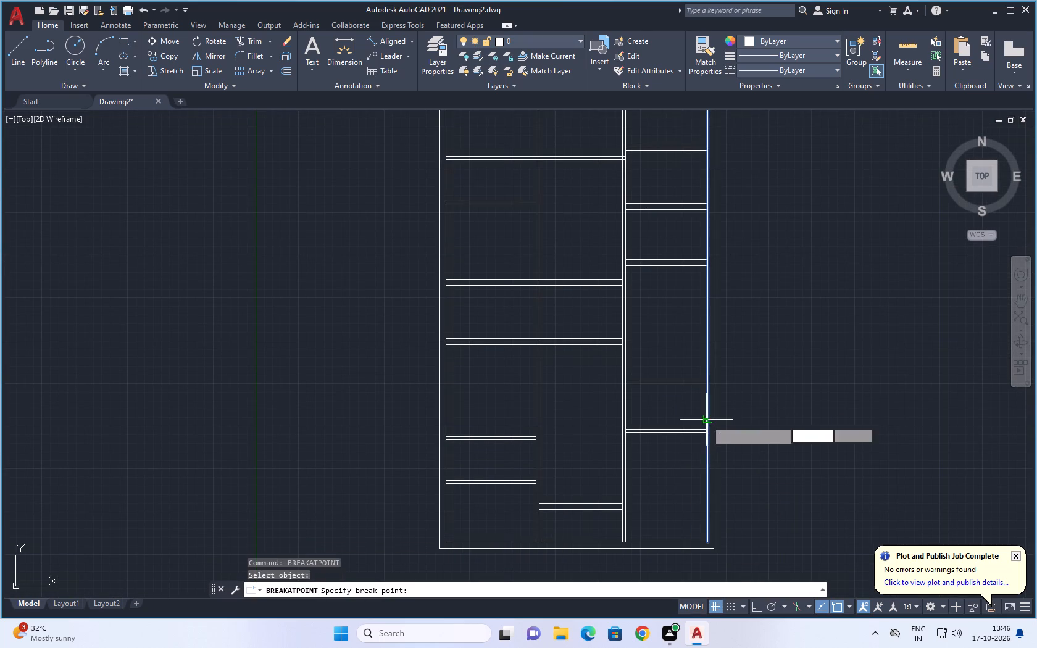
scroll(707, 430, "up", 2)
left_click(701, 433)
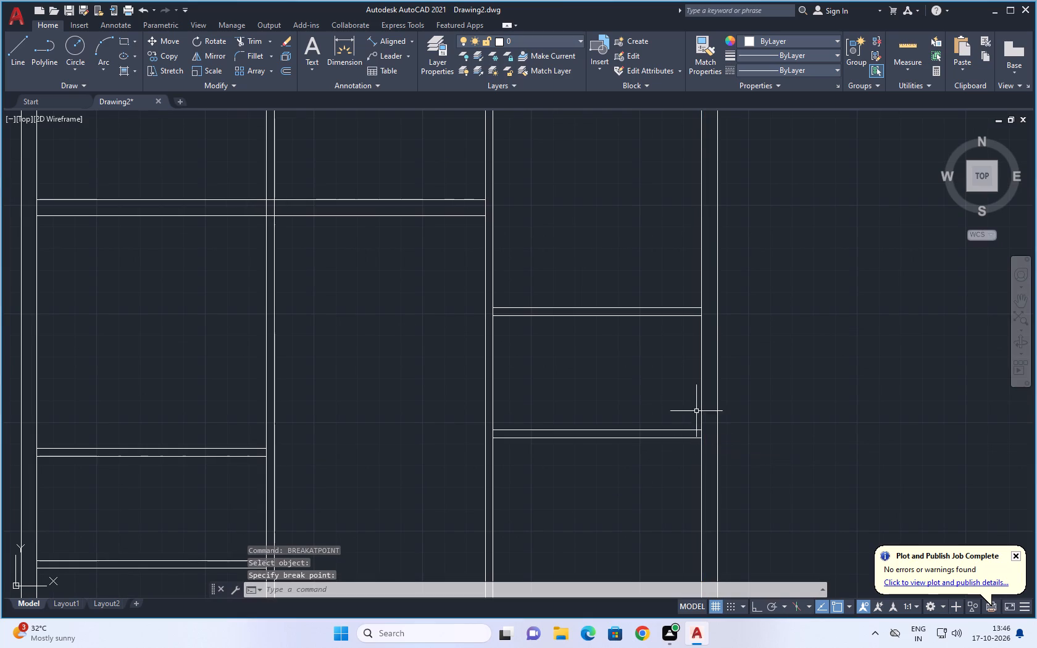
key("space")
left_click(701, 384)
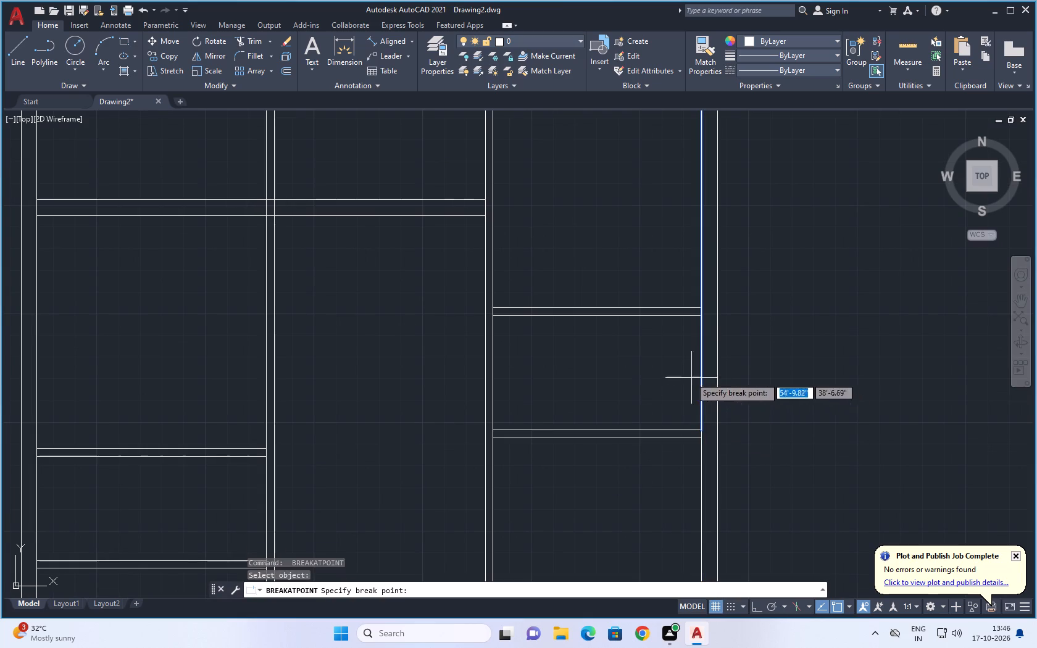
left_click(702, 319)
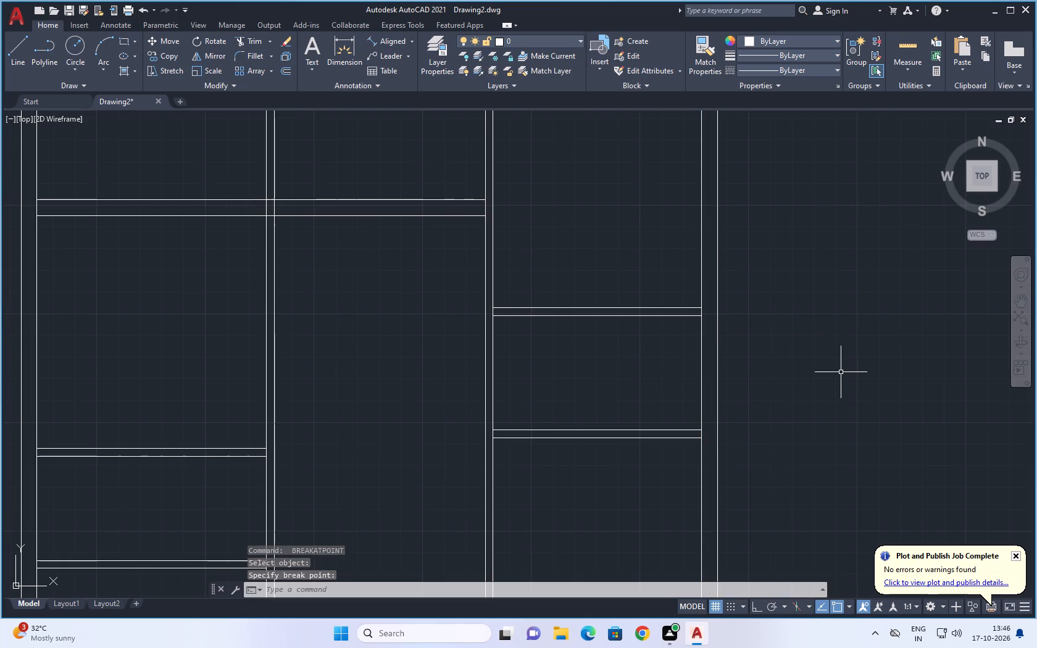
key("Escape")
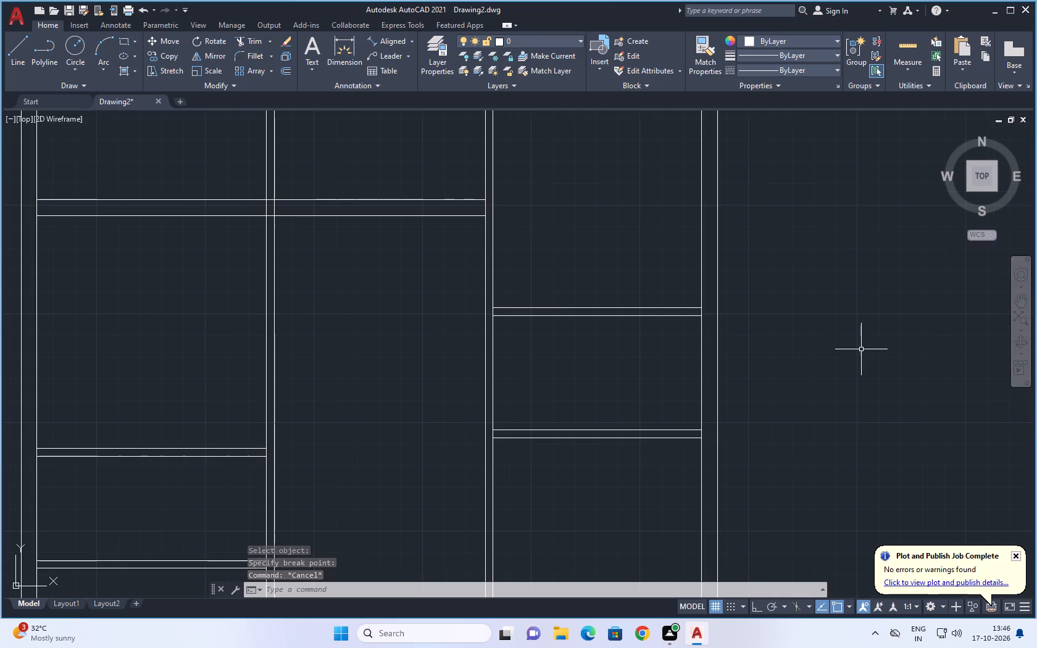
scroll(860, 349, "down", 1)
middle_click_drag(851, 371, 827, 357)
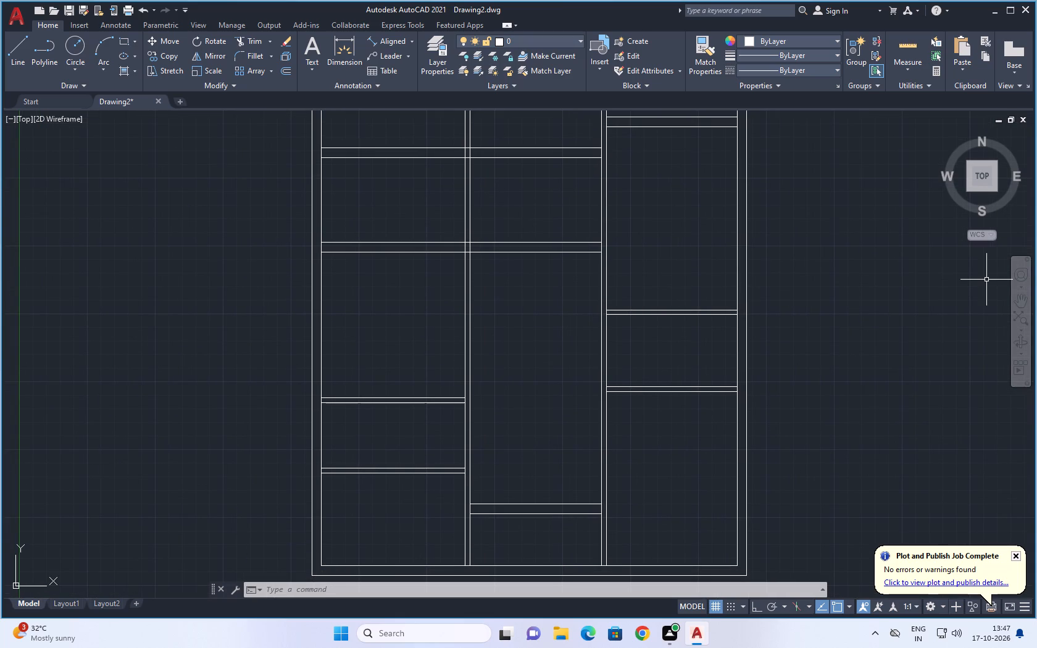
Between the two lowest eastern-bay partitions, offset the eastern wall's inner segment 6'7.5" west and the new line another 4.5" west, and end Offset.
scroll(979, 282, "down", 1)
middle_click_drag(905, 336, 814, 353)
scroll(802, 346, "up", 1)
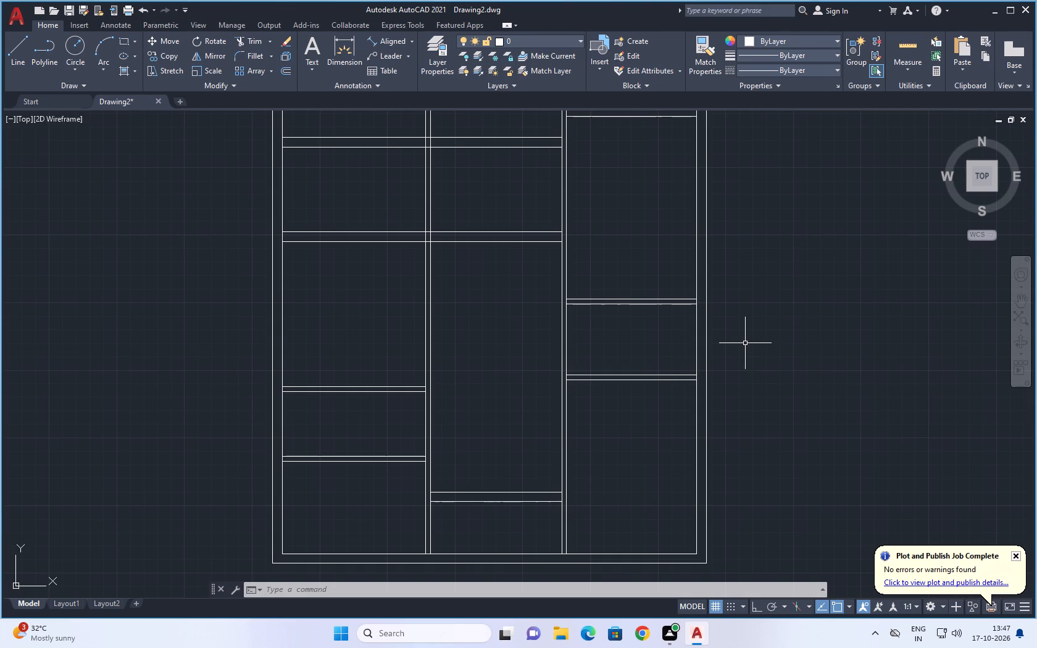
key("o")
key("Return")
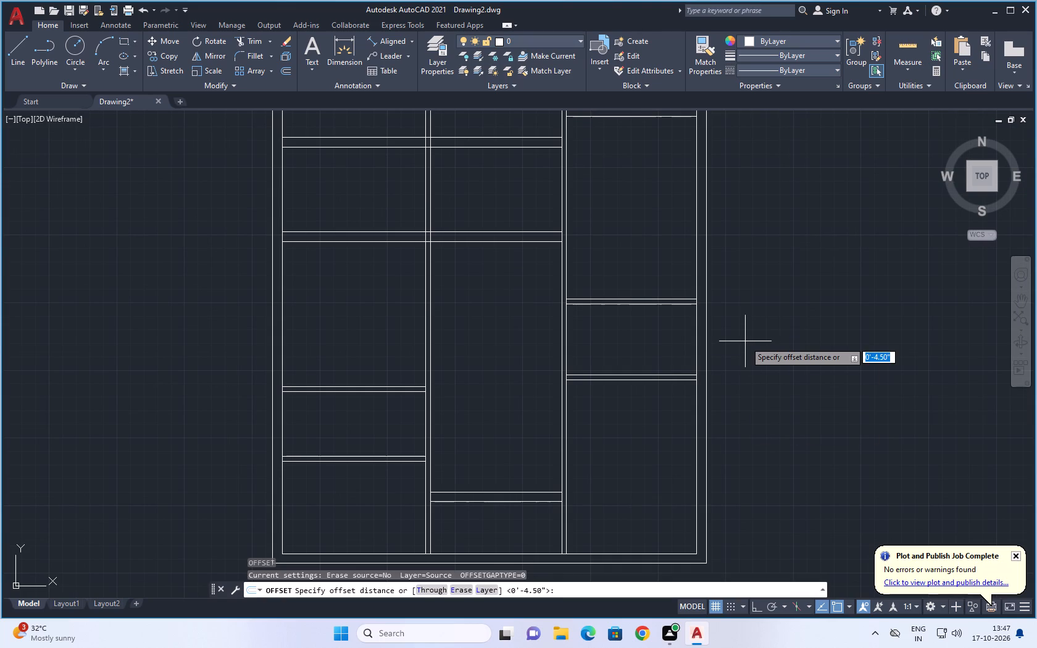
type("6'")
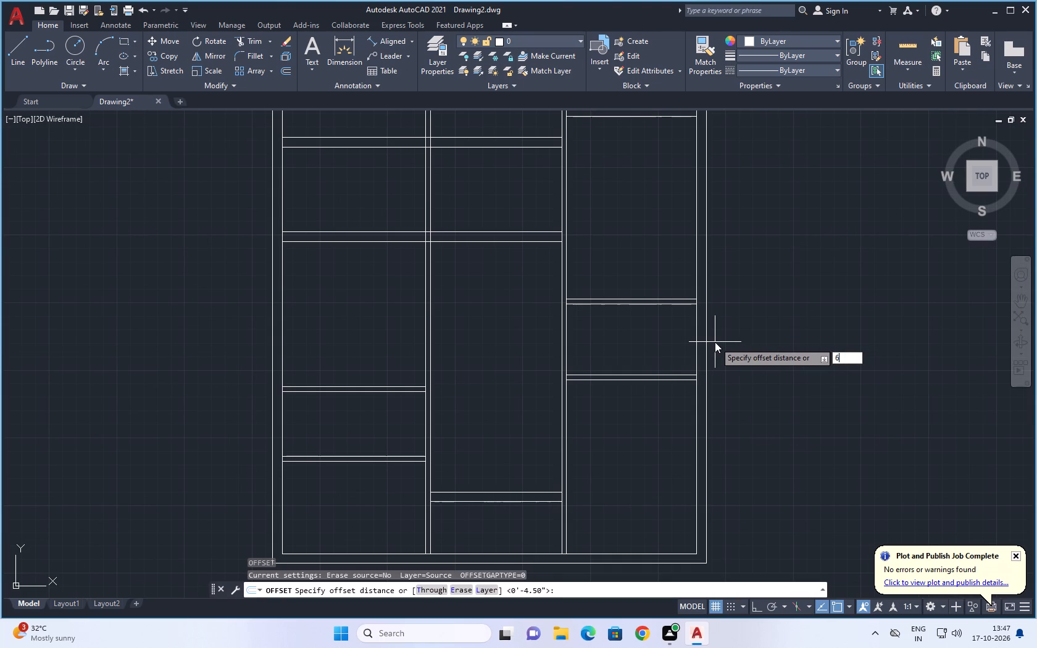
type("7.5\"")
key("Return")
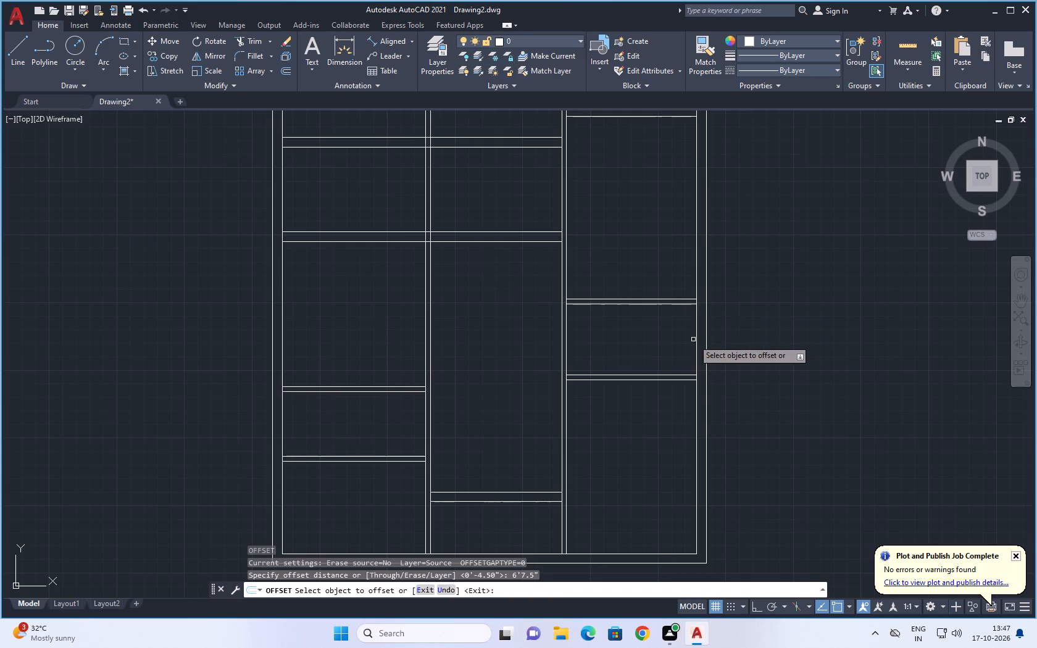
left_click(698, 336)
left_click(635, 344)
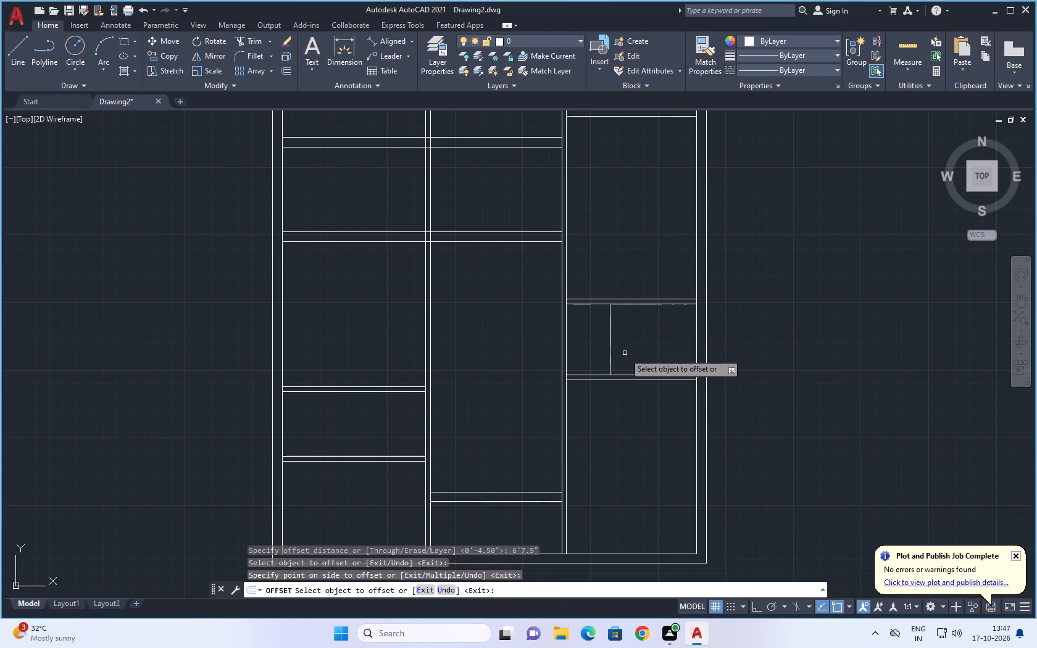
scroll(633, 343, "up", 1)
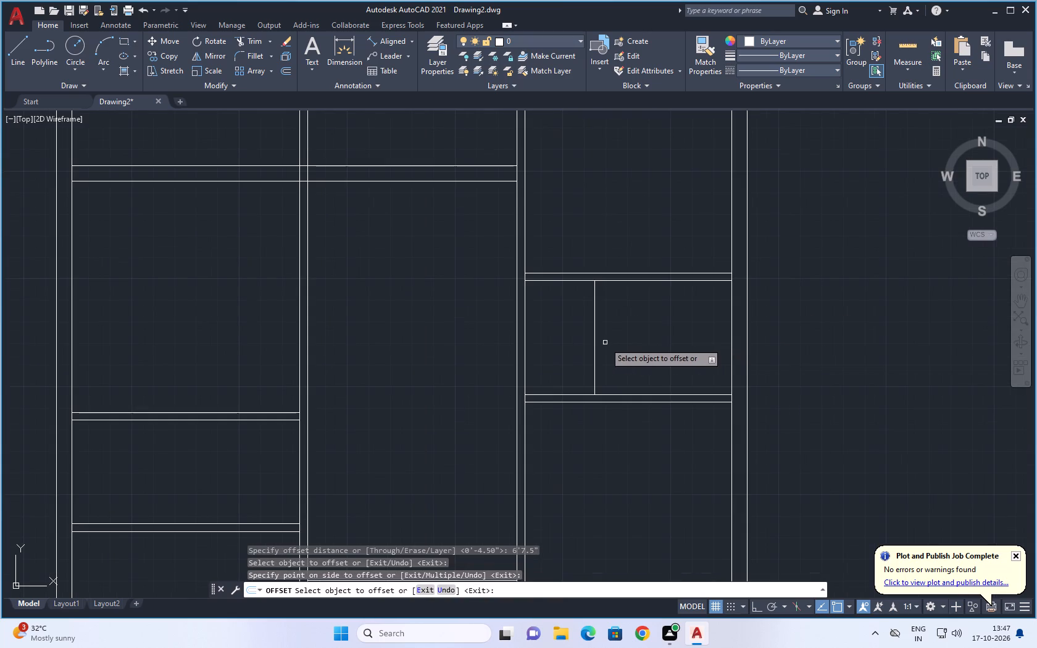
left_click(594, 340)
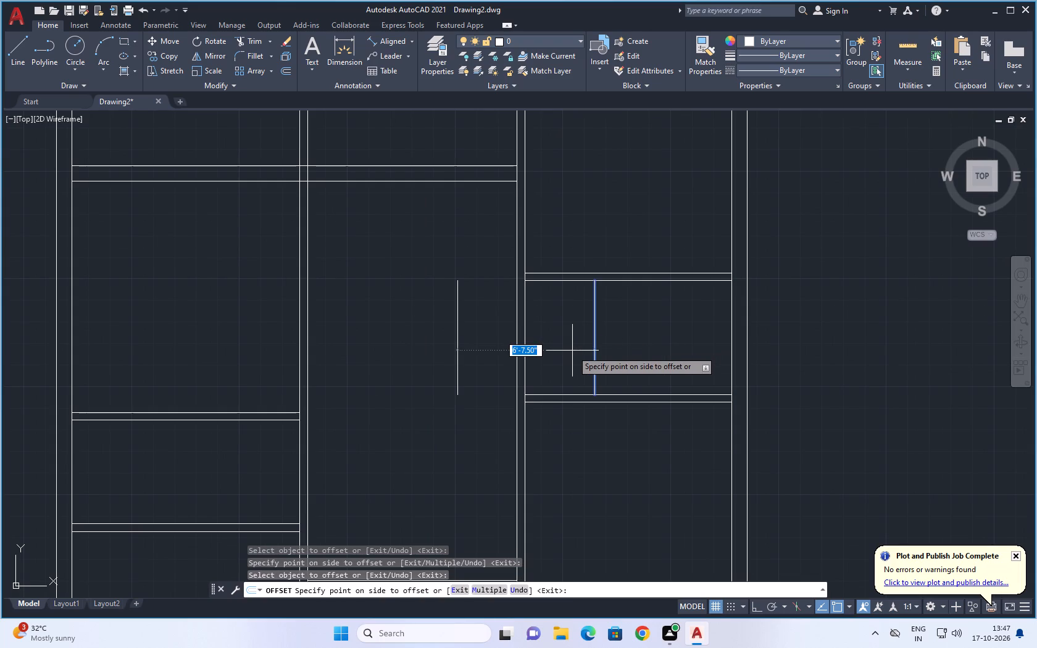
type("4.5")
key("shift+quotedbl")
key("Return")
scroll(590, 350, "down", 1)
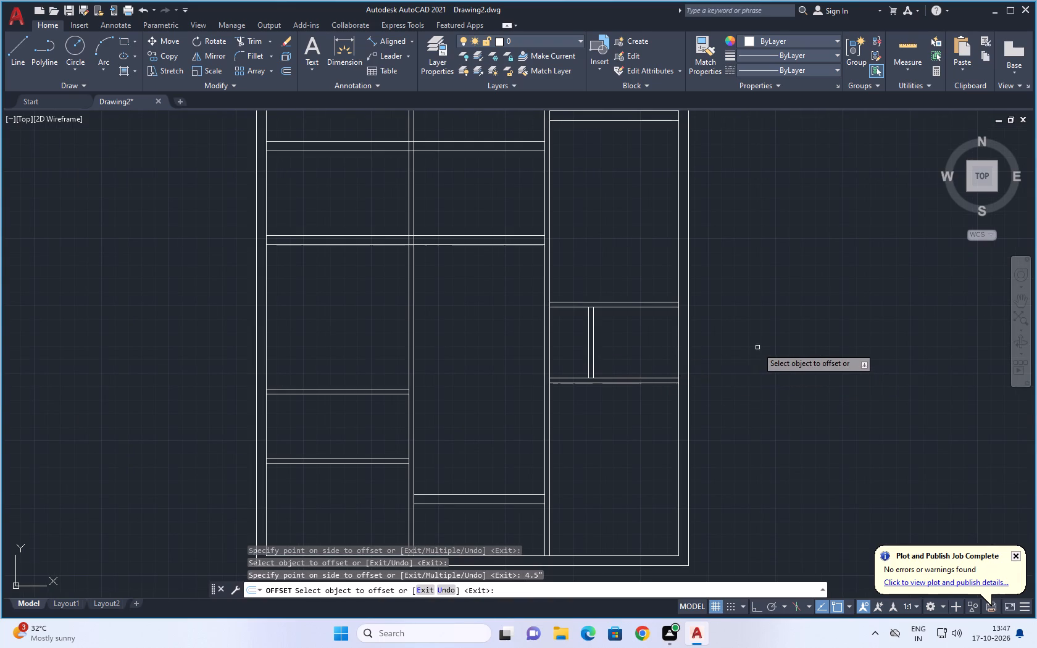
scroll(757, 347, "down", 1)
key("Escape")
key("Escape")
Extend both new vertical lines at each end to the outer lines of the two lowest eastern-bay partitions.
type("EX")
key("space")
left_click_drag(649, 331, 660, 332)
left_click_drag(658, 351, 643, 354)
scroll(667, 402, "up", 1)
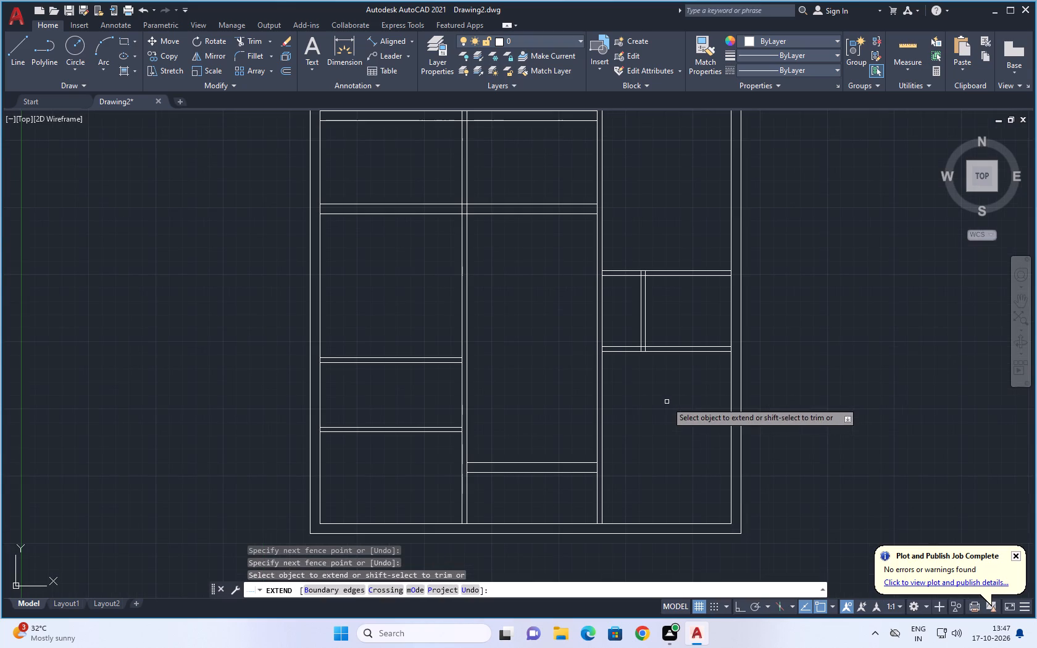
Trim the four lines of the two lowest eastern-bay partitions west of the new vertical partition.
left_click(239, 38)
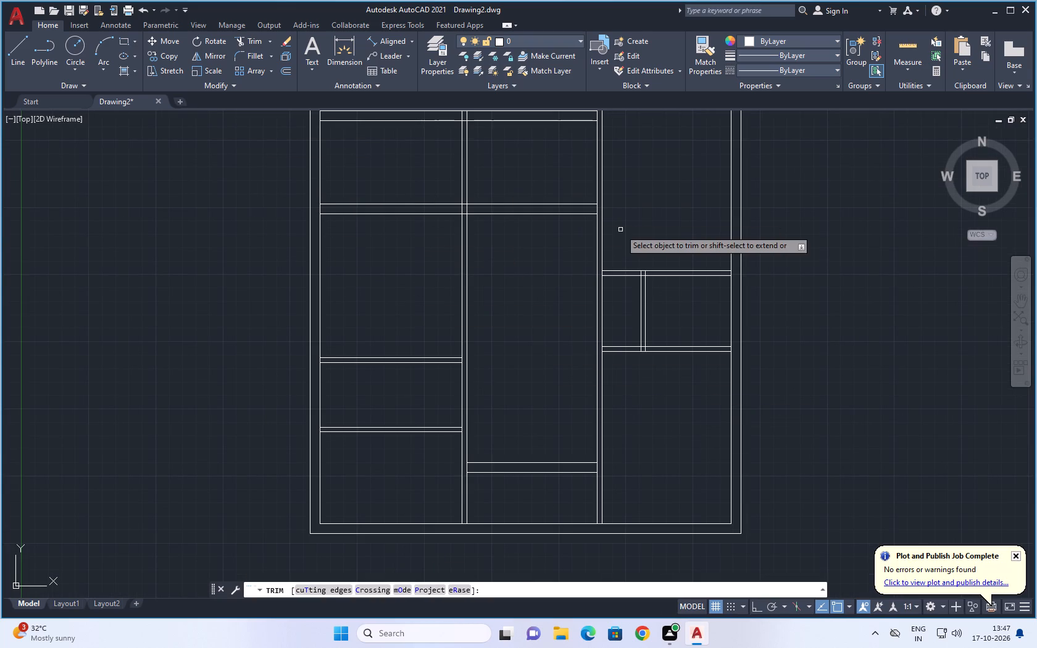
left_click_drag(626, 243, 628, 374)
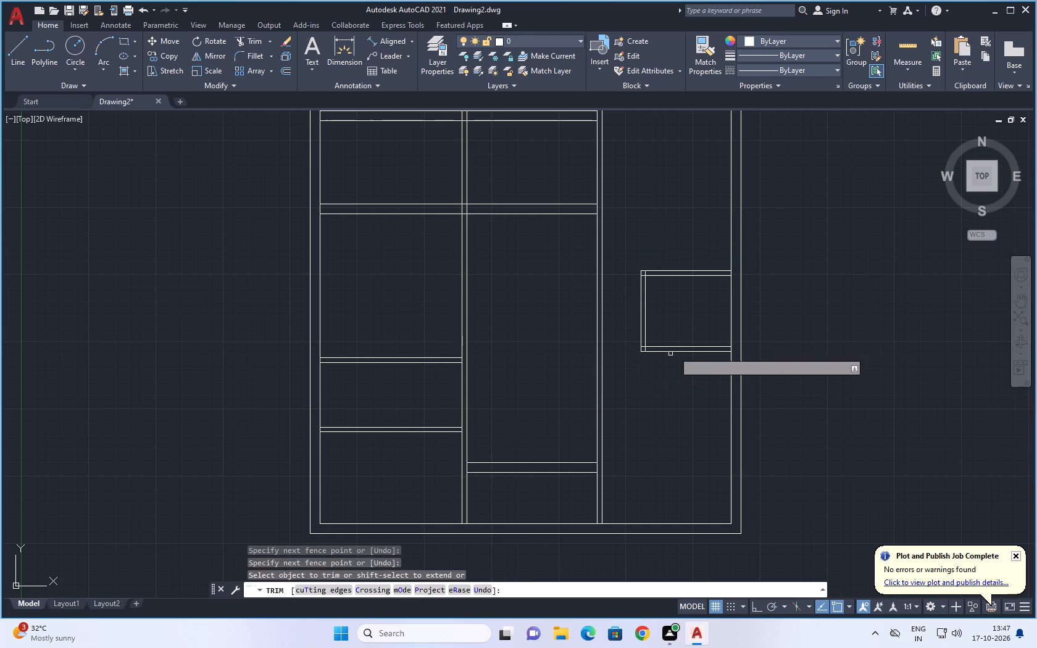
Look over the whole plan's partition layout and end Trim.
middle_click_drag(794, 286, 778, 347)
scroll(780, 341, "down", 1)
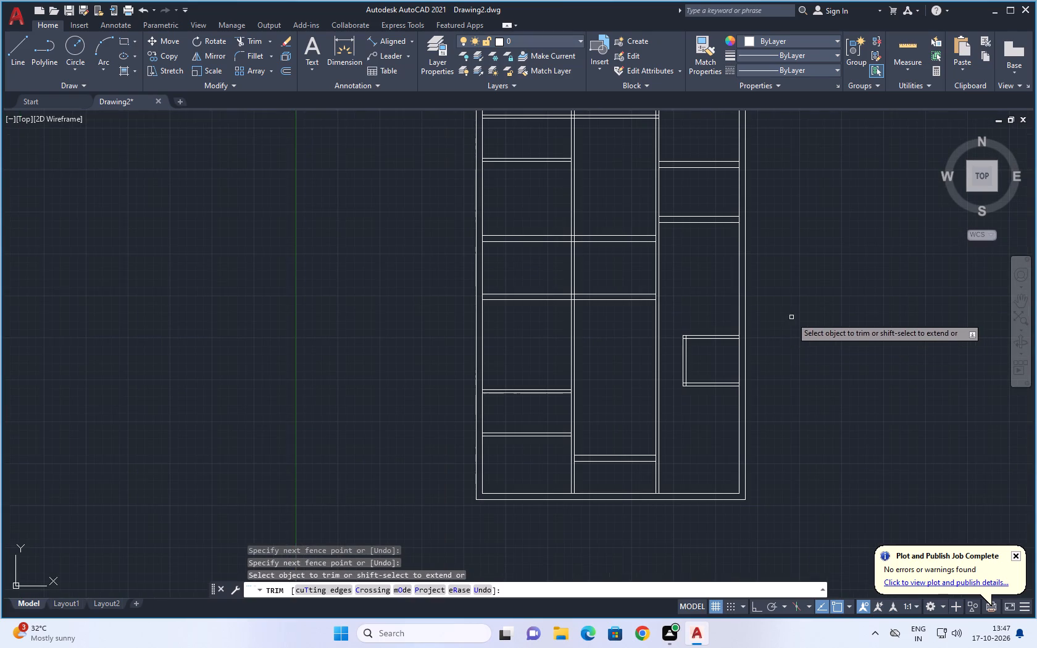
middle_click_drag(793, 311, 778, 336)
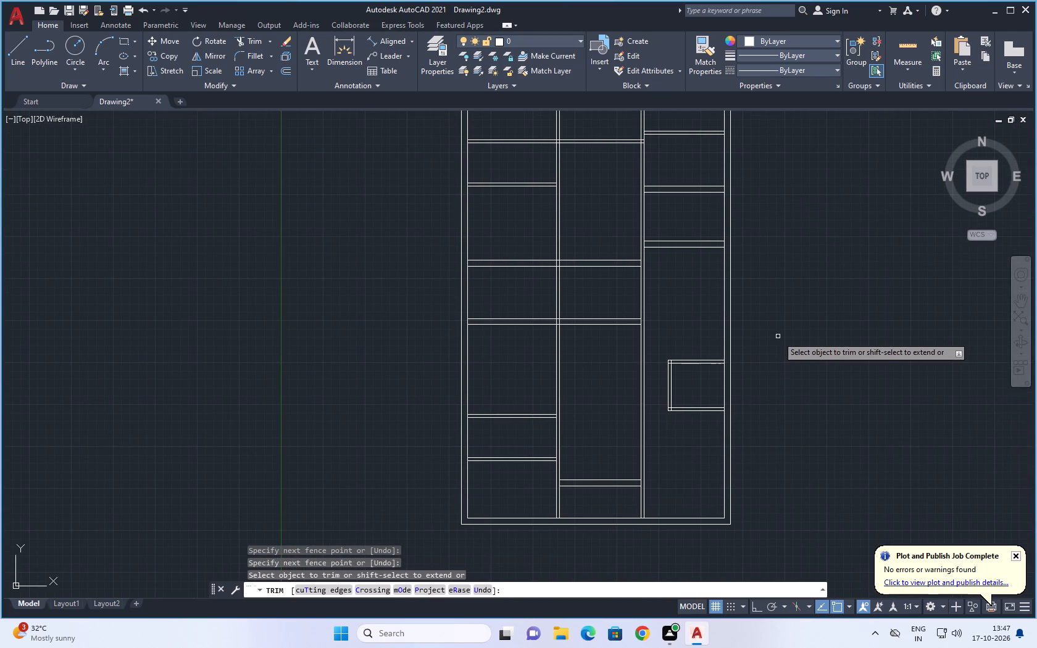
middle_click_drag(806, 239, 756, 339)
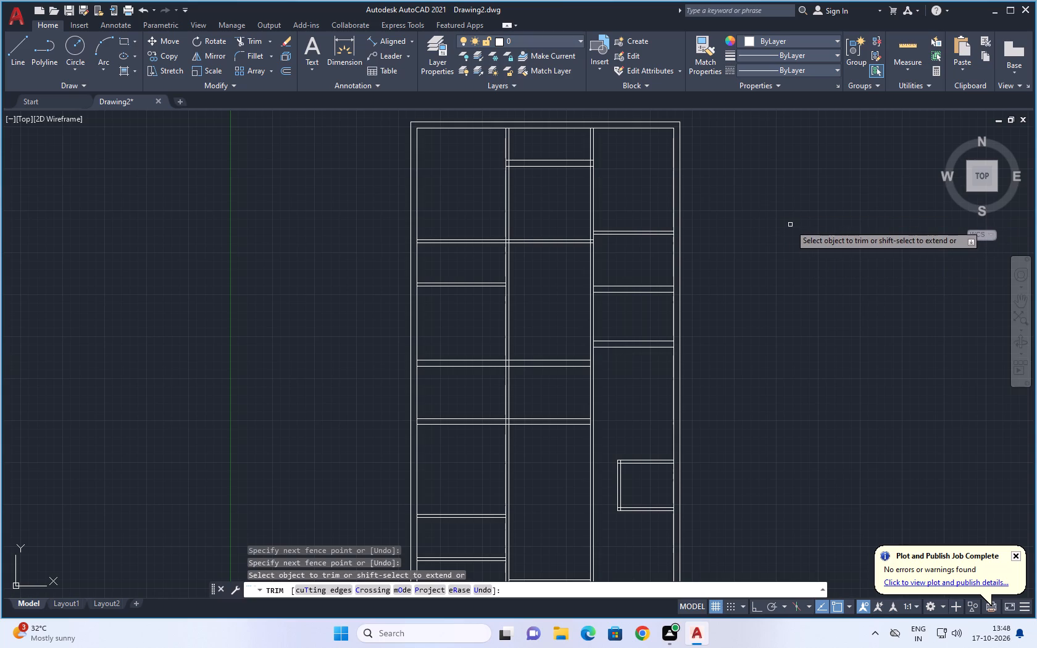
scroll(754, 236, "down", 2)
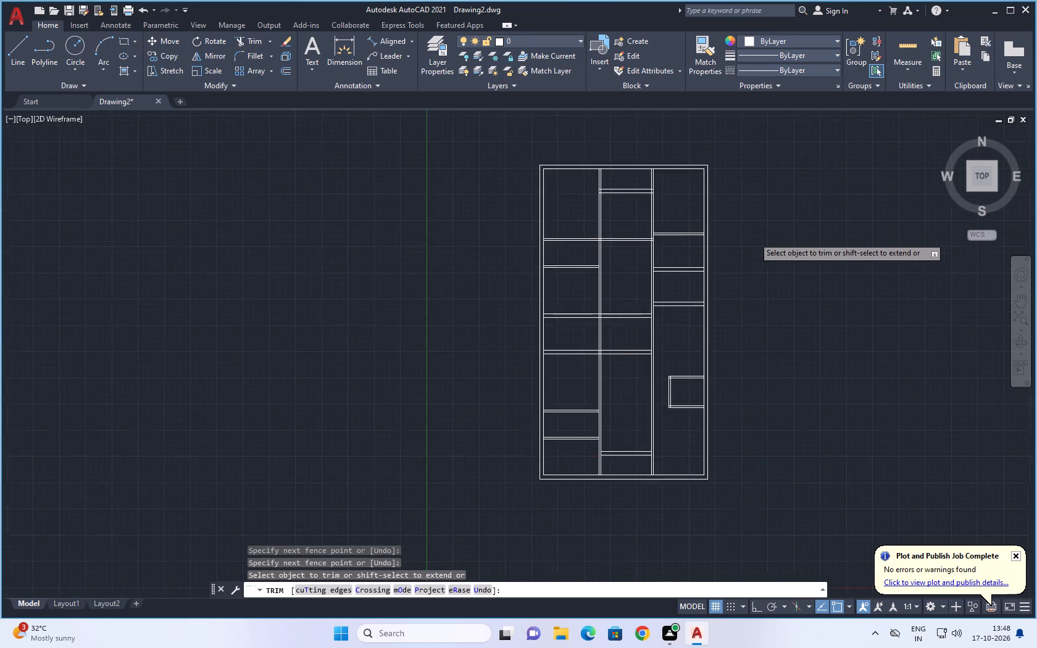
middle_click_drag(782, 243, 680, 252)
scroll(633, 323, "up", 2)
middle_click_drag(671, 256, 682, 276)
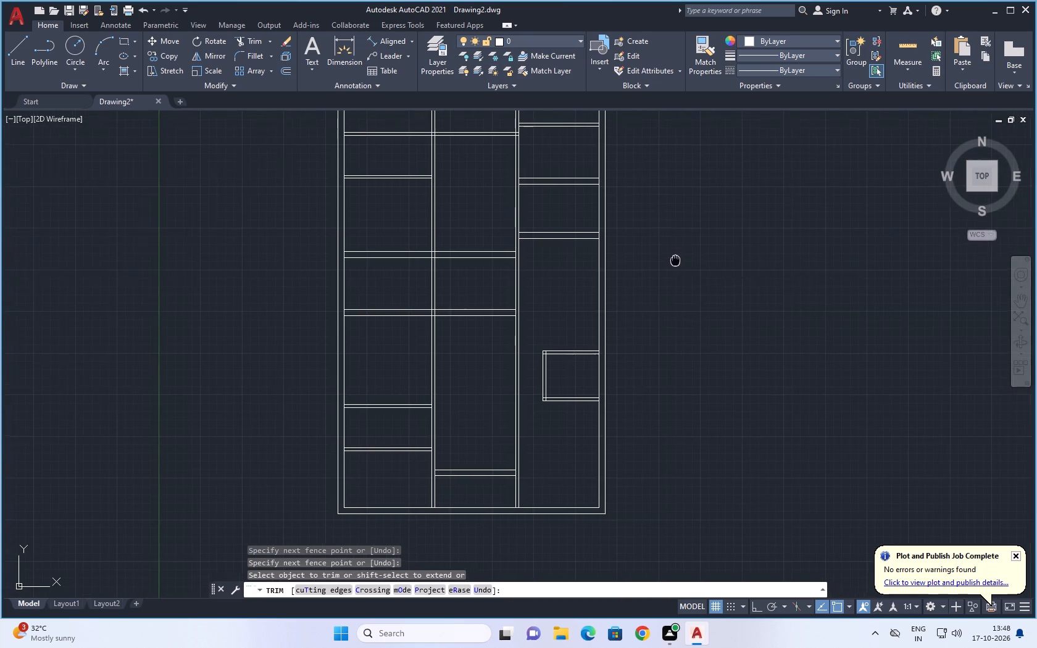
middle_click_drag(682, 276, 712, 336)
scroll(670, 309, "down", 1)
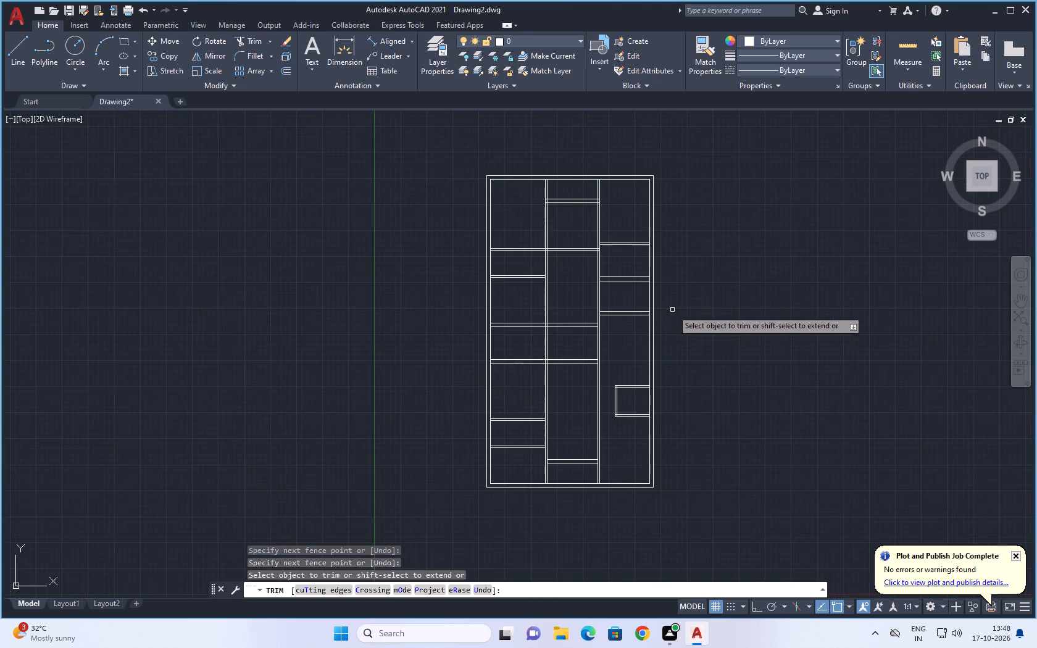
middle_click_drag(711, 273, 684, 301)
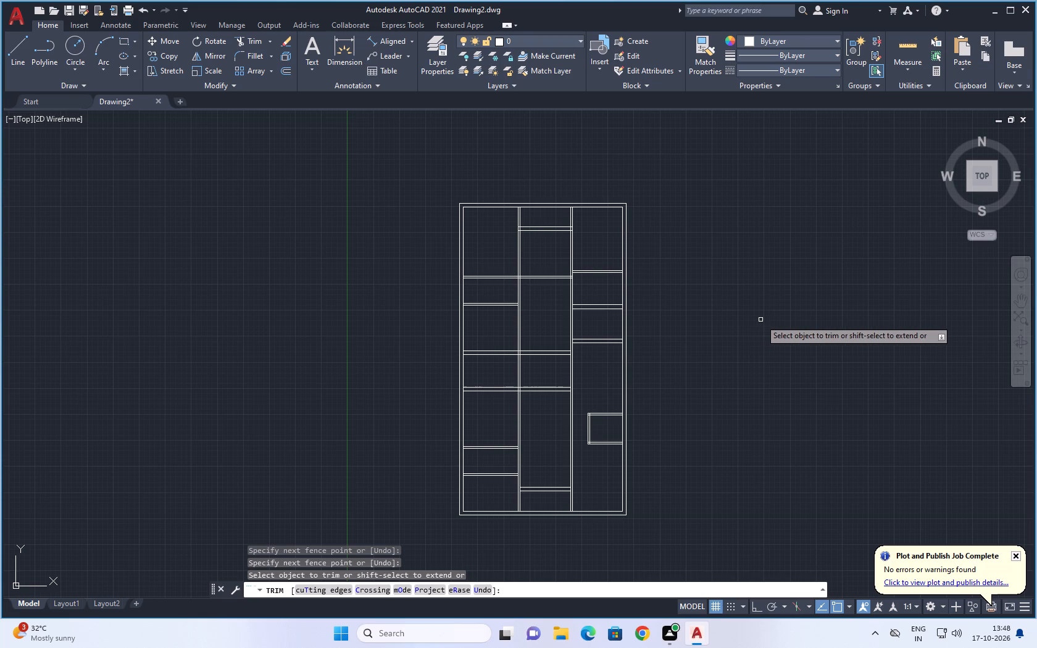
scroll(746, 291, "down", 2)
middle_click_drag(738, 309, 722, 285)
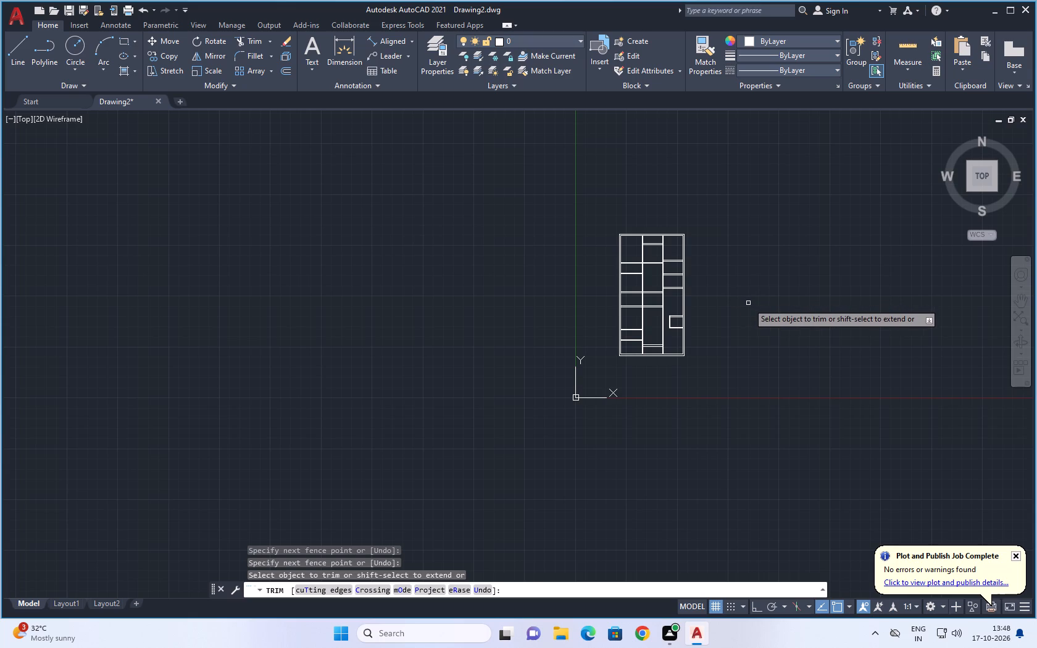
scroll(746, 305, "down", 1)
middle_click_drag(743, 304, 735, 335)
scroll(663, 338, "up", 3)
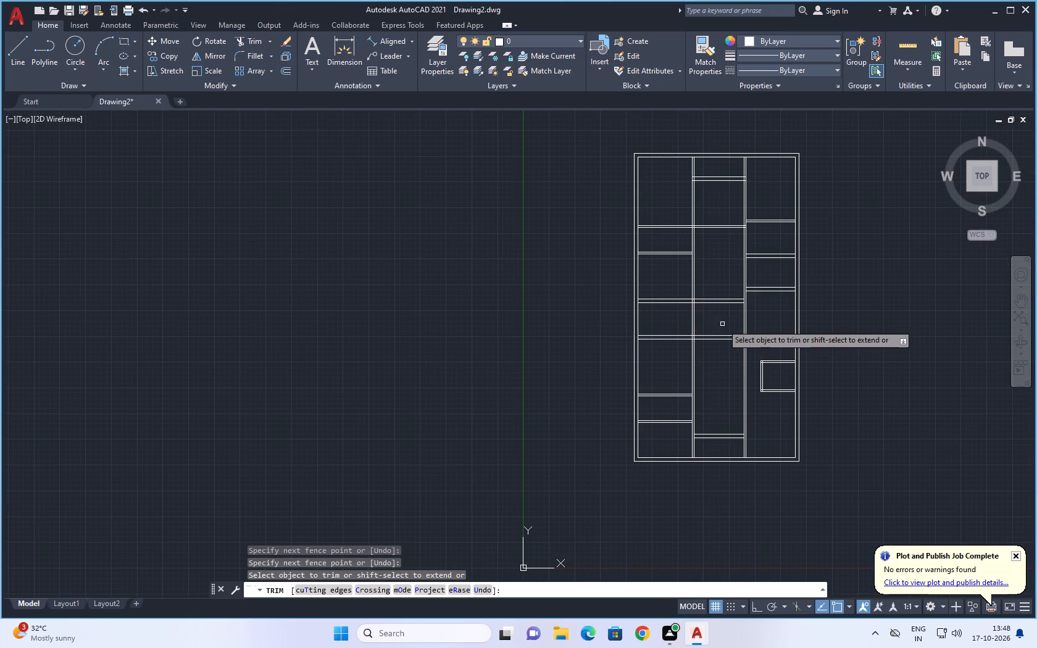
key("Escape")
key("Escape")
key("Escape")
middle_click(854, 322)
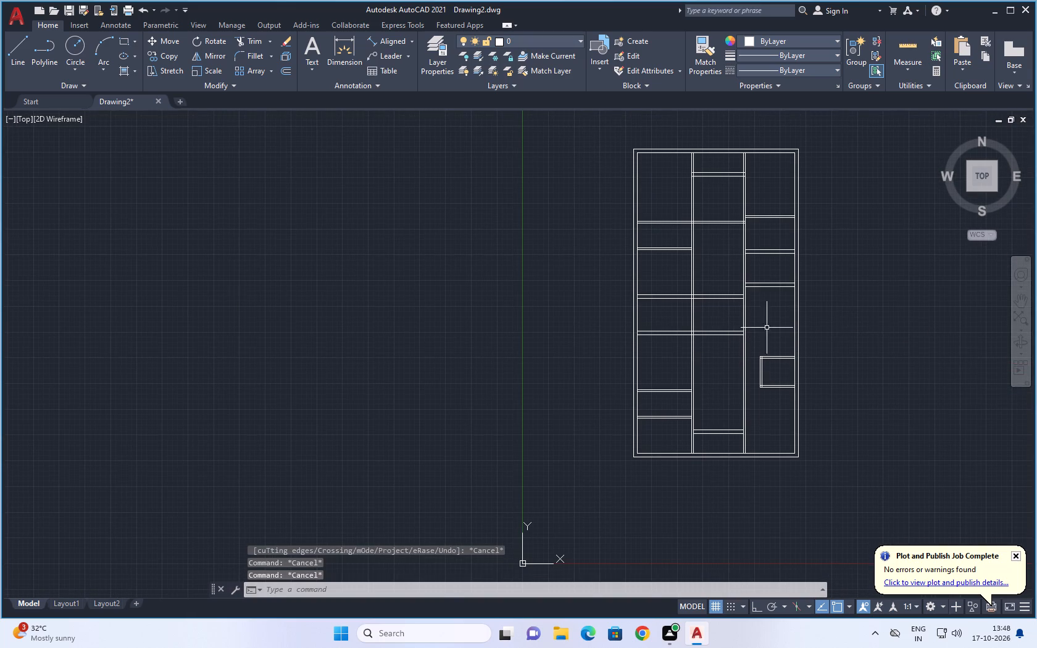
Break the middle bay's eastern boundary line at the lower central partition's upper line and at the lower line of the partition above it.
scroll(749, 327, "up", 2)
middle_click_drag(765, 307, 767, 340)
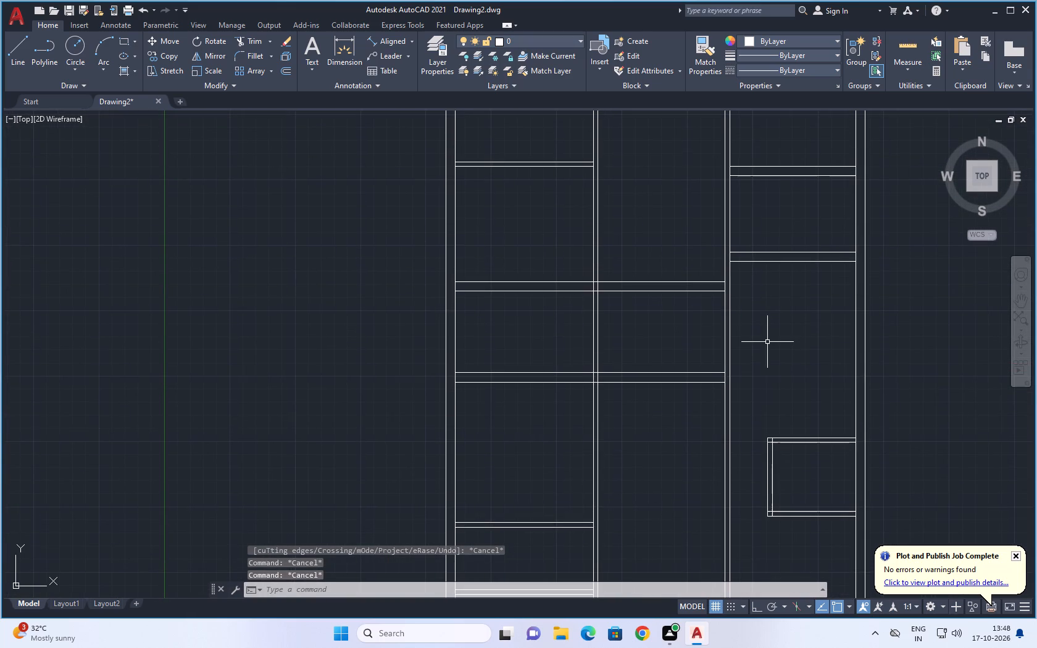
scroll(767, 342, "up", 1)
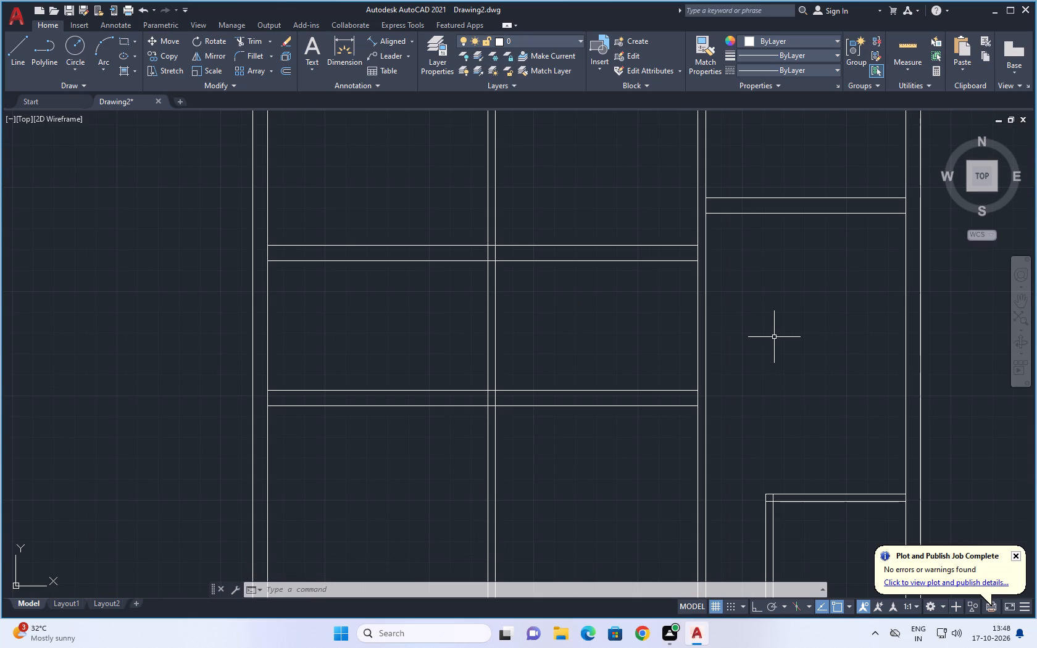
type("BR")
key("e")
left_click(773, 396)
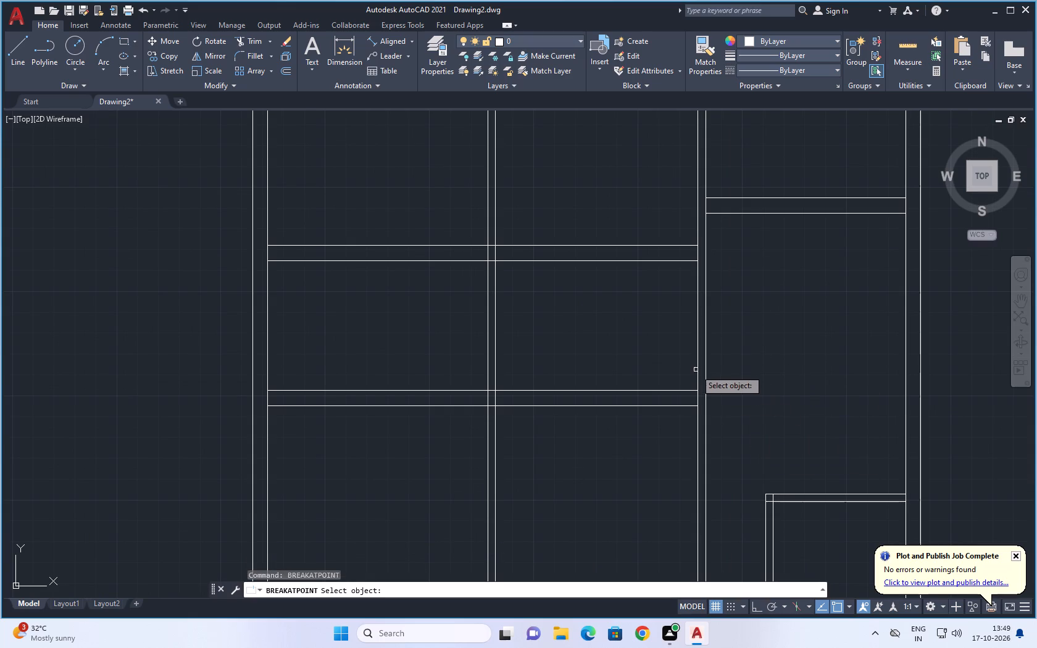
left_click(698, 369)
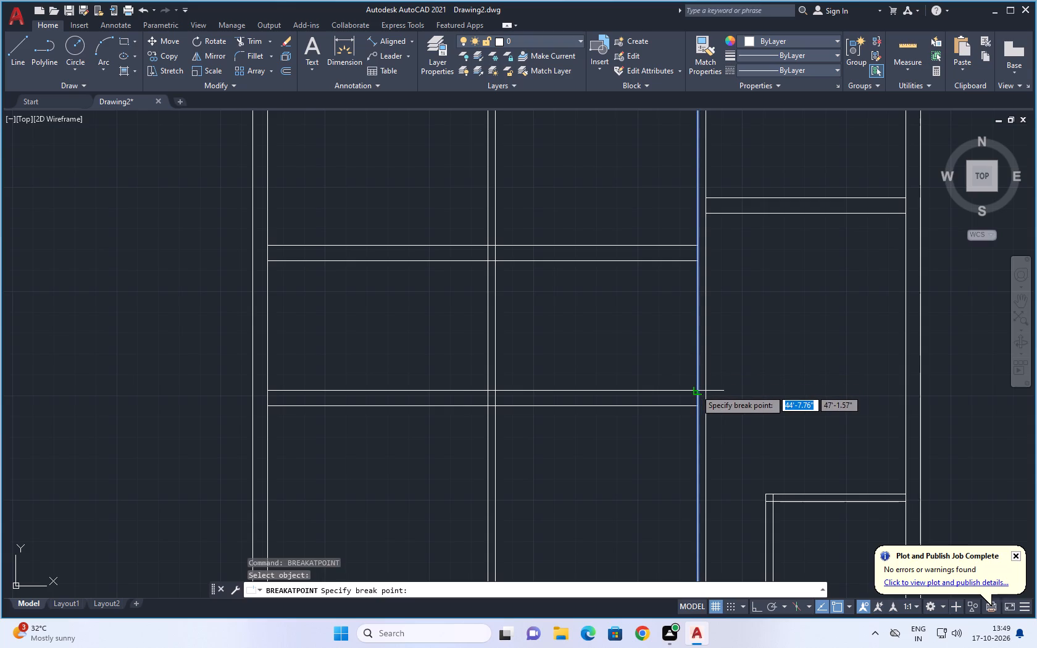
left_click(696, 390)
key("space")
left_click(698, 349)
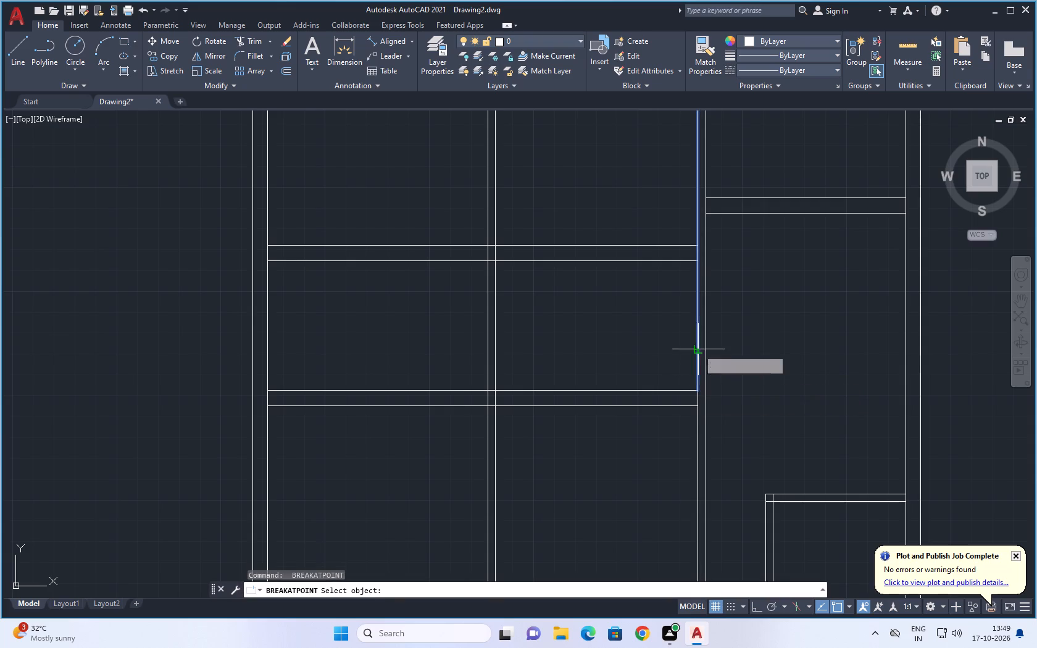
left_click(699, 264)
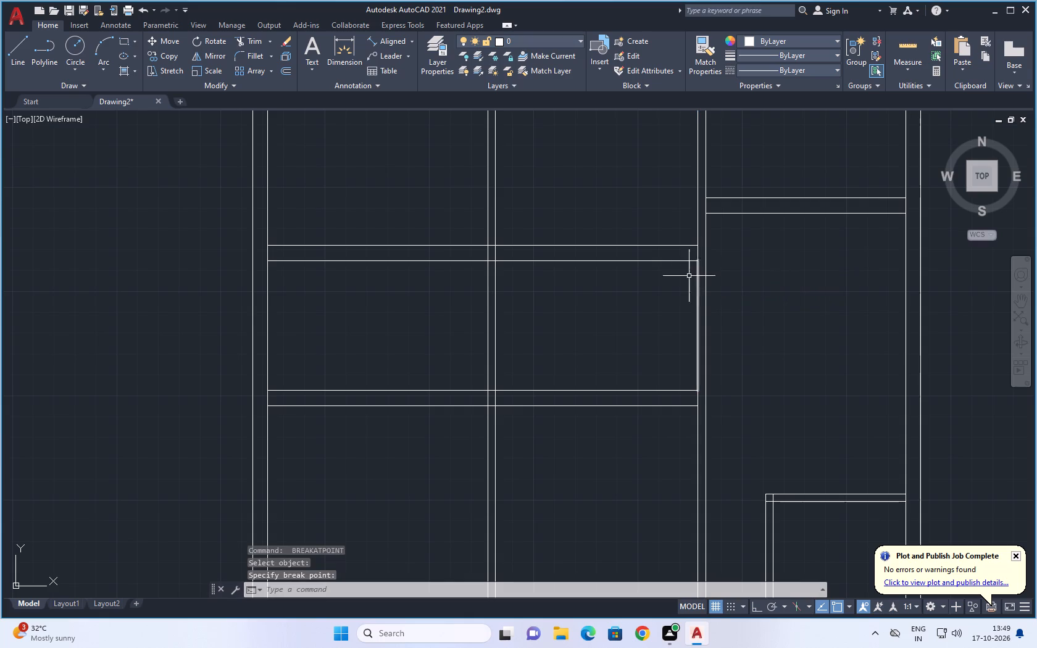
key("space")
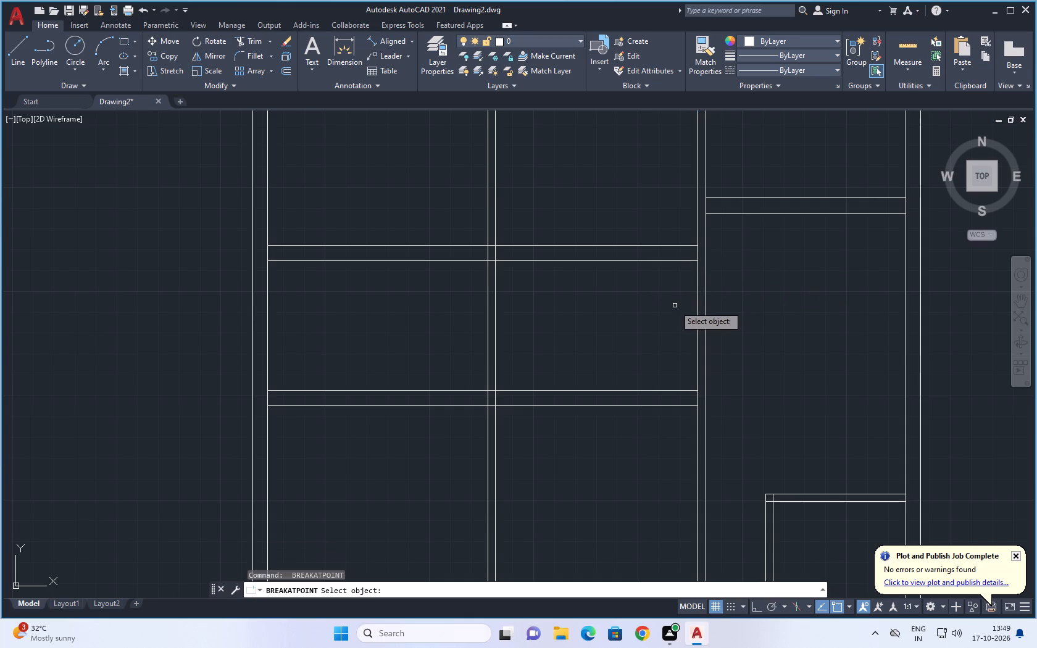
key("Escape")
key("Escape")
Offset the broken middle segment of the middle bay's eastern boundary line 5'3" to the west.
key("o")
key("Return")
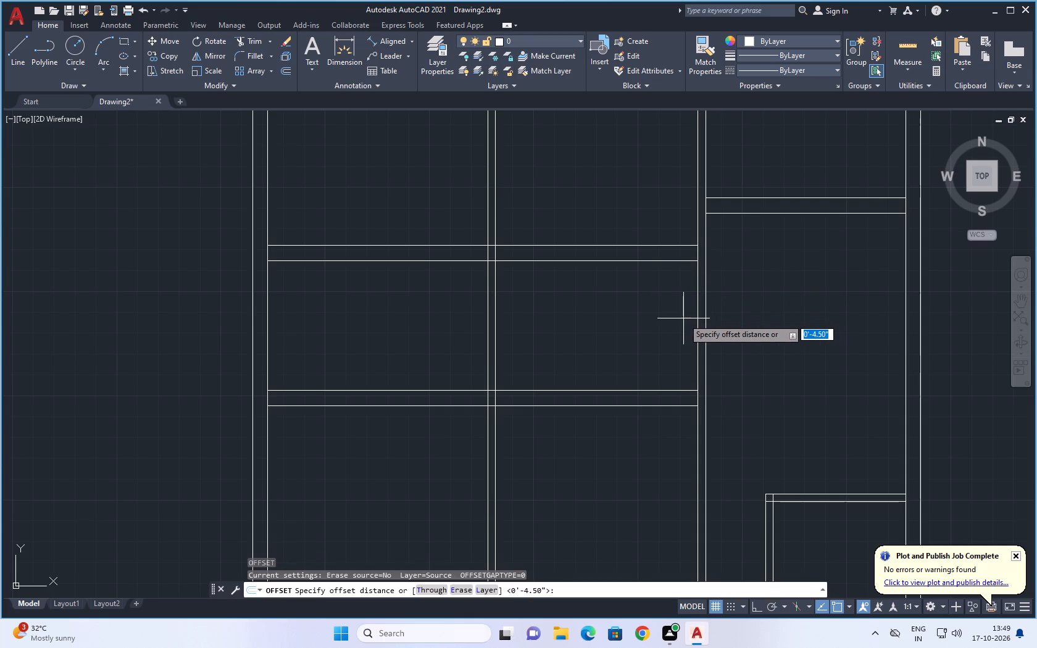
type("5'3")
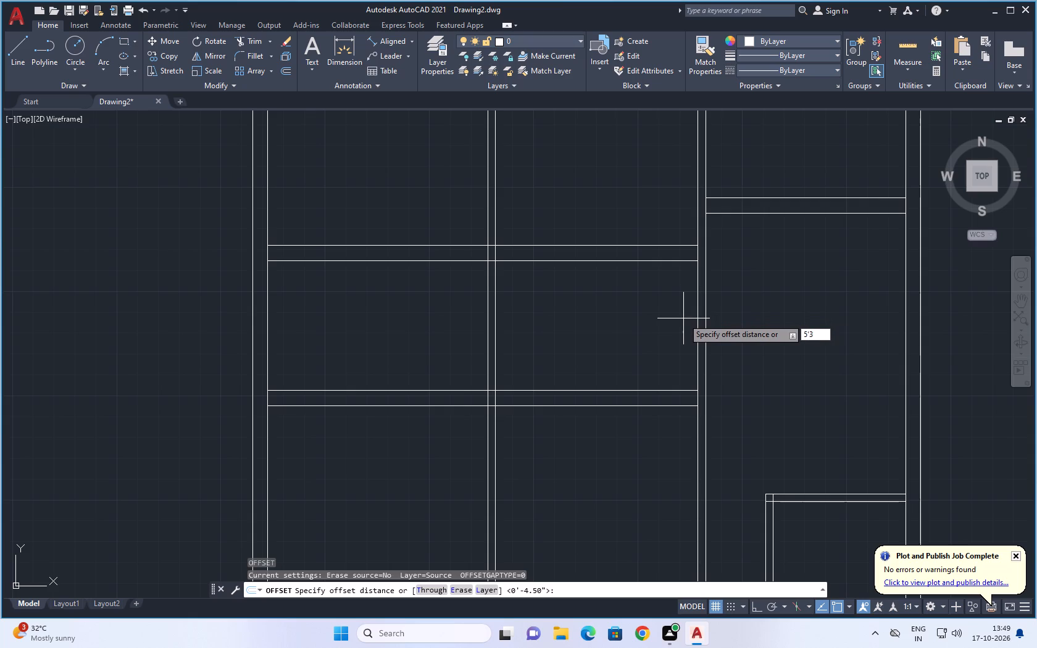
key("shift+quotedbl")
key("Return")
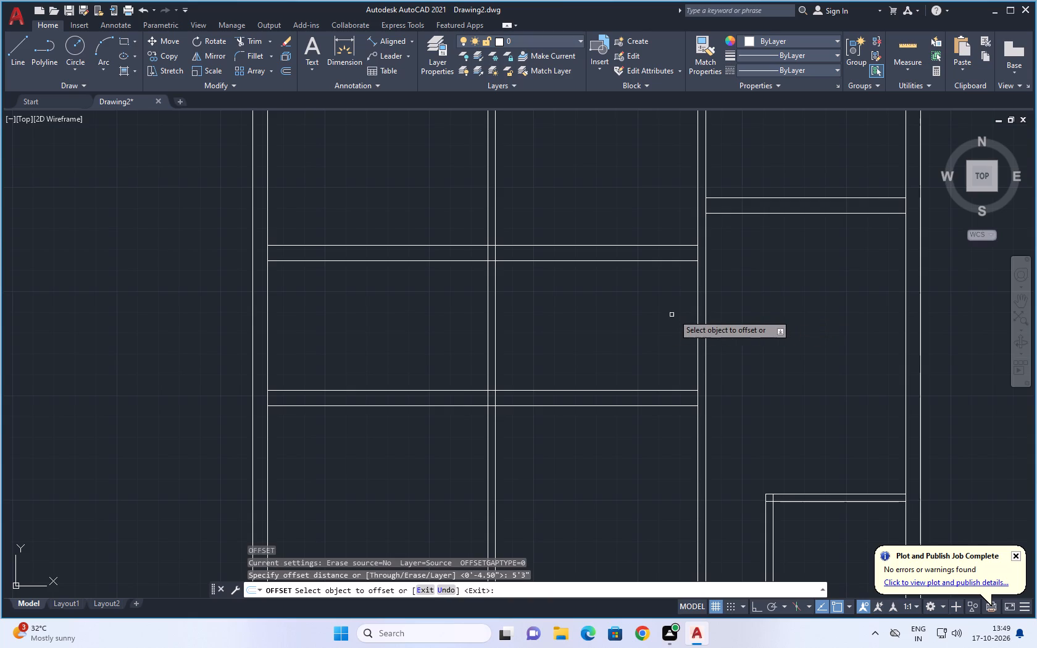
left_click(698, 317)
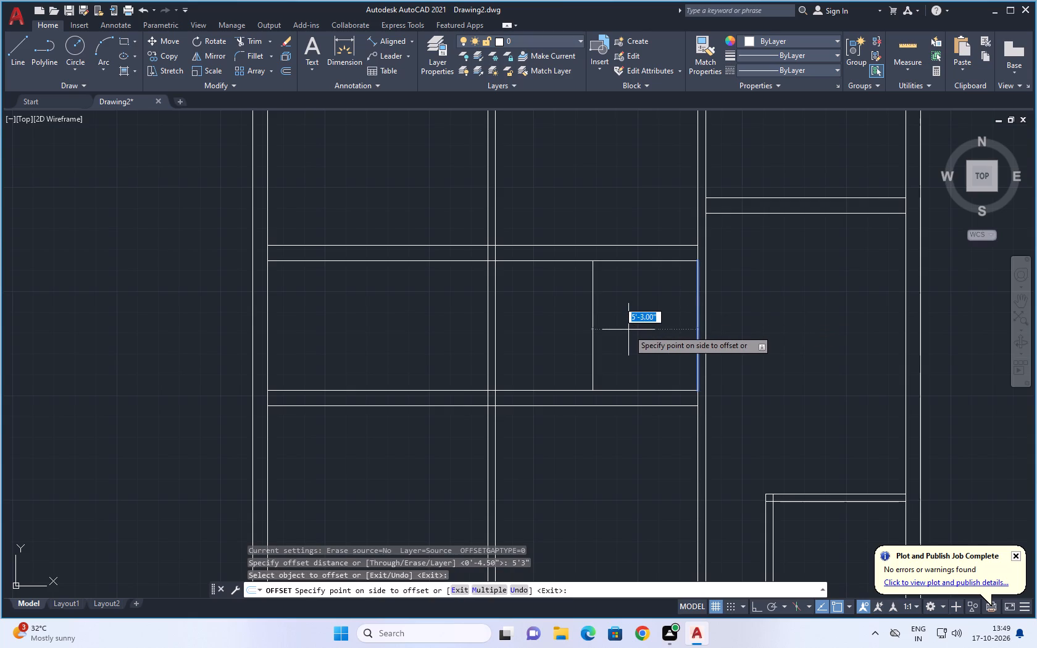
left_click(628, 330)
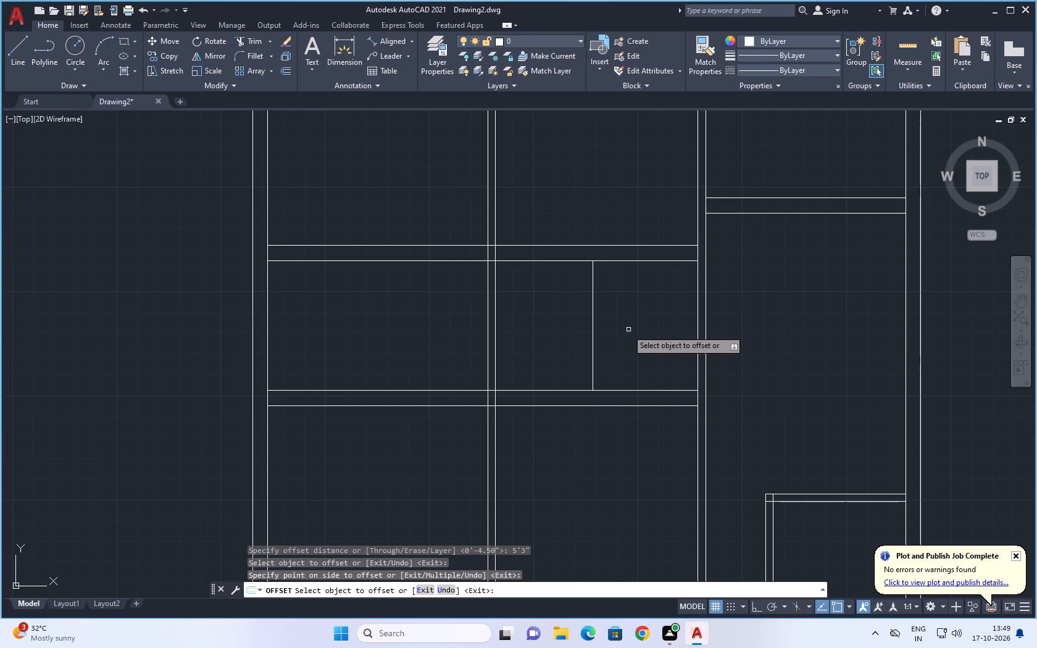
Offset the new vertical line in the middle bay another 9" west to form a partition, and end Offset.
left_click(593, 328)
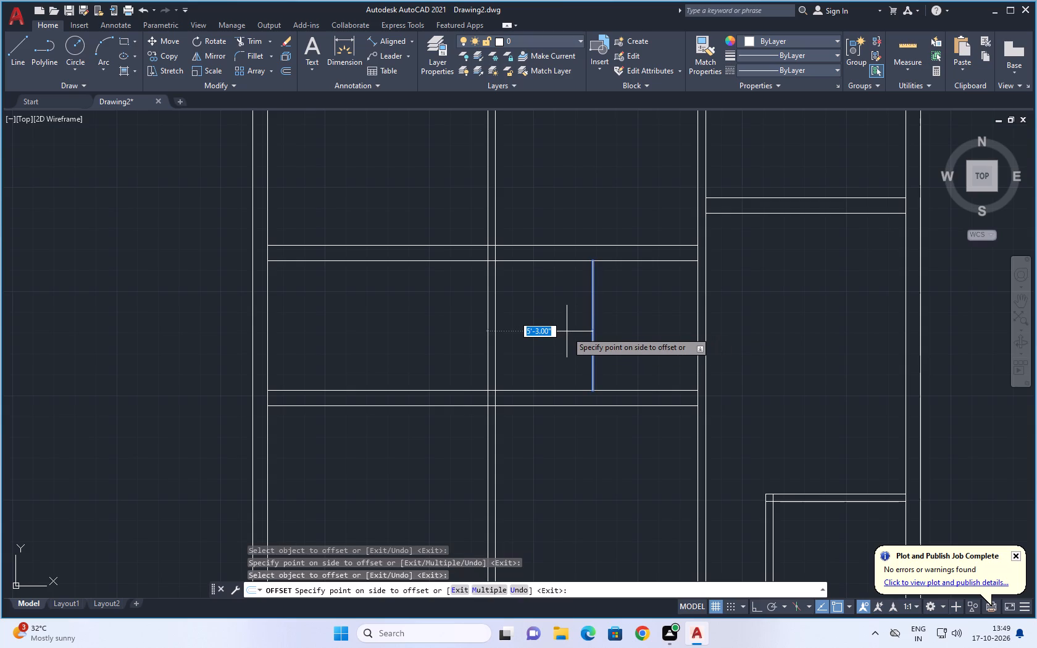
key("9")
key("shift+quotedbl")
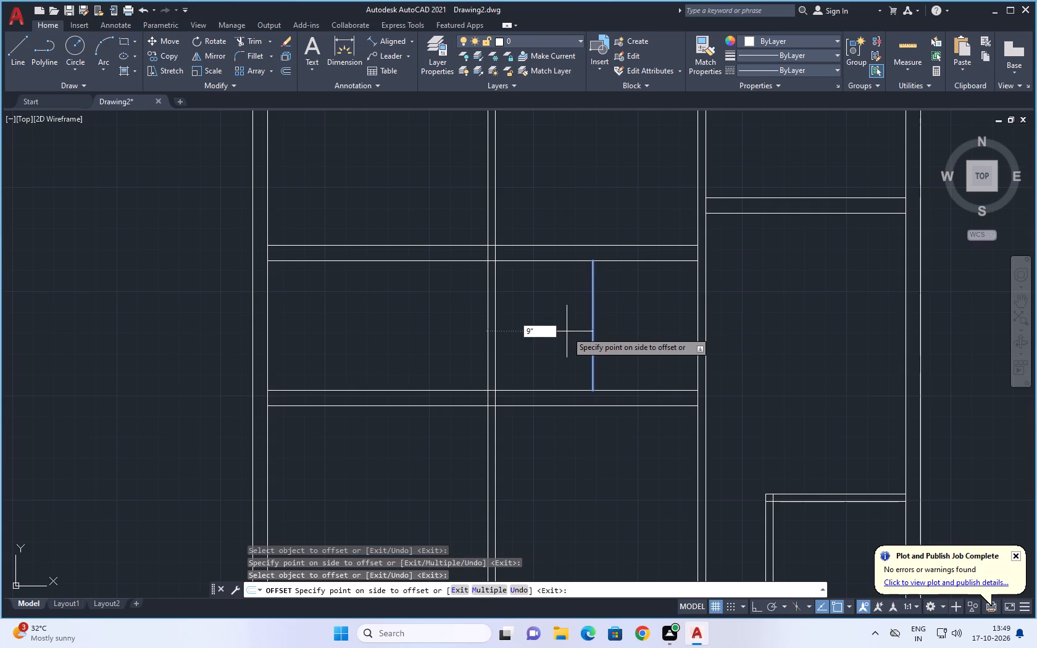
key("Return")
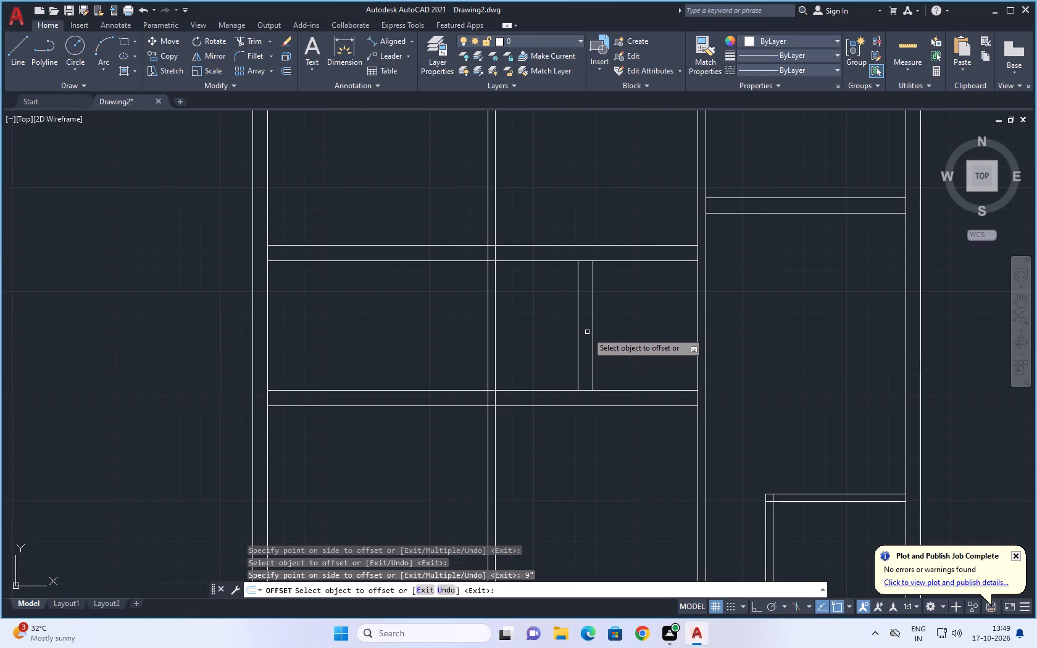
key("Escape")
key("Escape")
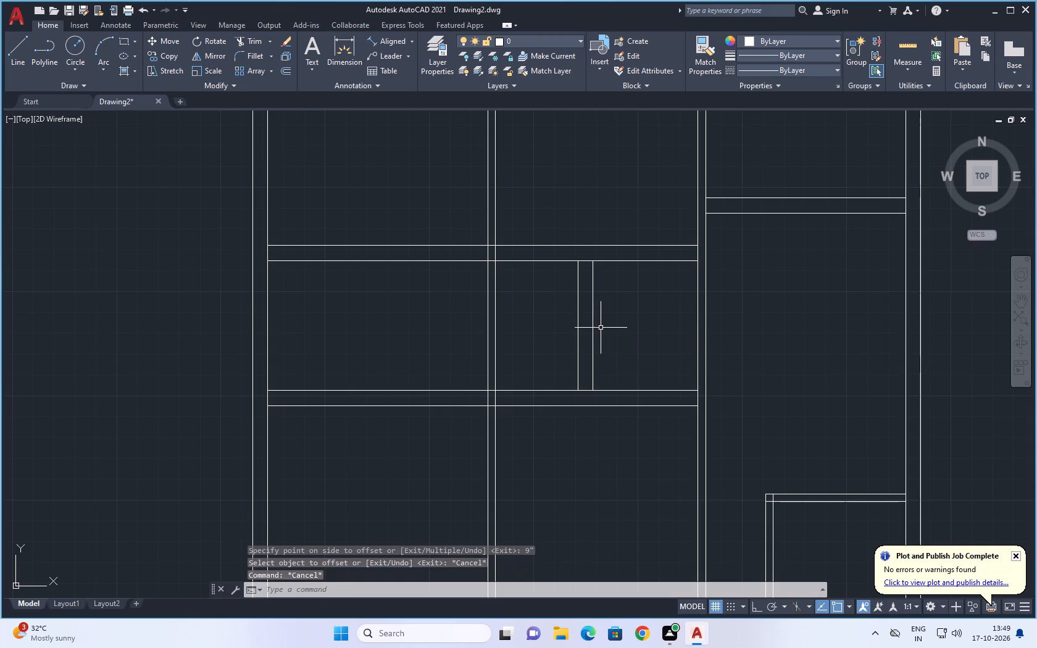
Extend both new vertical lines at each end to the outer lines of the horizontal partitions above and below them.
key("e")
key("x")
key("space")
left_click_drag(609, 301, 555, 328)
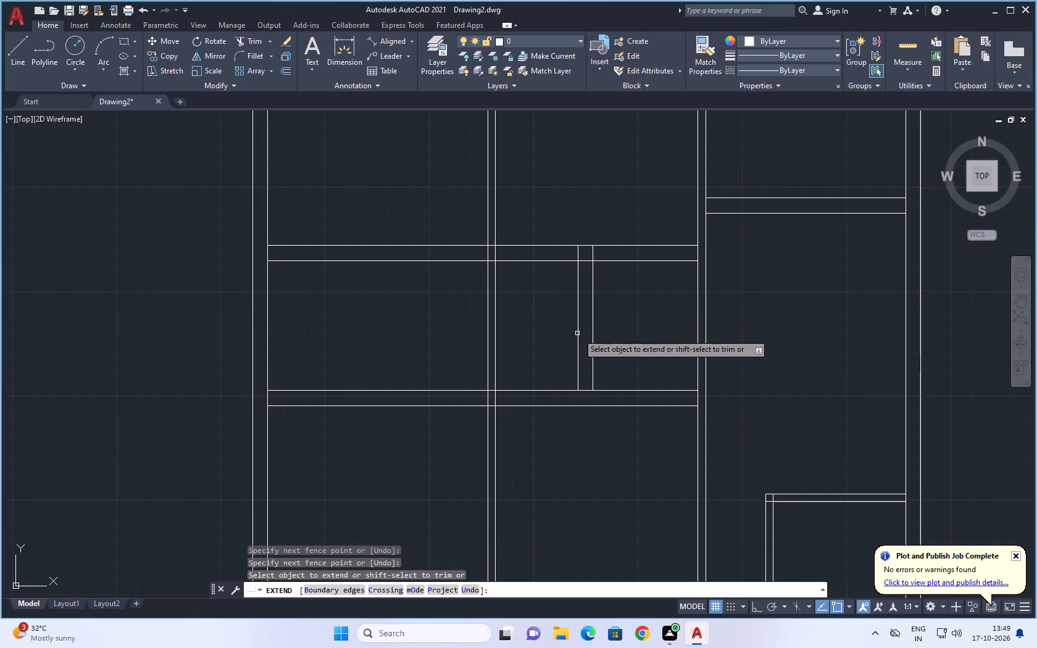
left_click_drag(601, 328, 561, 355)
scroll(596, 354, "down", 1)
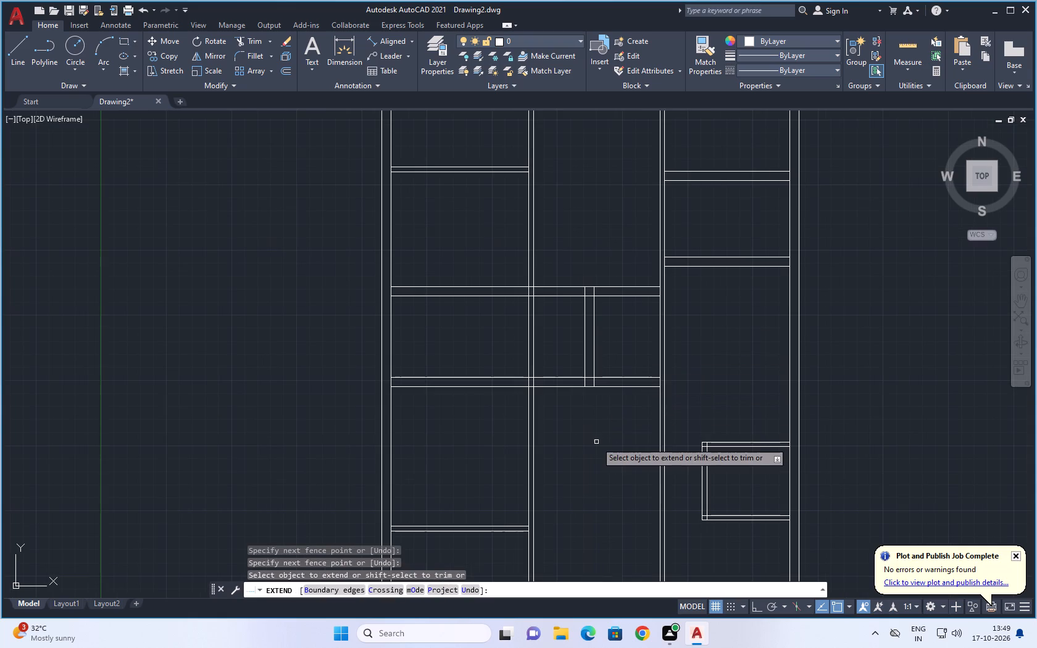
key("Escape")
key("Escape")
Trim the four horizontal partition lines in the middle bay west of the new vertical partition.
left_click(245, 40)
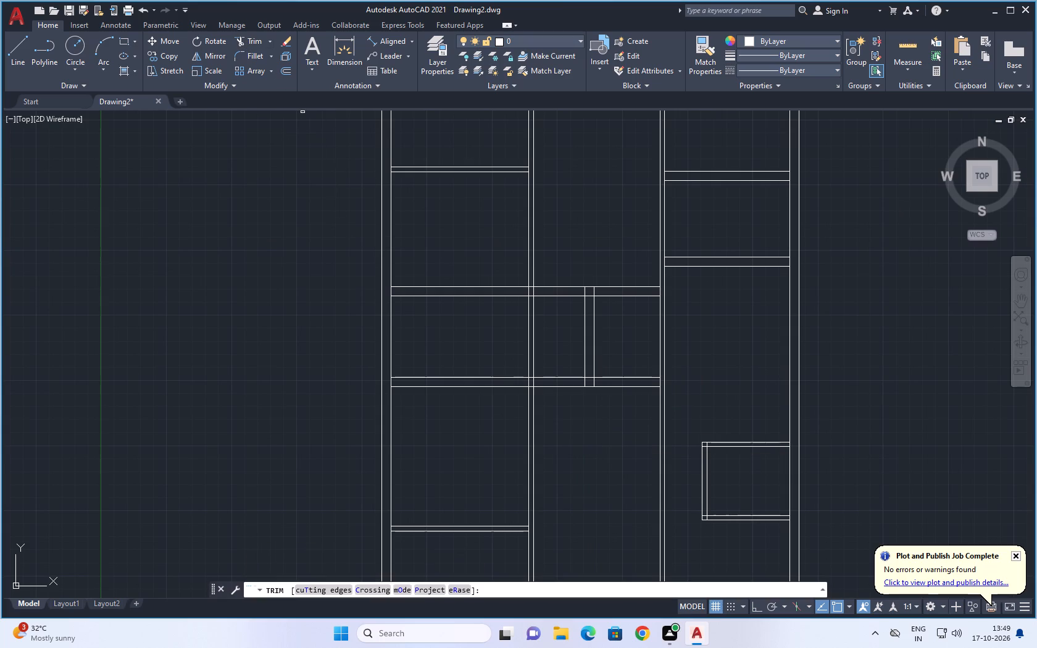
left_click_drag(560, 268, 567, 417)
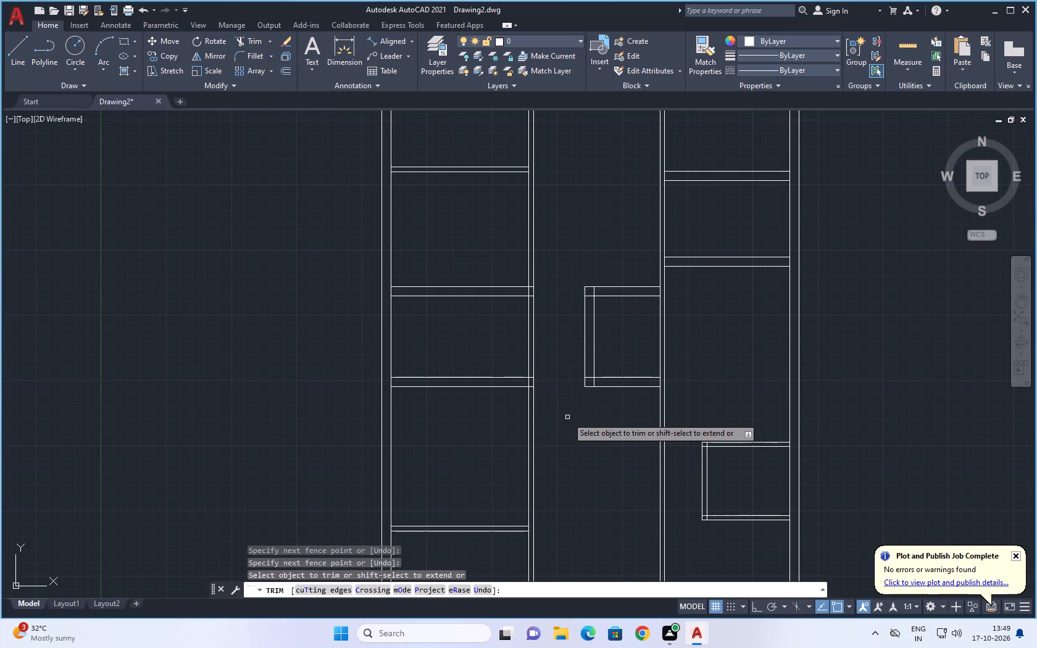
scroll(567, 417, "down", 1)
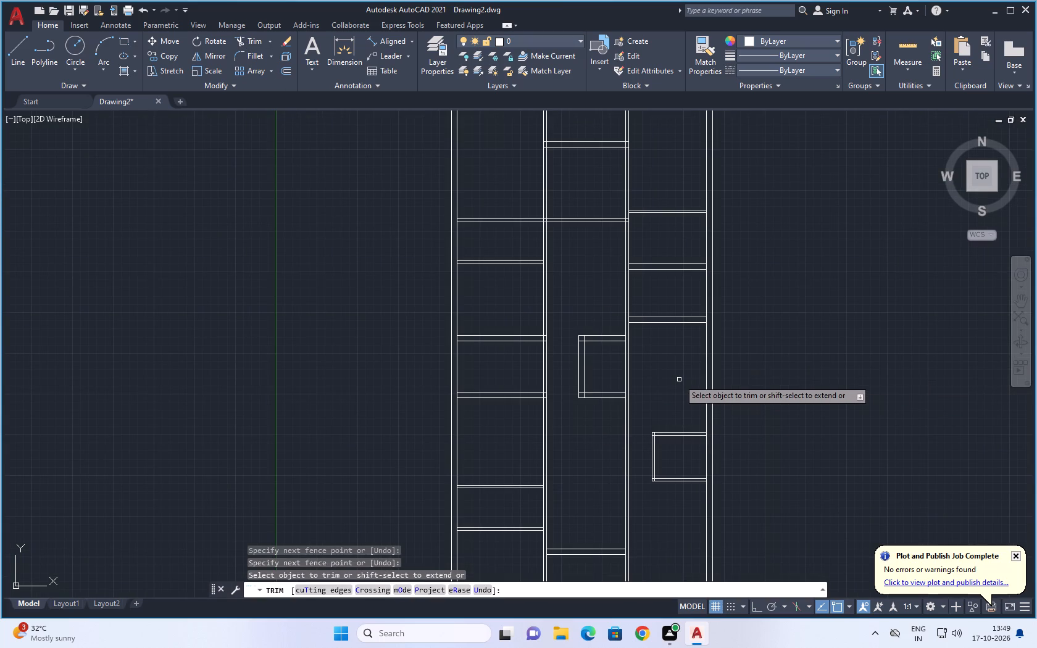
scroll(679, 380, "down", 1)
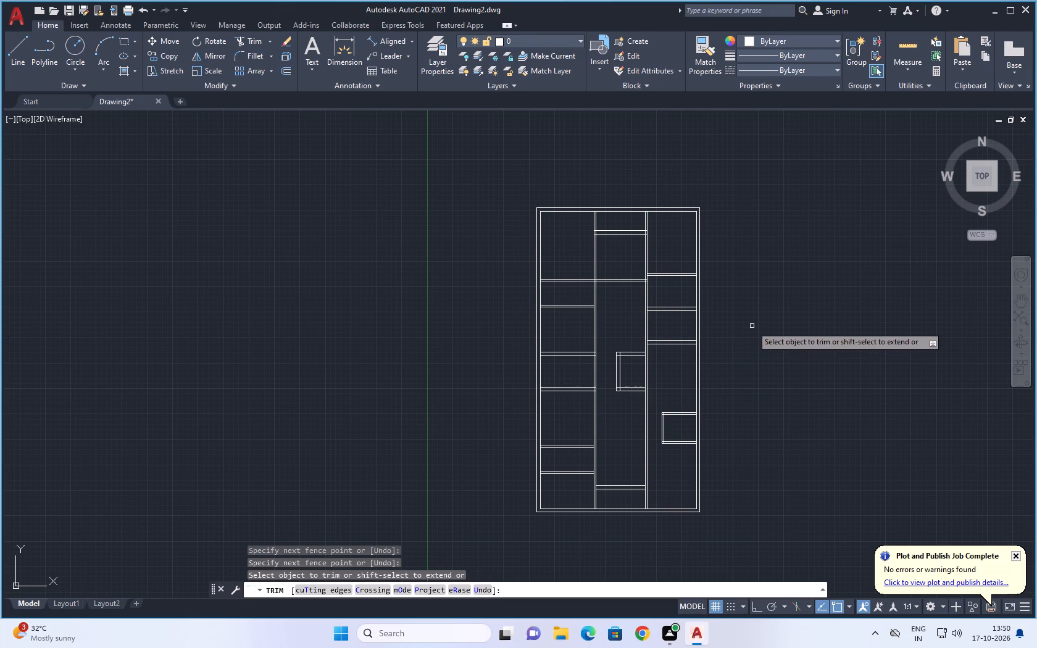
middle_click_drag(752, 325, 743, 312)
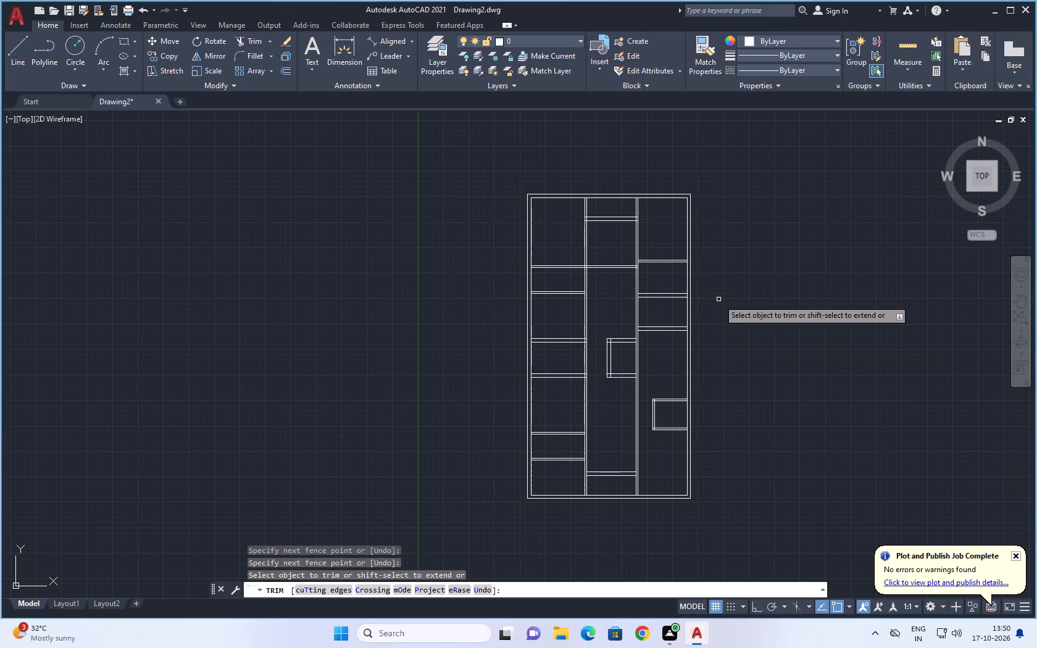
key("Escape")
key("Escape")
key("Escape")
Break the eastern wall's inner line at the lower line of the eastern bay's third partition from the top and the second partition's upper line.
scroll(728, 297, "up", 1)
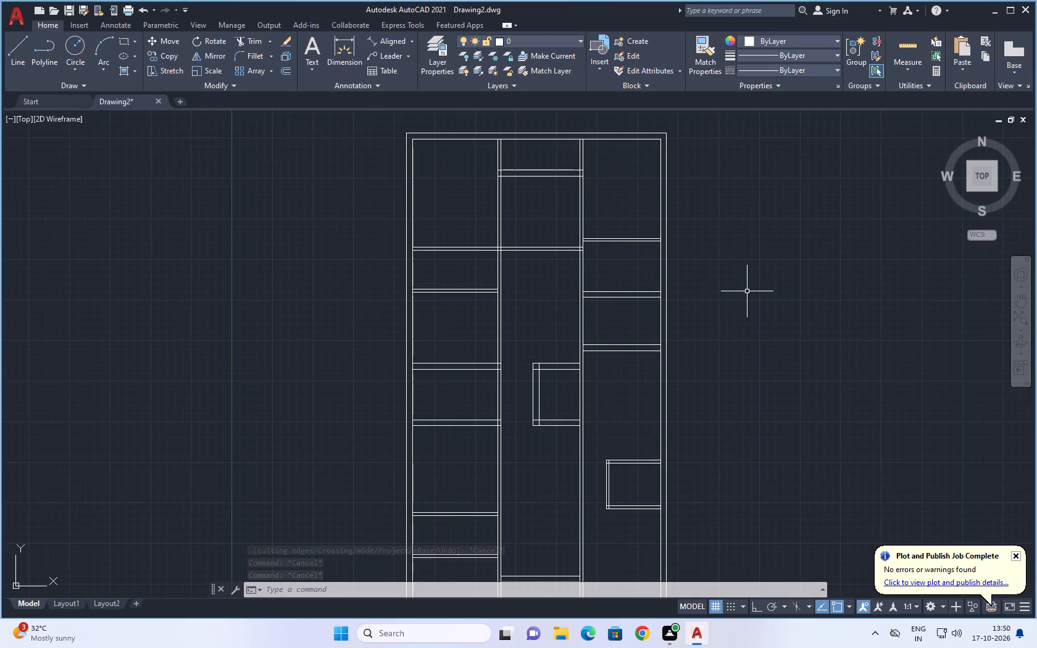
scroll(668, 365, "up", 1)
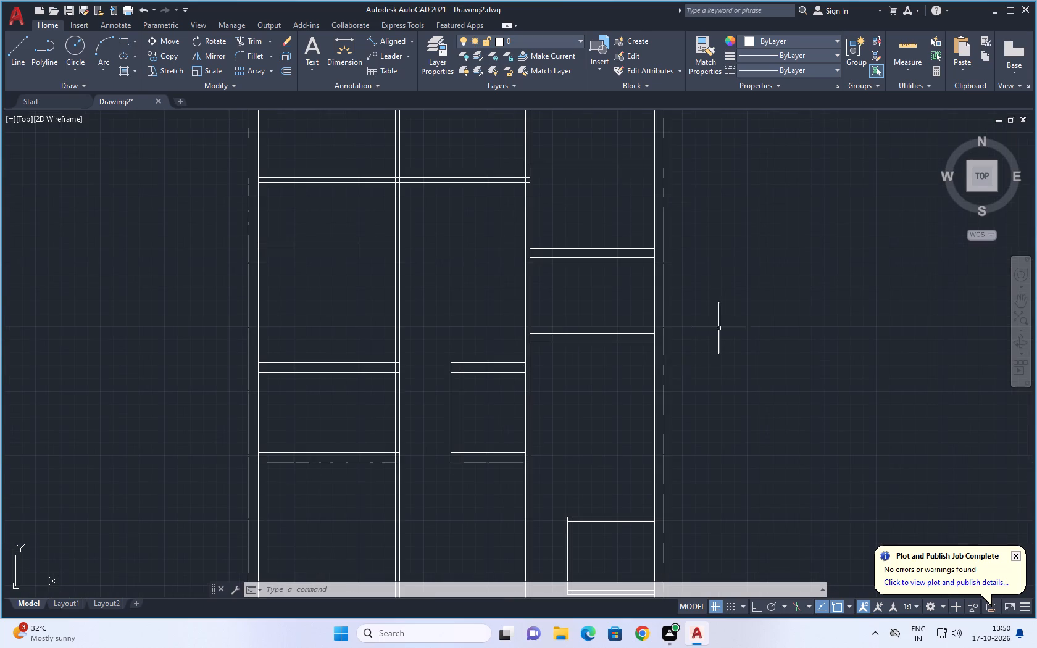
middle_click_drag(737, 302, 748, 334)
key("Escape")
key("Escape")
middle_click_drag(740, 310, 747, 339)
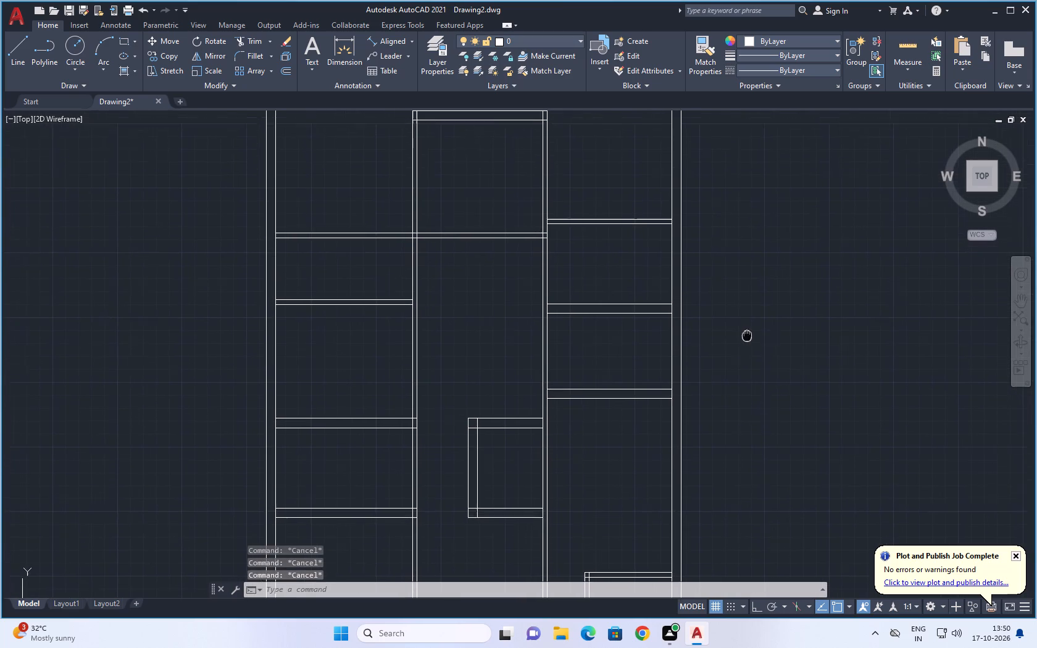
middle_click_drag(747, 339, 748, 342)
type("BRE")
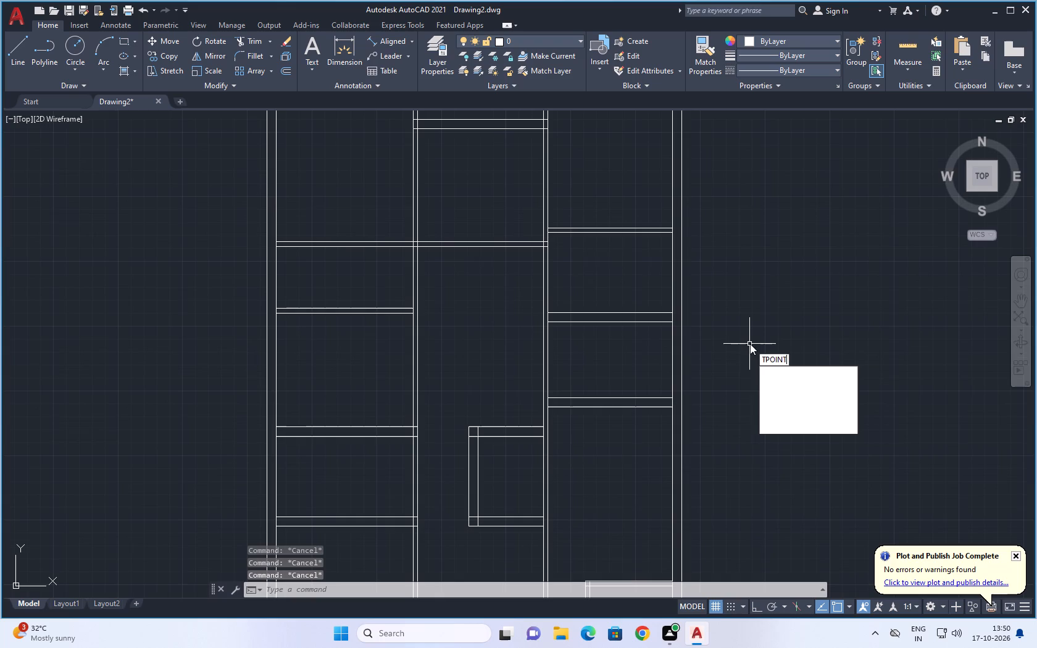
left_click(785, 371)
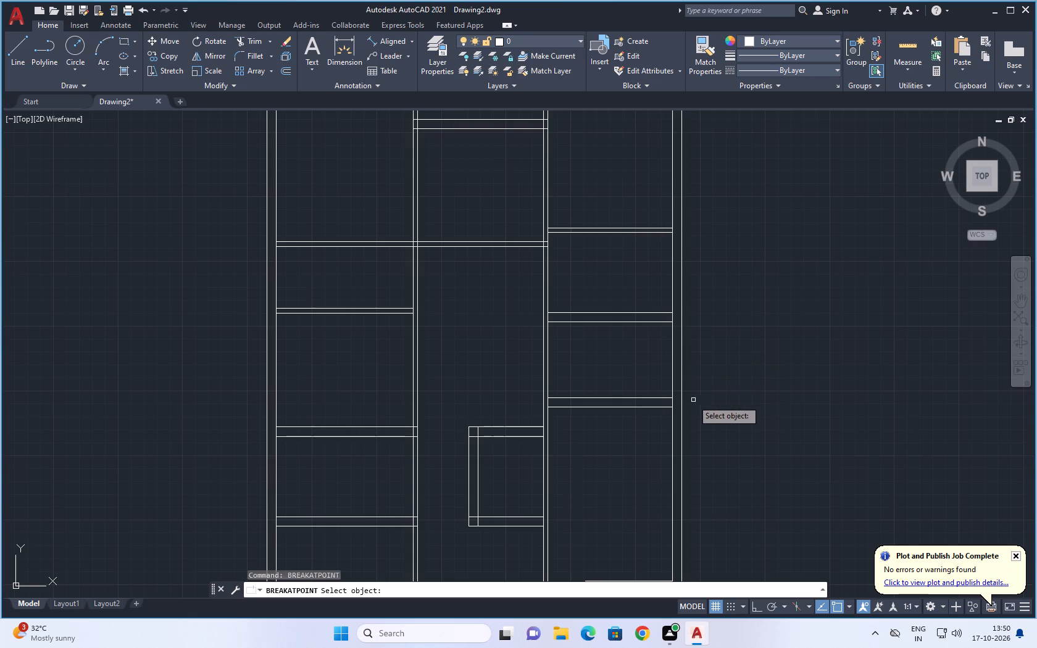
left_click(671, 418)
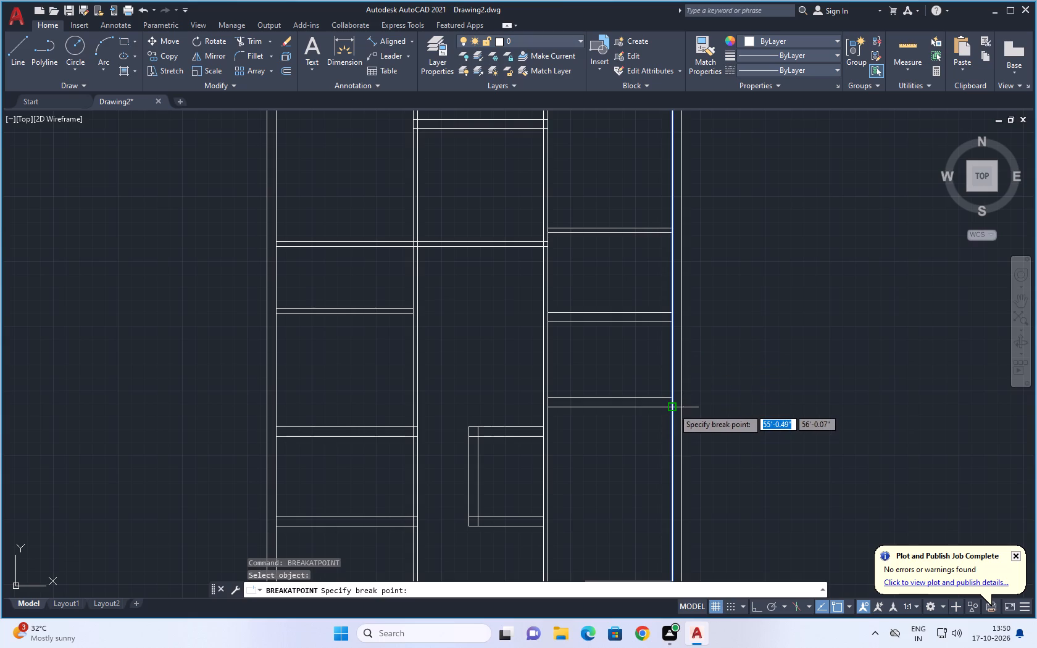
left_click(673, 409)
key("space")
left_click(672, 359)
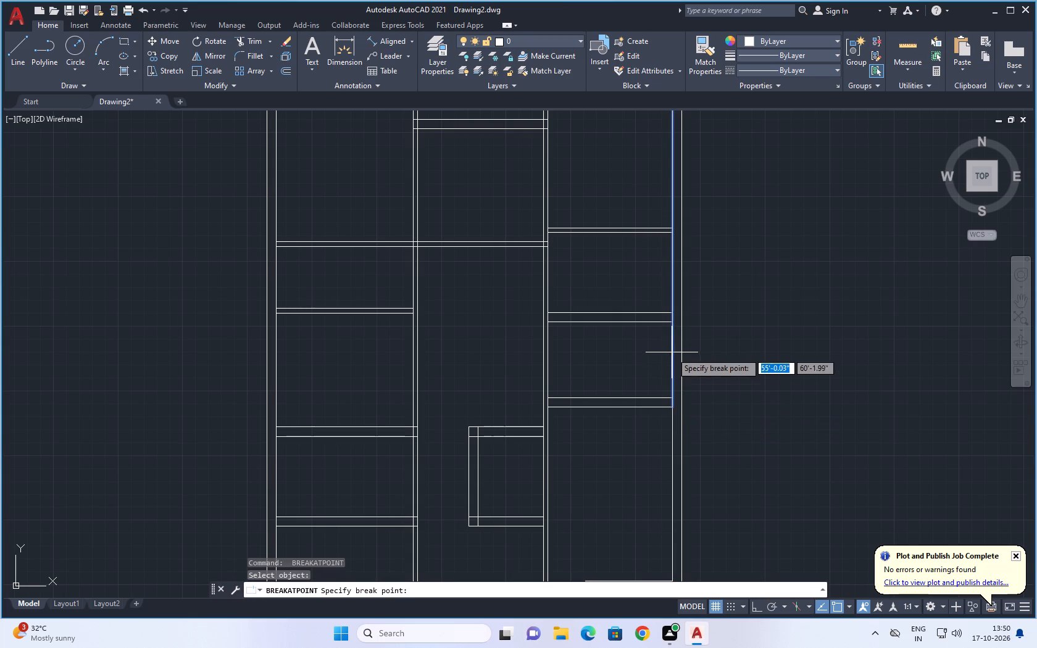
left_click(673, 315)
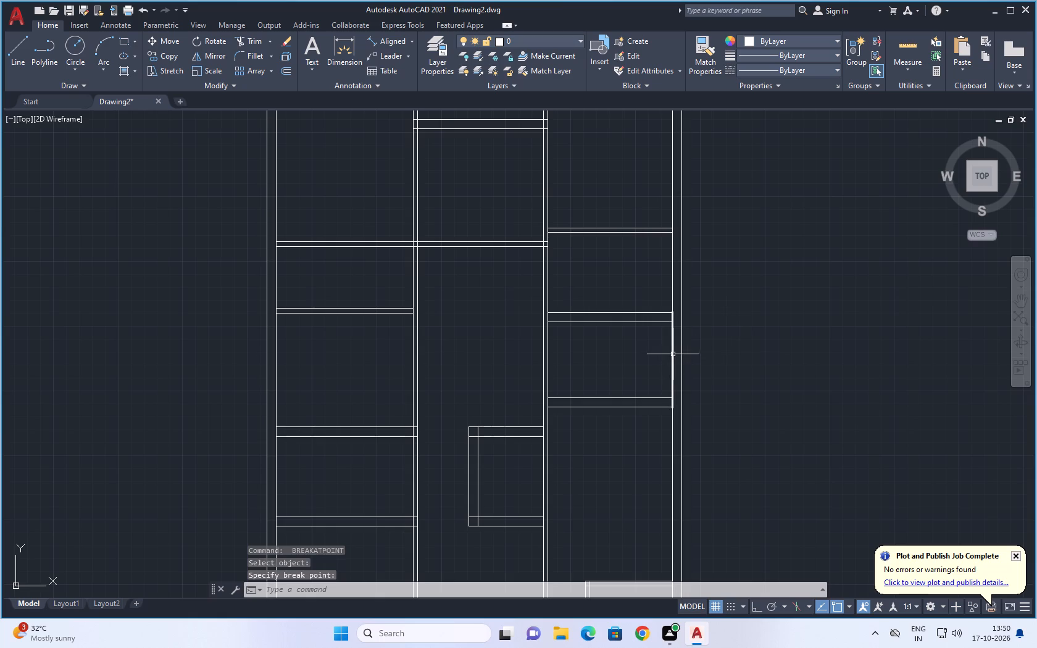
Break the eastern wall's inner line at the upper line of the eastern bay's topmost partition.
scroll(717, 336, "down", 1)
middle_click_drag(723, 312, 706, 359)
key("space")
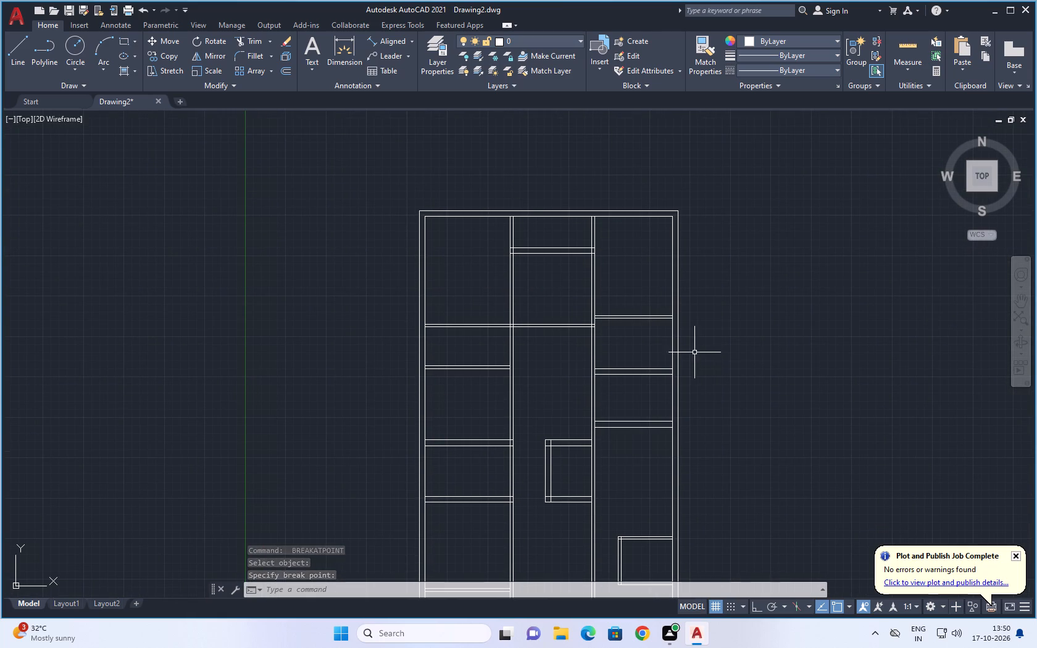
left_click(672, 344)
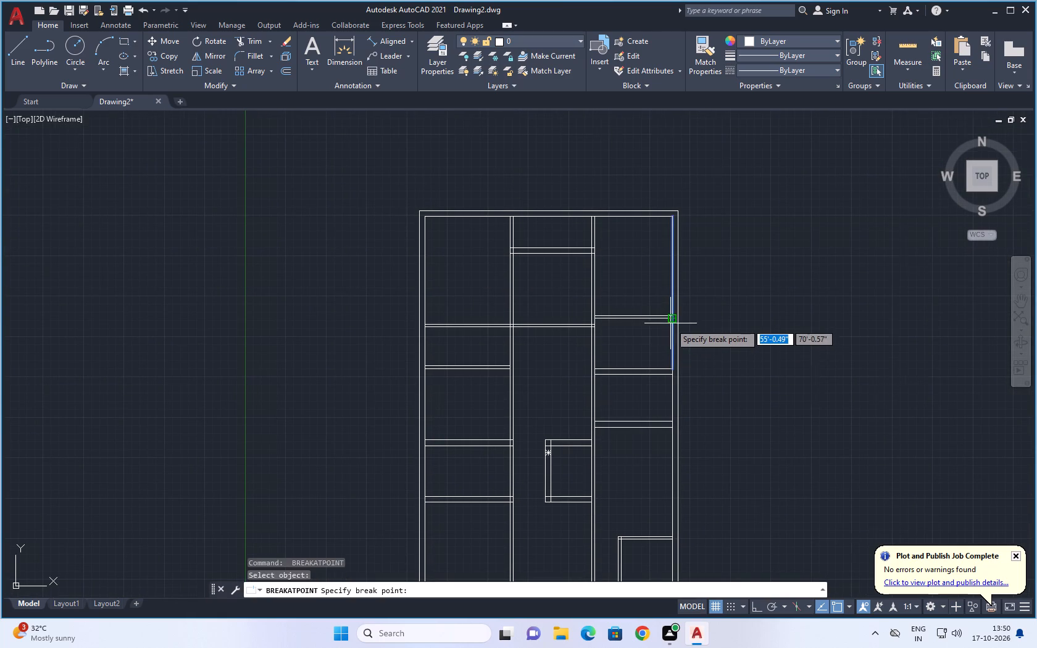
scroll(670, 323, "up", 4)
left_click(667, 280)
scroll(738, 305, "down", 3)
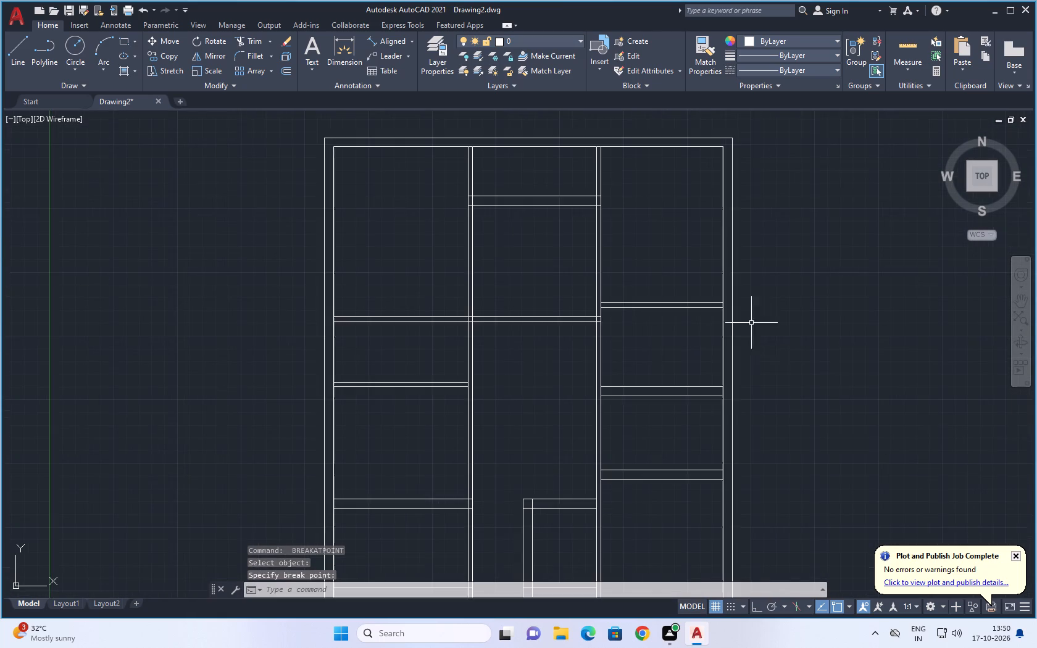
middle_click_drag(771, 333, 757, 249)
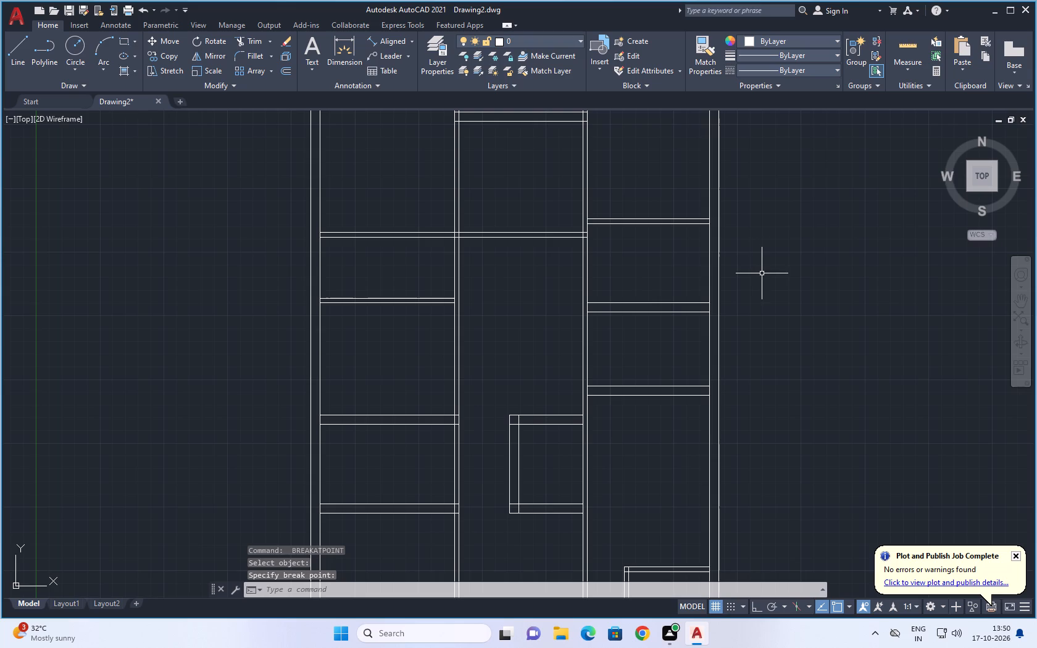
key("Escape")
key("Escape")
key("Escape")
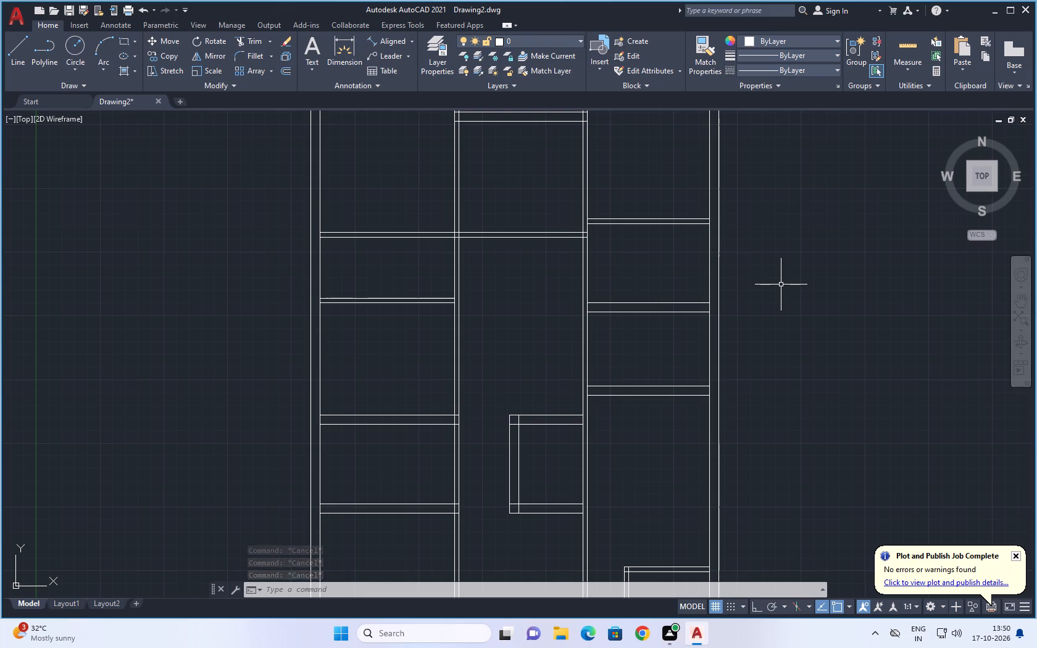
Offset the two broken segments of the eastern wall's inner line 7' west into the eastern bay.
scroll(781, 285, "down", 1)
middle_click_drag(777, 277, 762, 295)
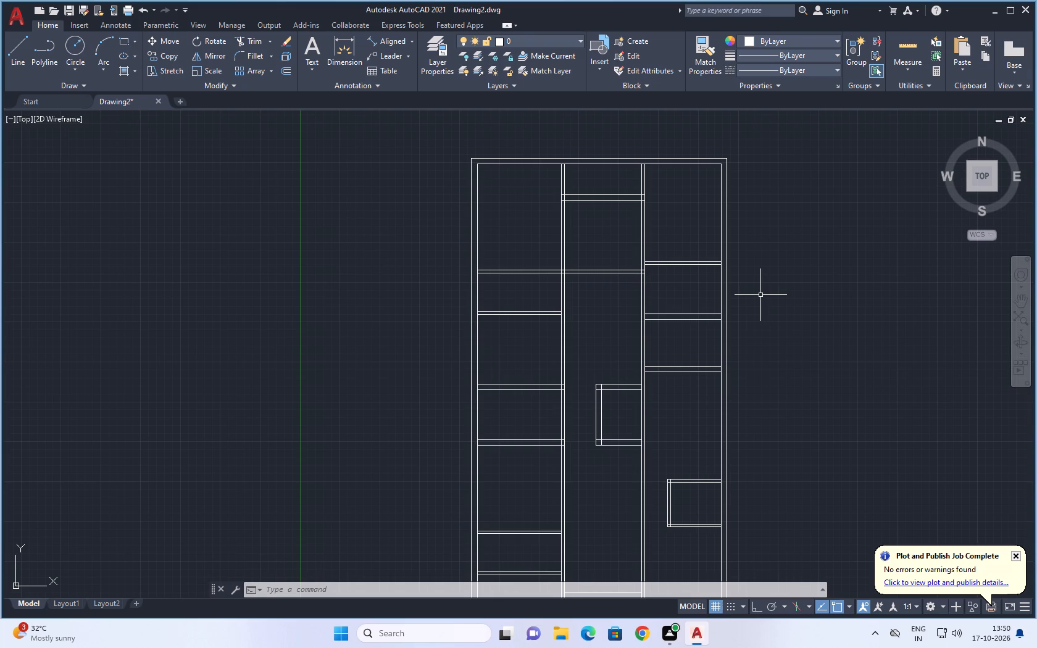
key("o")
key("Return")
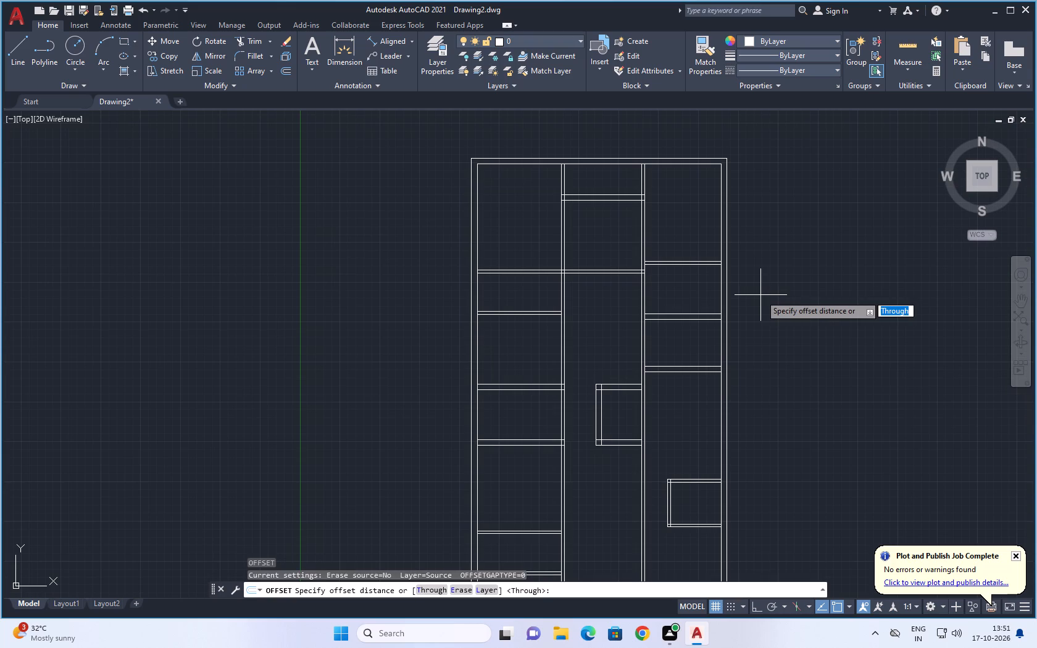
type("7'")
key("Return")
scroll(739, 344, "up", 1)
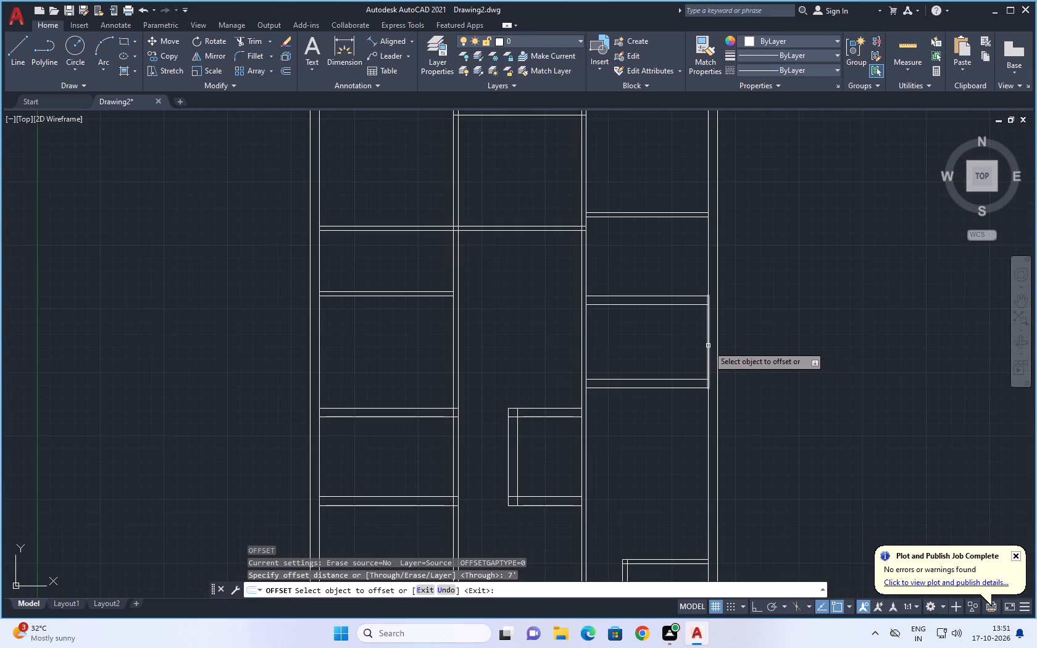
left_click(707, 345)
left_click(659, 354)
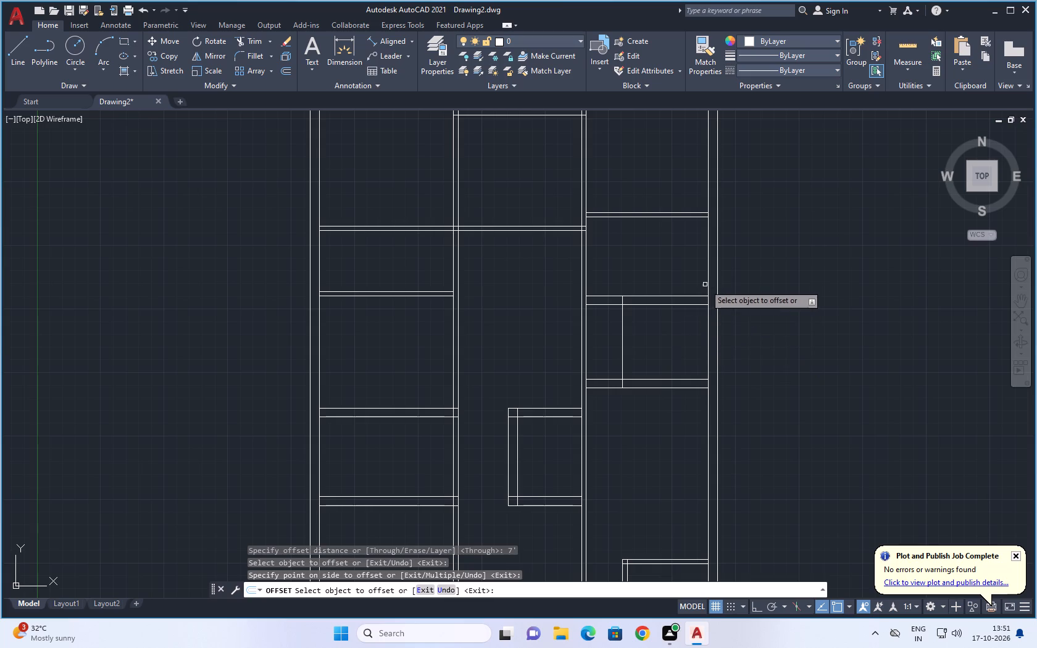
left_click(707, 271)
left_click(678, 275)
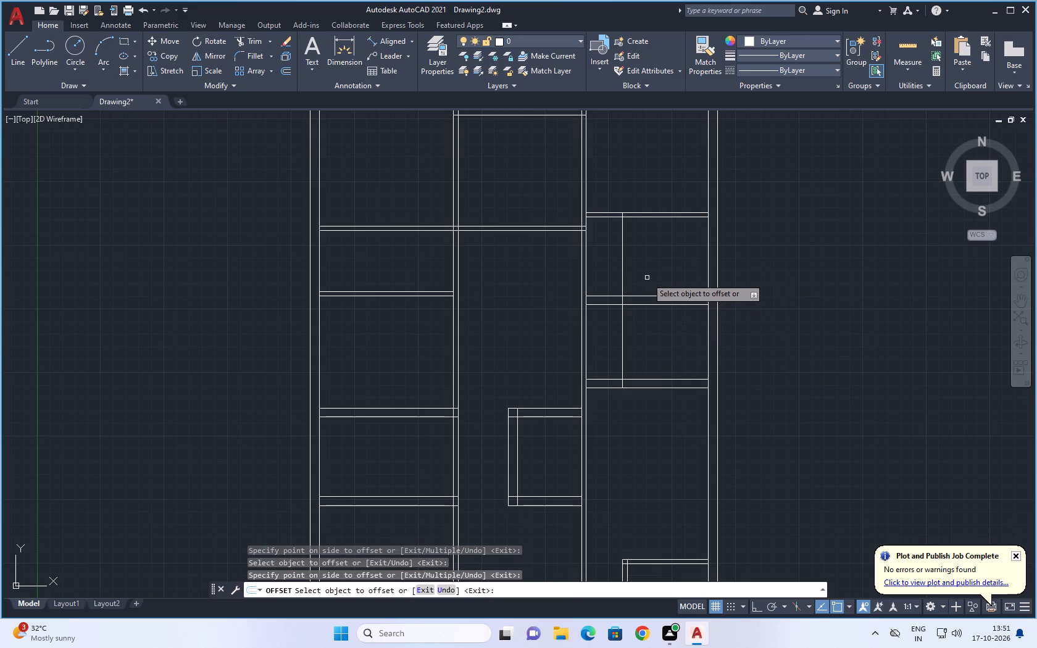
Offset the two new vertical line segments in the eastern bay 4.5" west to form a double-line partition.
left_click(623, 254)
type("4.5\"")
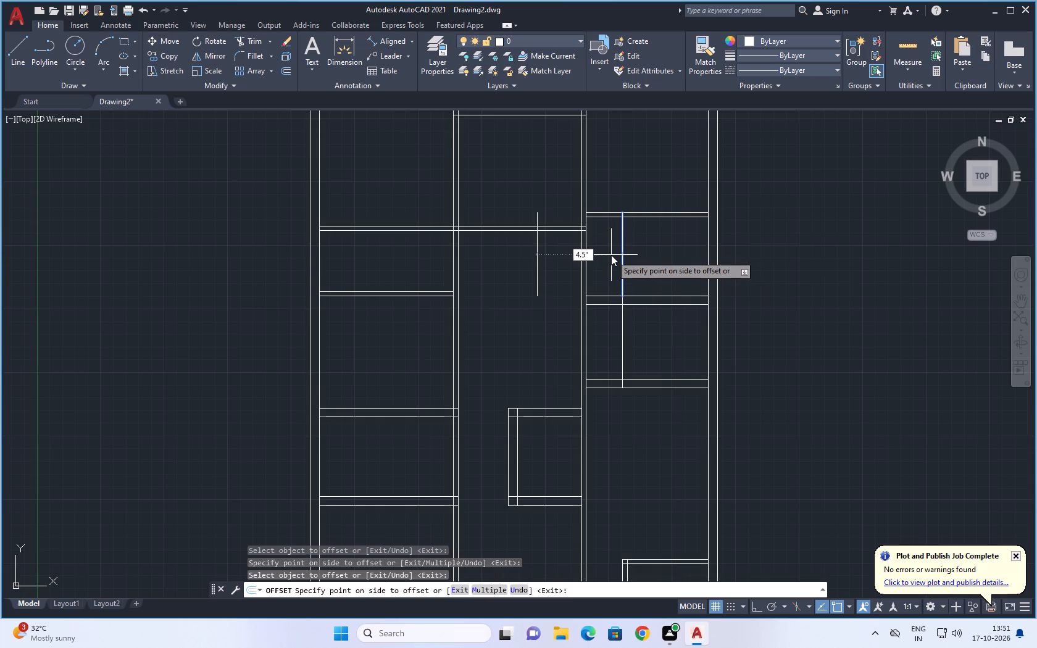
key("Return")
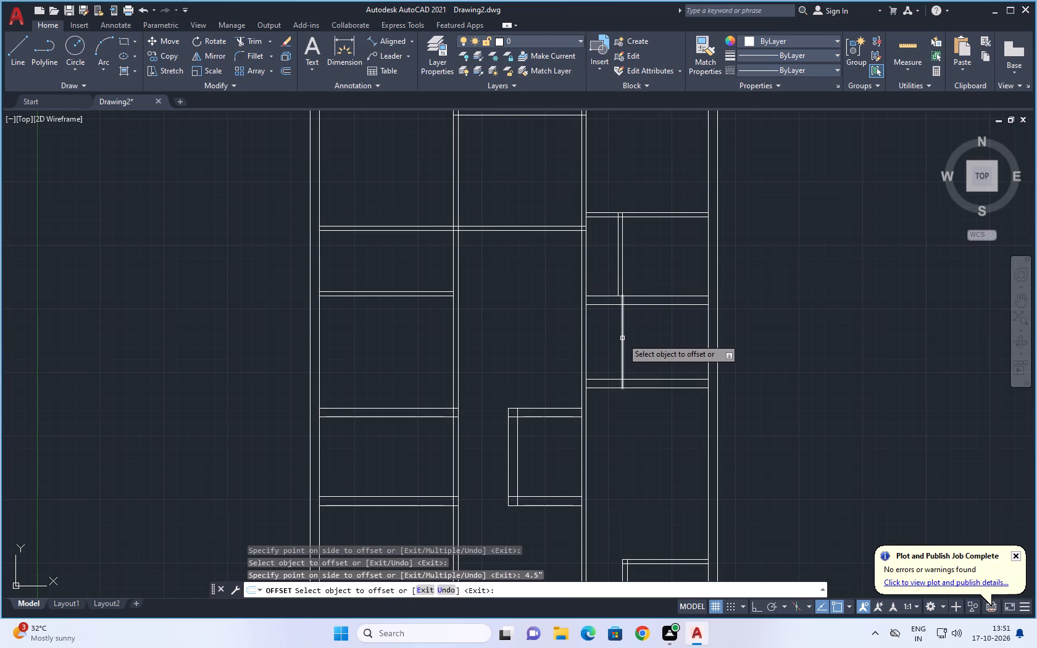
left_click(622, 338)
type("4.5\"")
key("Return")
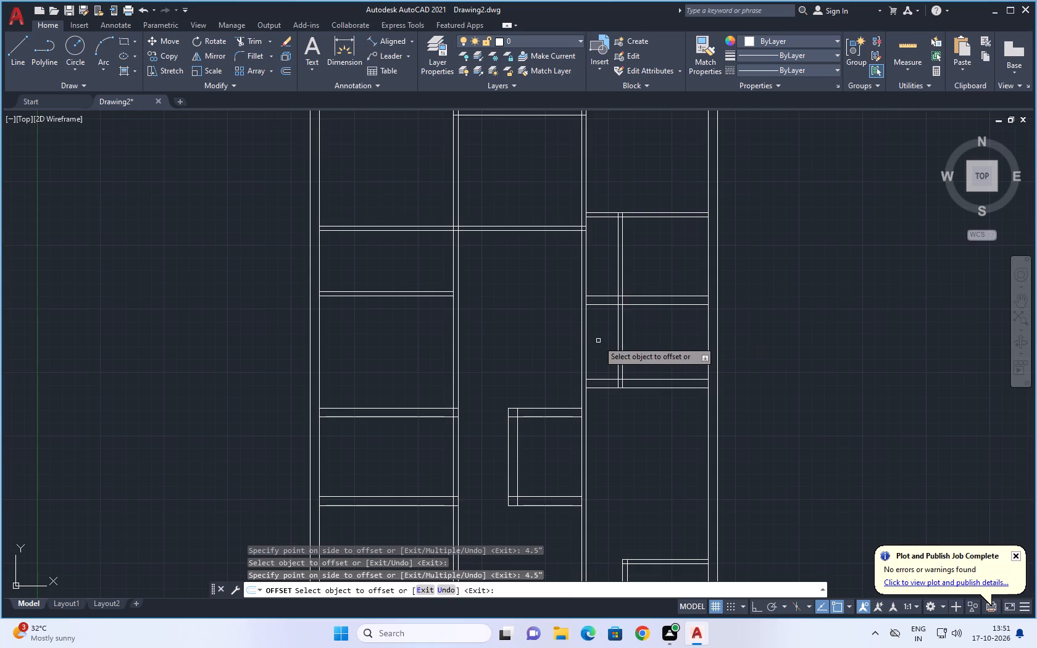
Examine the partition layout of the middle and eastern bays around the new vertical partition.
scroll(614, 341, "down", 1)
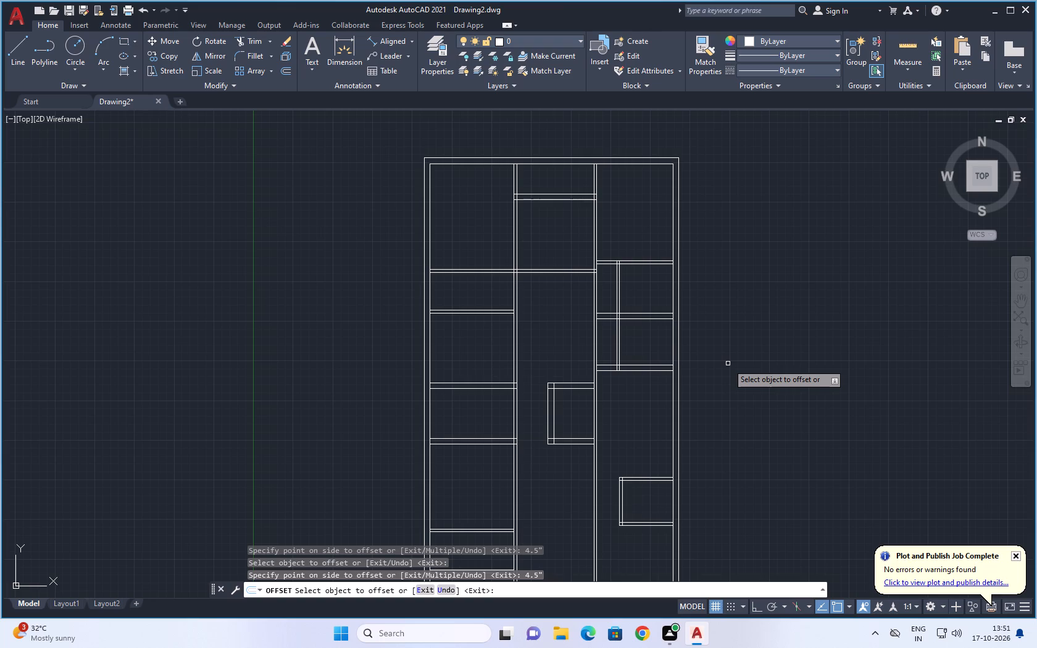
scroll(718, 320, "up", 1)
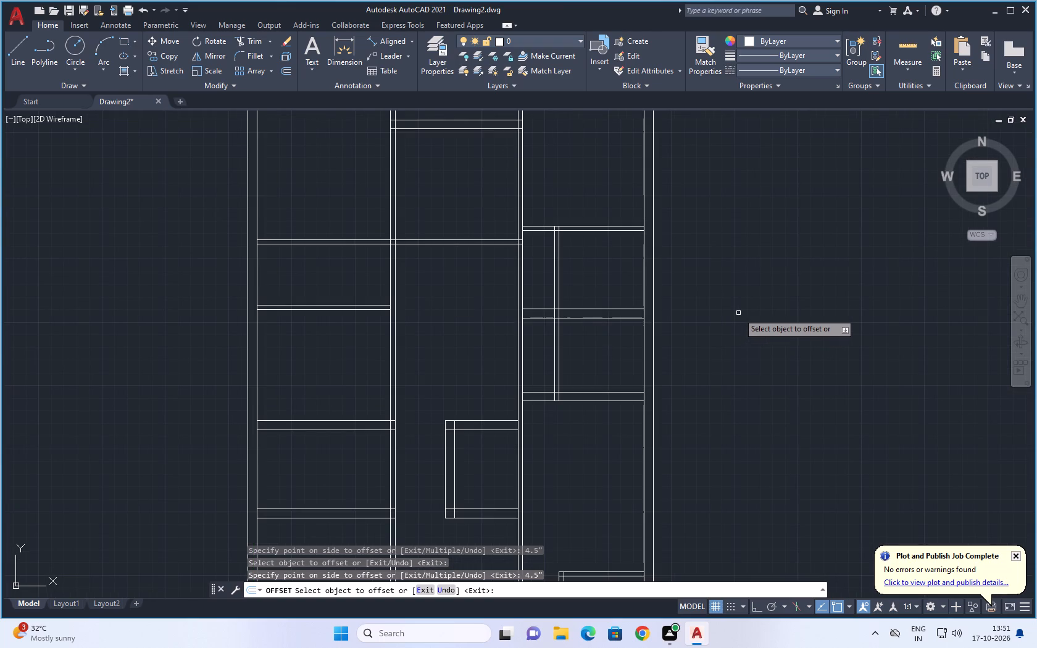
scroll(760, 328, "down", 1)
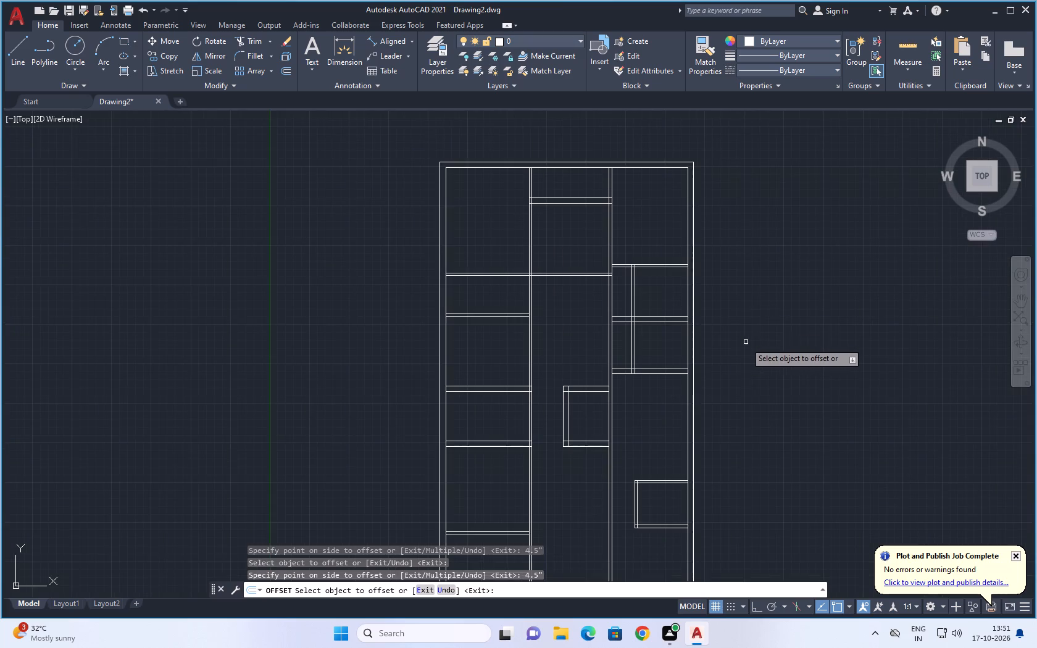
middle_click_drag(737, 326, 770, 347)
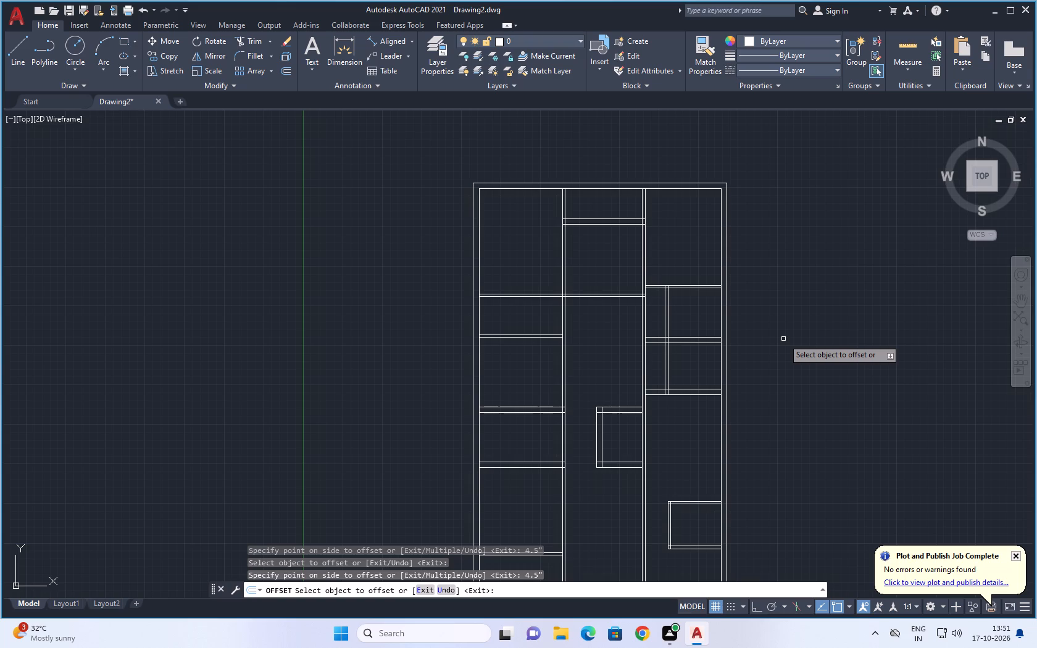
middle_click_drag(772, 327, 787, 297)
scroll(707, 301, "up", 1)
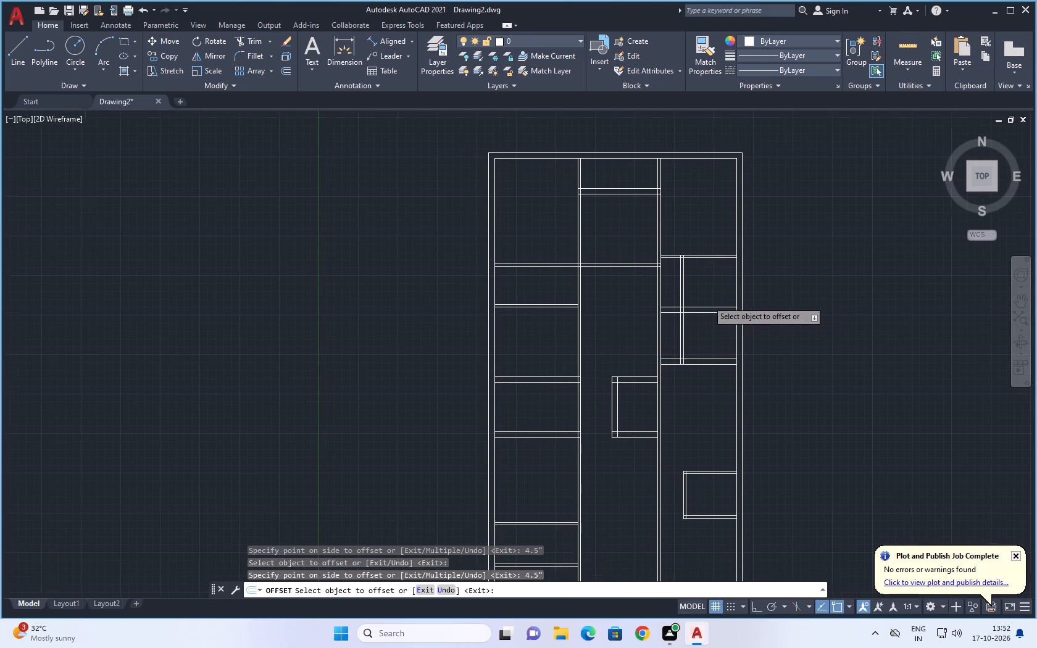
scroll(707, 301, "up", 1)
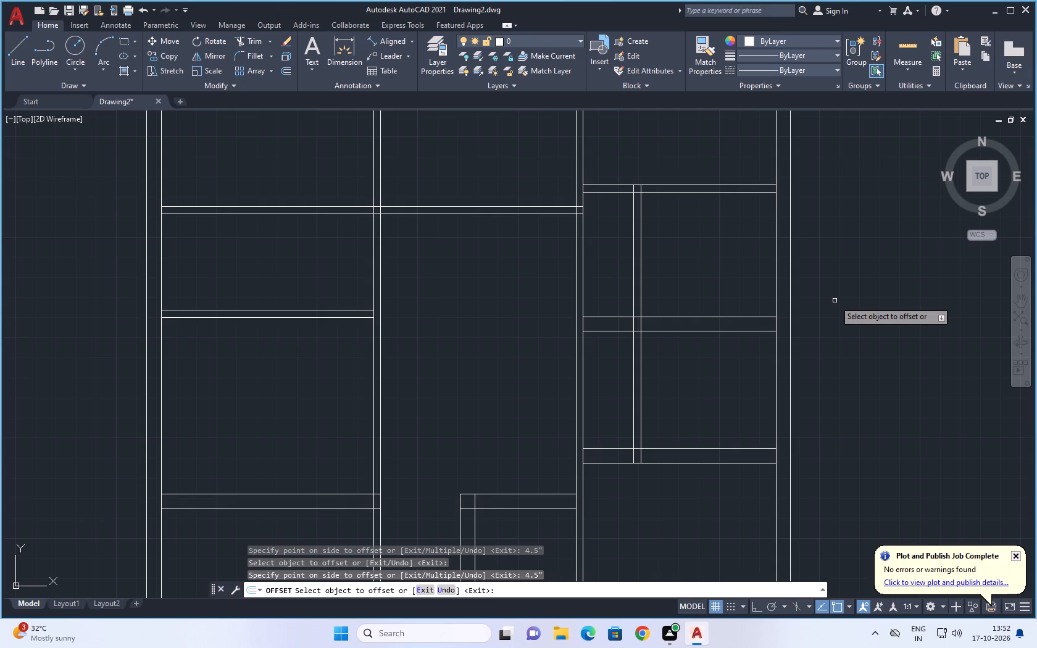
scroll(848, 293, "down", 1)
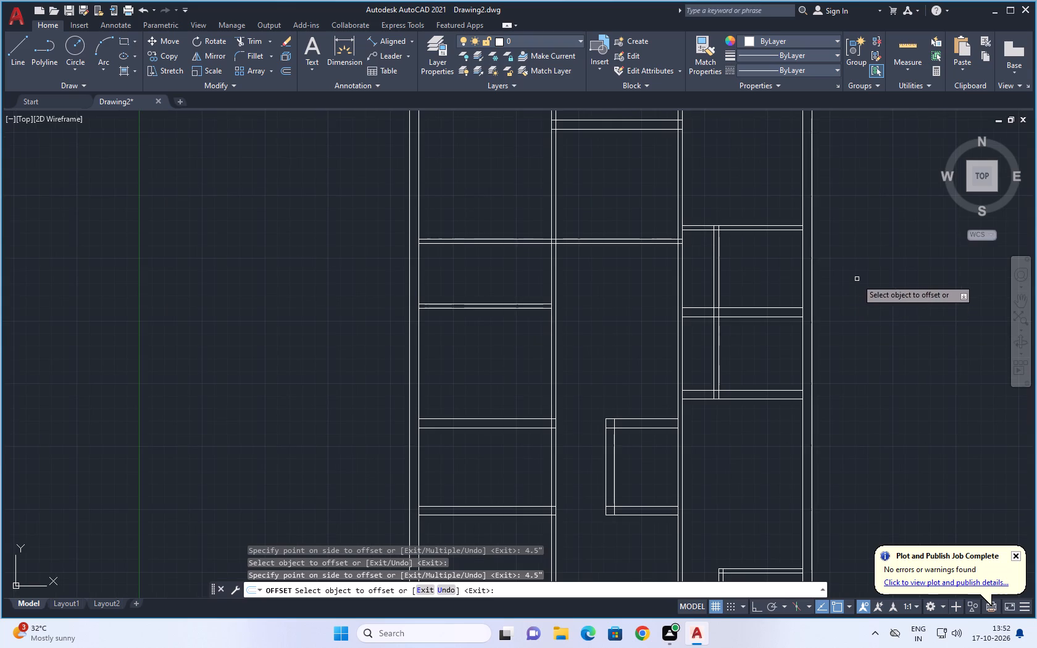
middle_click_drag(857, 278, 857, 287)
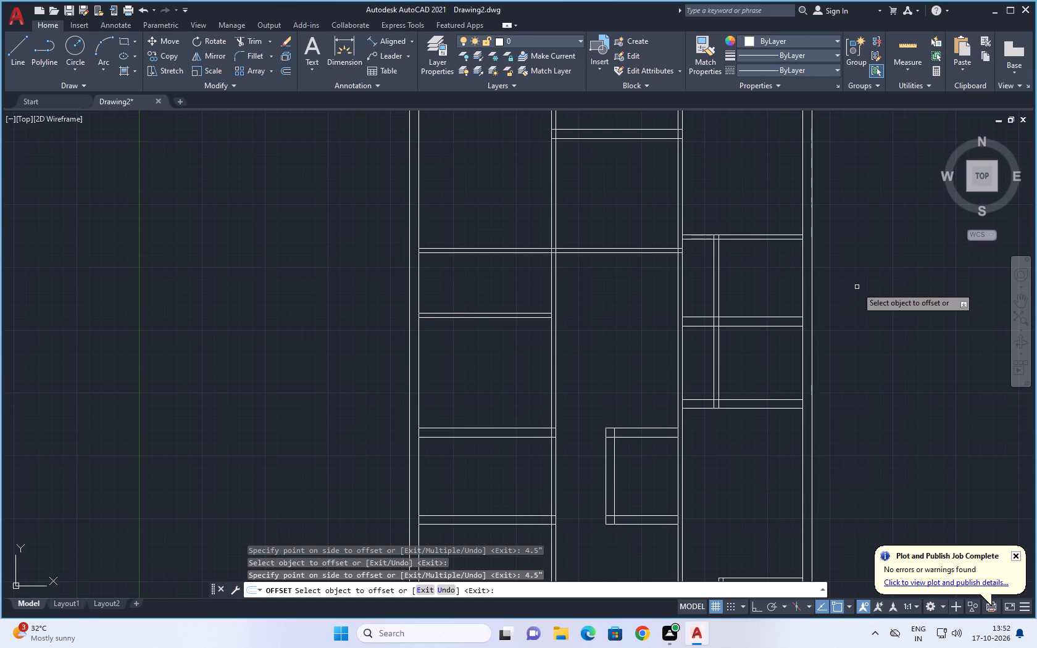
scroll(848, 290, "down", 1)
middle_click_drag(868, 287, 842, 258)
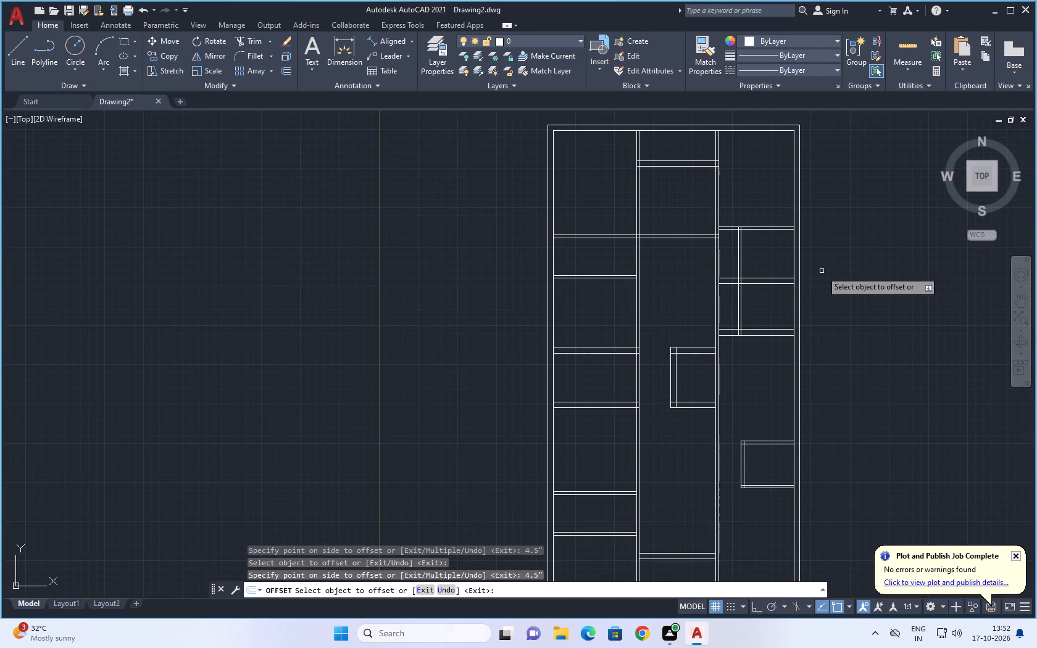
scroll(822, 271, "up", 1)
middle_click_drag(824, 214, 847, 241)
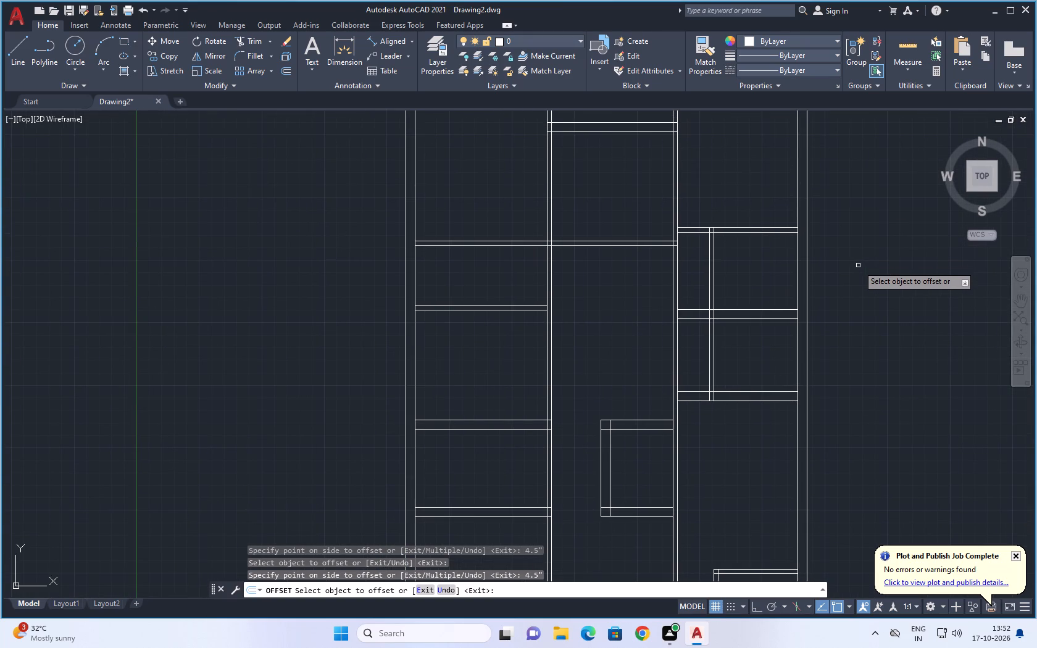
scroll(721, 301, "up", 1)
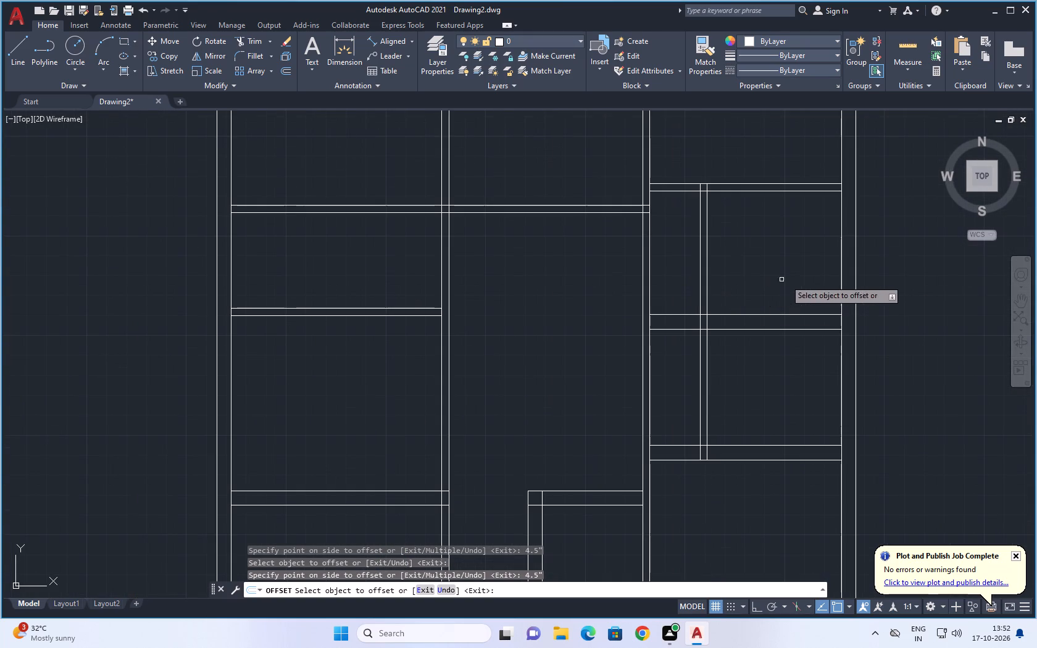
scroll(889, 286, "down", 1)
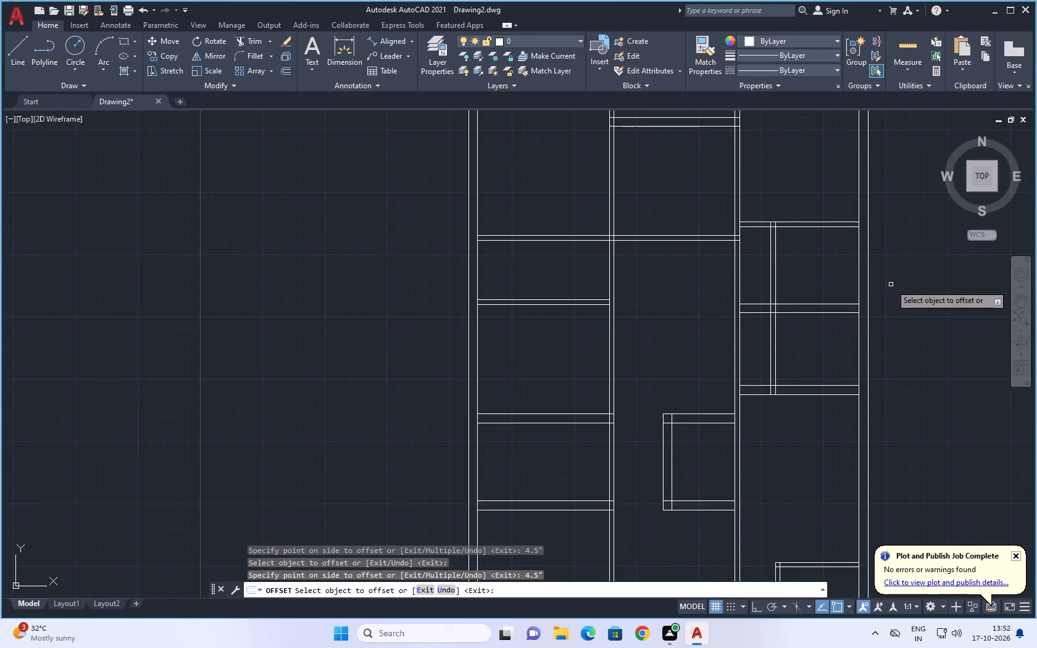
middle_click_drag(890, 285, 861, 292)
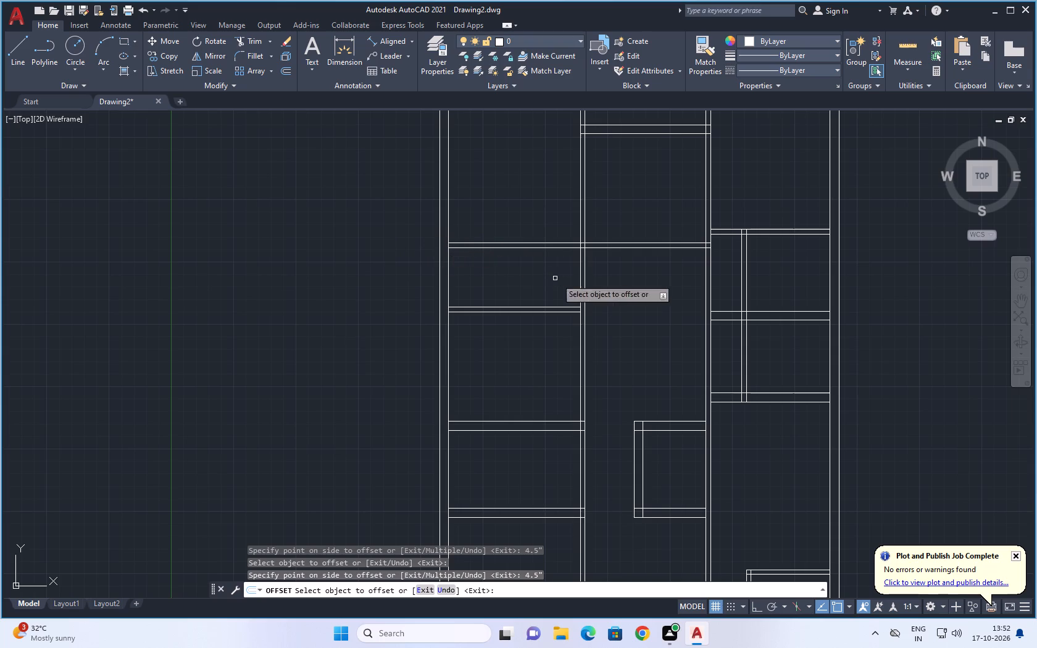
key("Escape")
key("Escape")
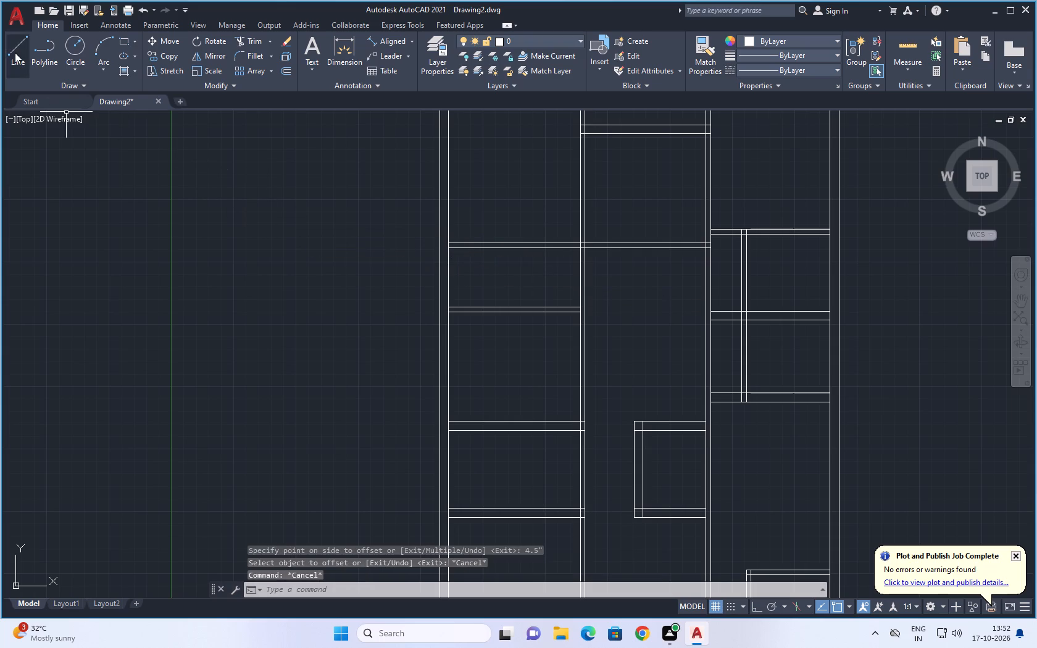
Draw a line from the upper east corner of the middle bay's small room 3' east, continuing up to the new partition's west line.
left_click(15, 52)
scroll(754, 441, "up", 1)
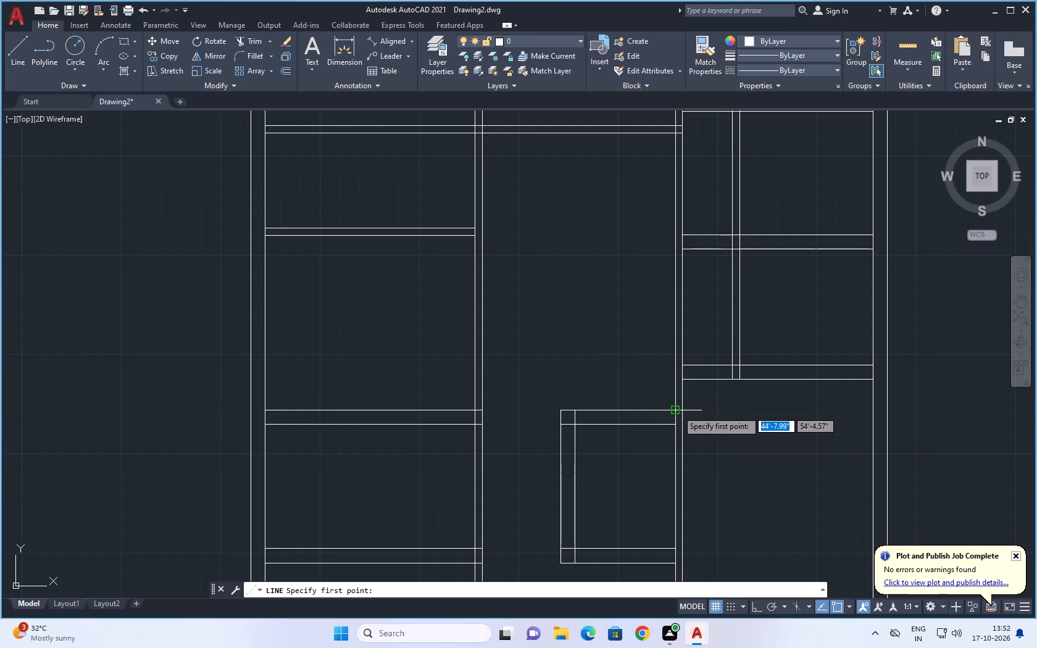
left_click(678, 411)
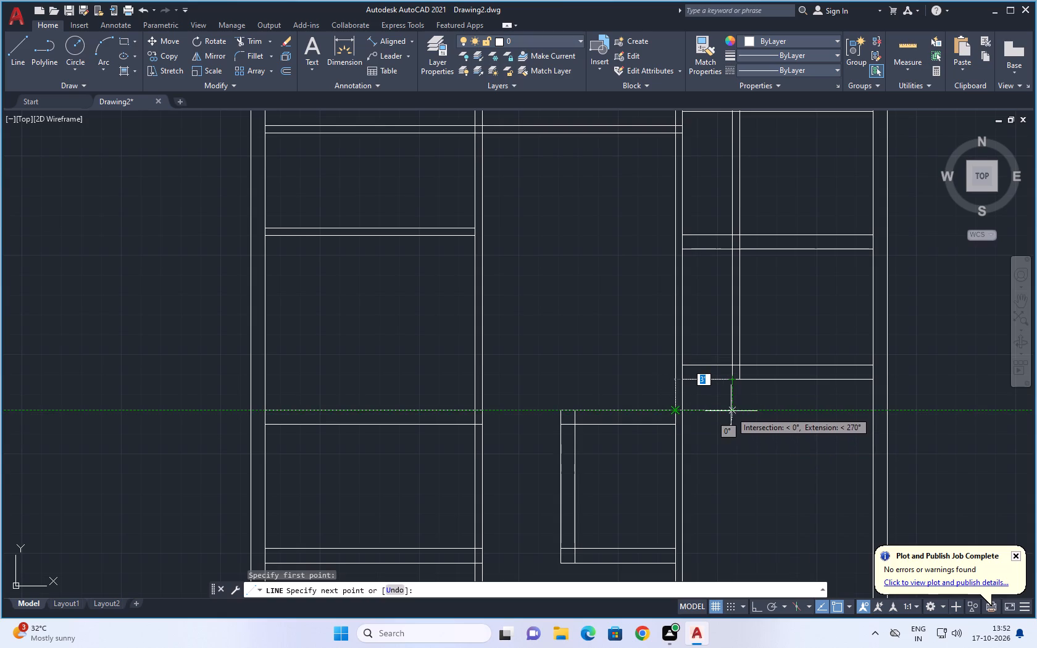
left_click(731, 411)
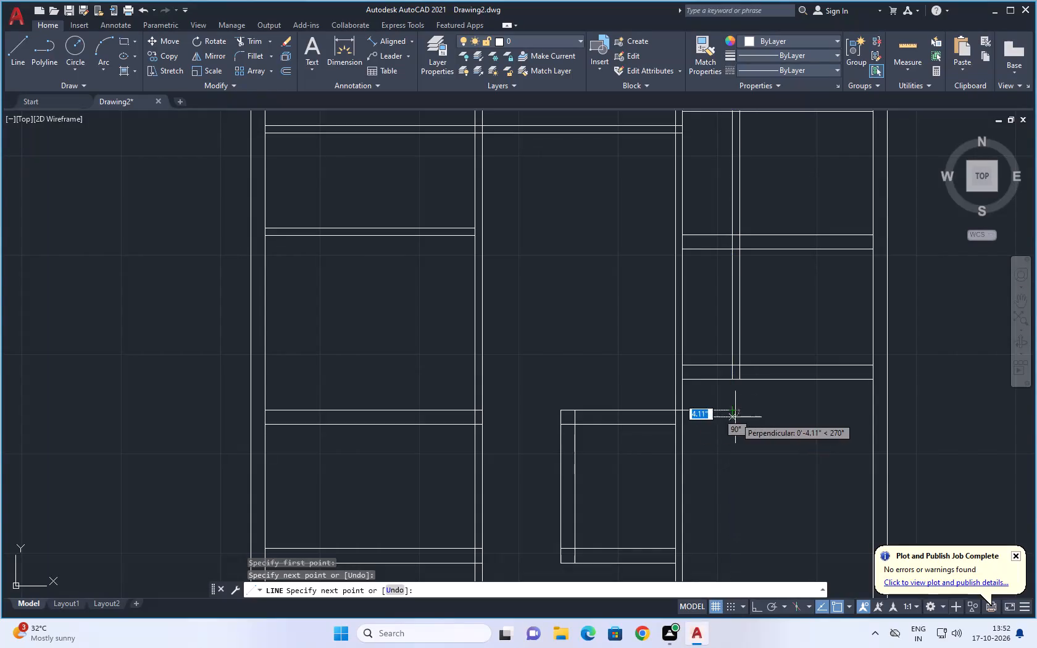
left_click(732, 378)
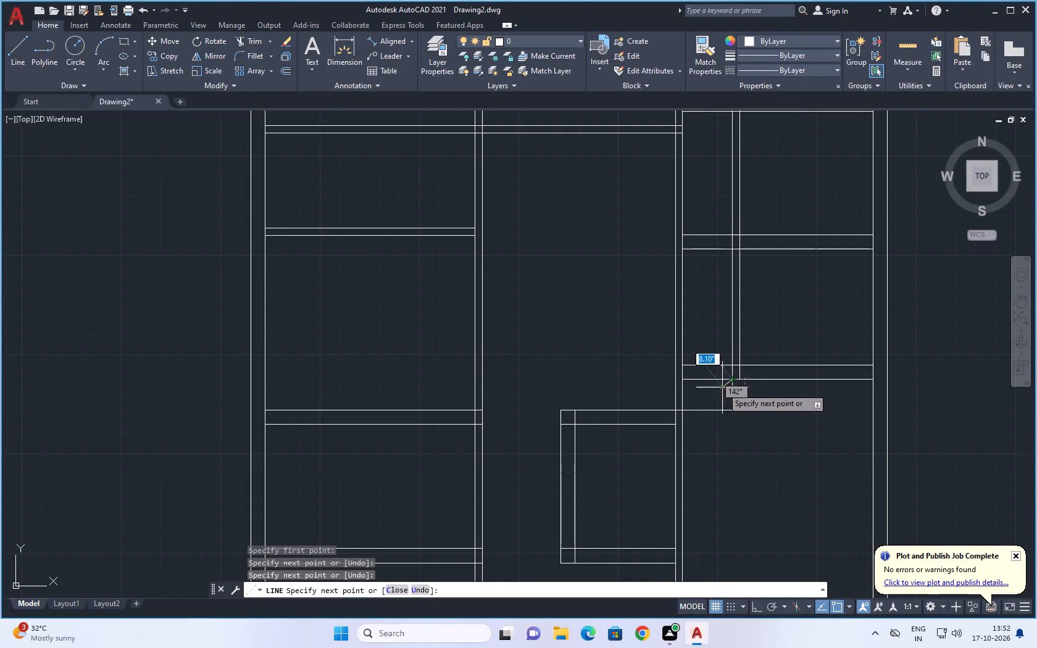
key("Escape")
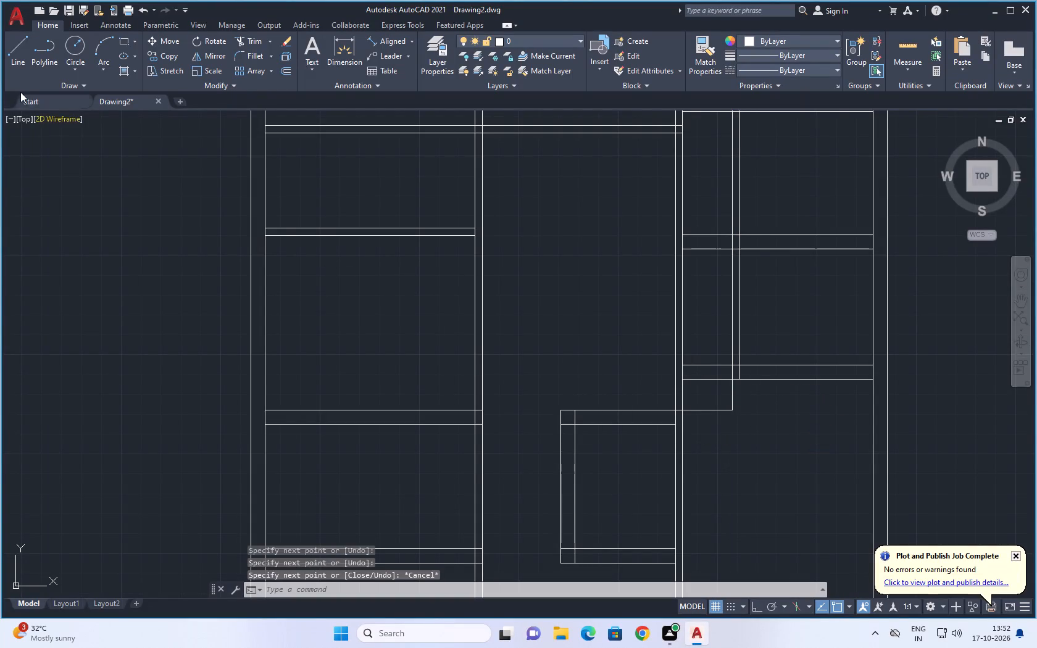
Draw a line with ortho on from the small room's second line 3'-4.5" east and 2'-4.5" up to the new partition's east line.
left_click(15, 52)
scroll(639, 413, "up", 3)
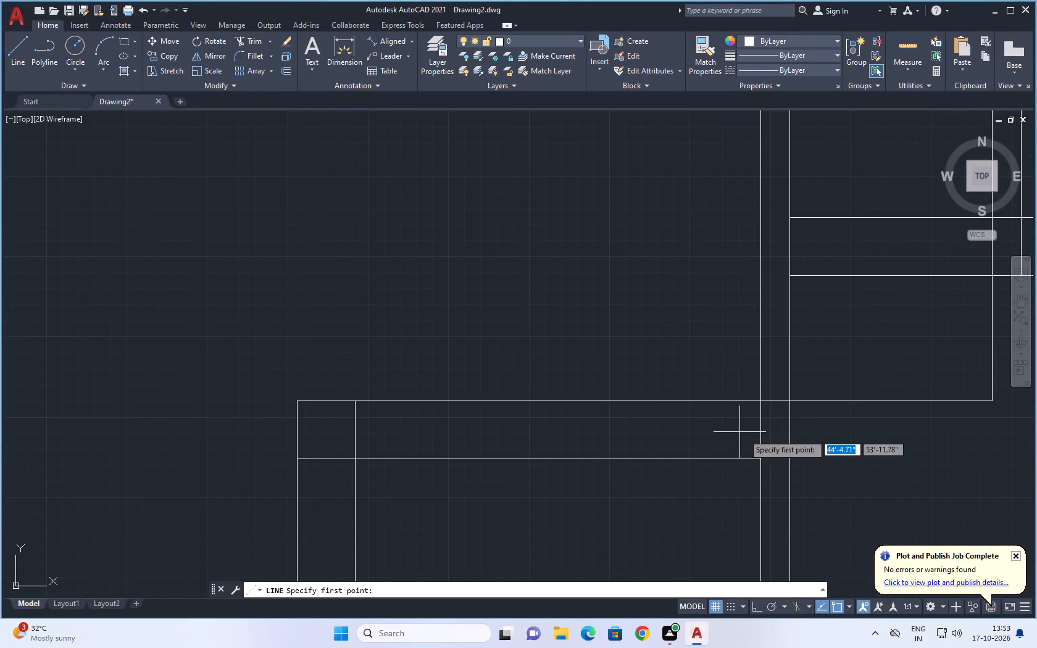
left_click(759, 460)
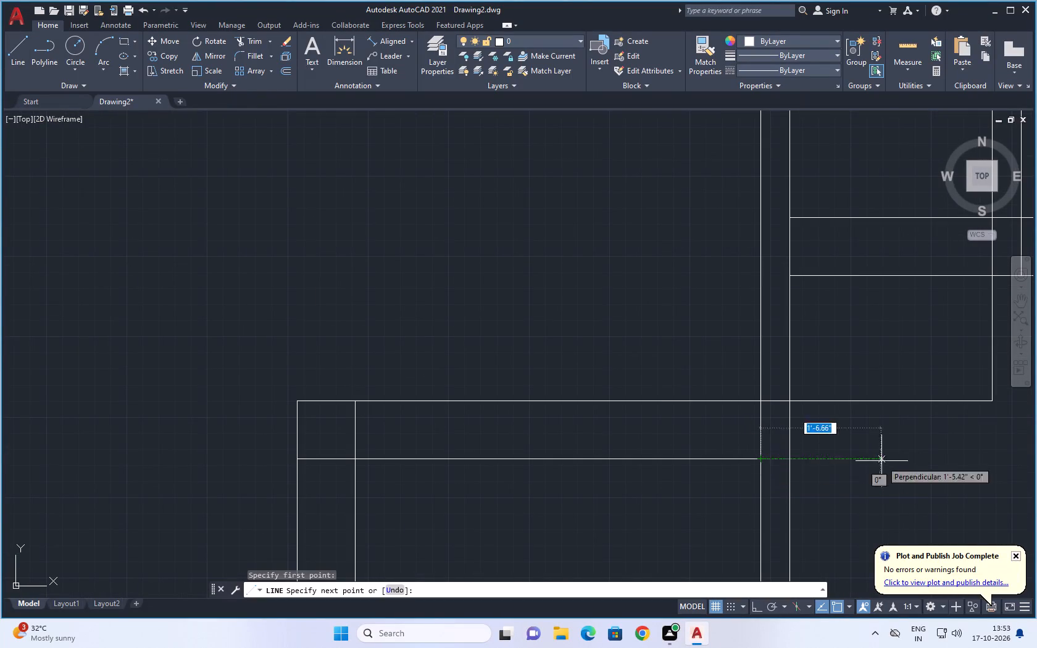
scroll(886, 461, "down", 2)
middle_click_drag(886, 460, 648, 449)
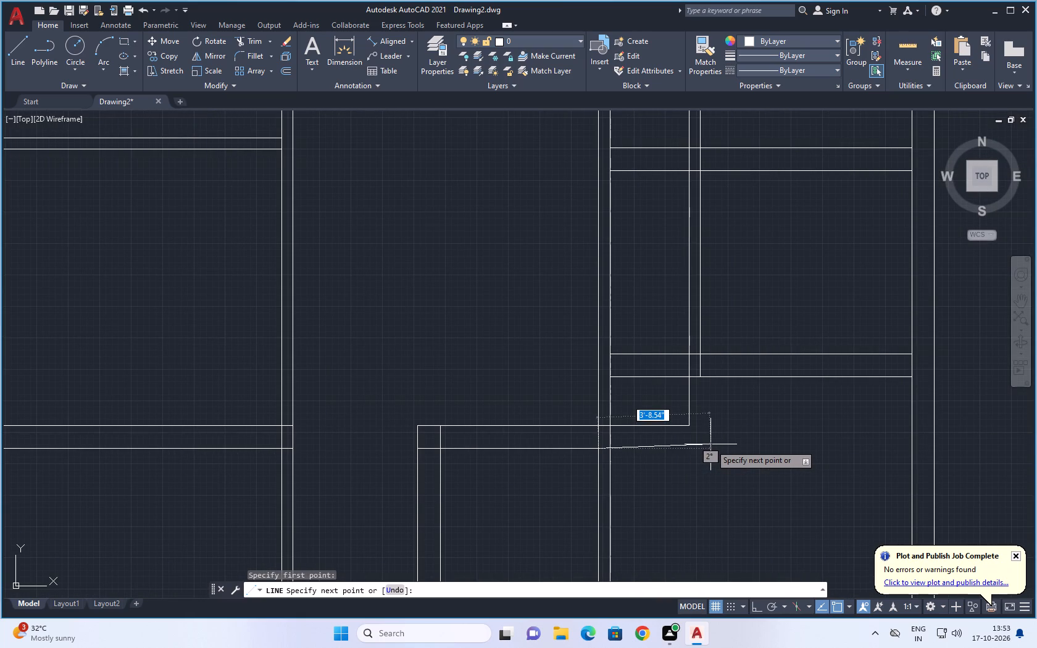
scroll(706, 449, "up", 1)
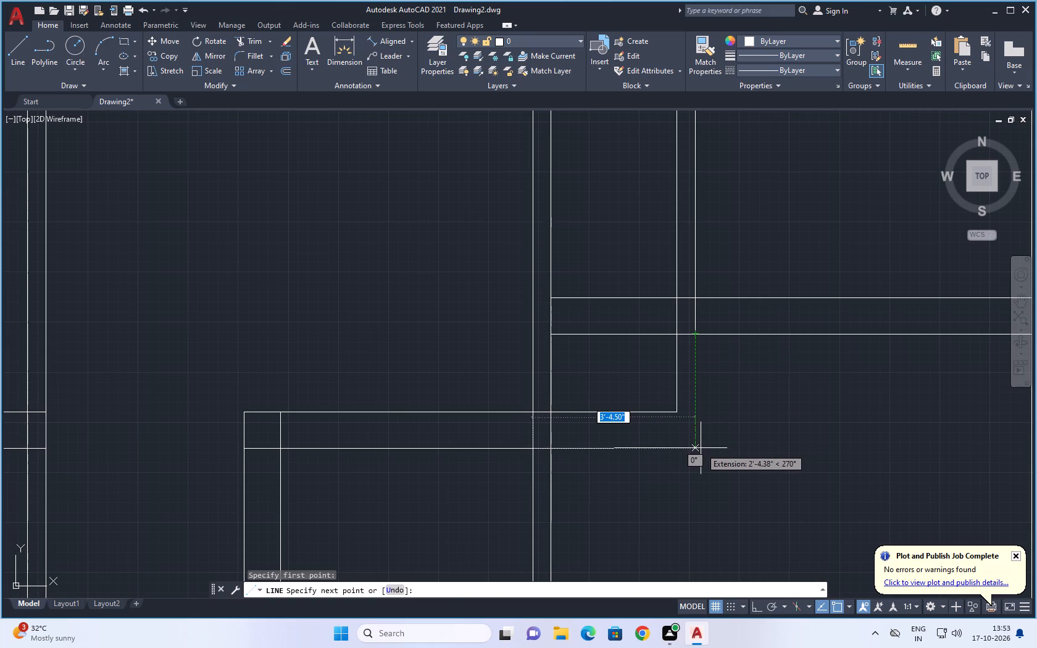
key("F8")
left_click(696, 449)
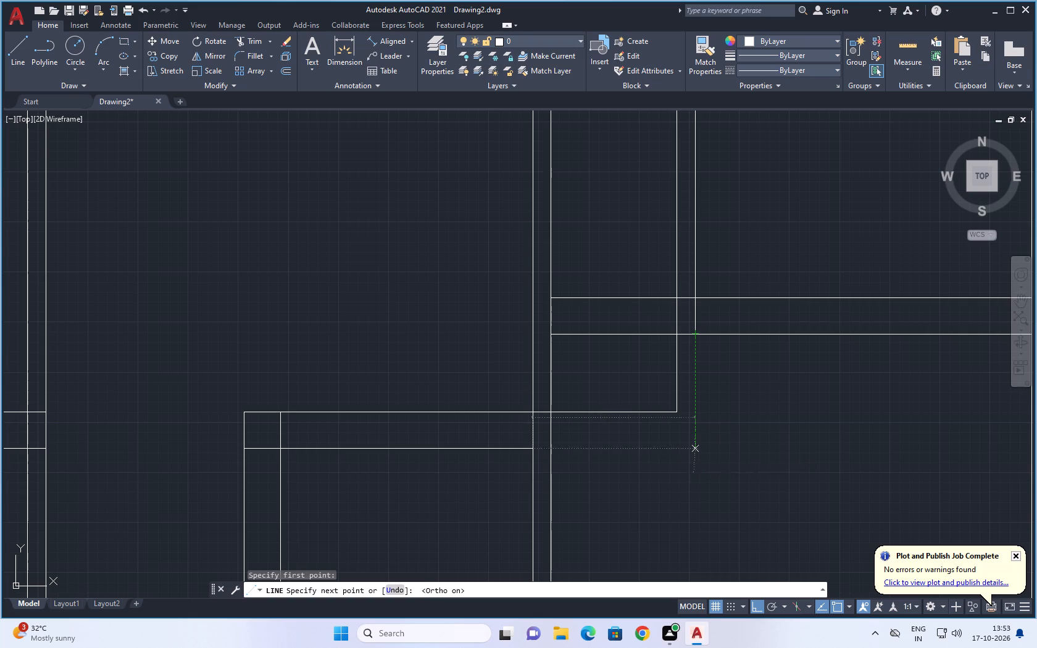
left_click(696, 334)
key("Escape")
key("Escape")
Trim the old double wall lines between the middle and eastern bays, just below the middle bay's upper room.
scroll(725, 405, "down", 3)
middle_click_drag(878, 360, 842, 376)
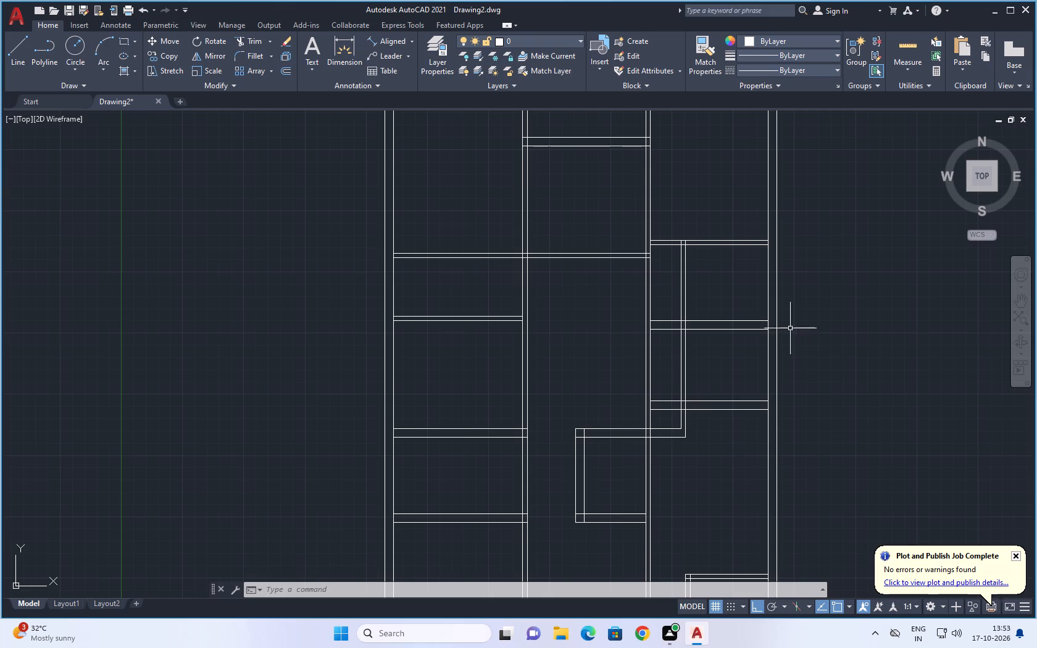
left_click(252, 40)
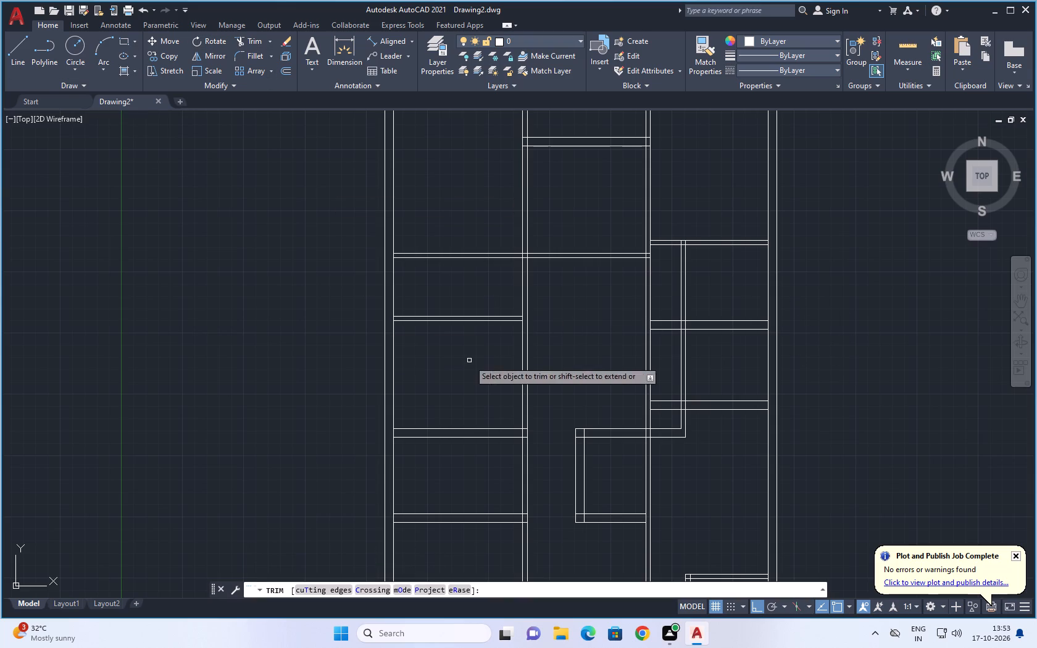
left_click_drag(662, 282, 620, 331)
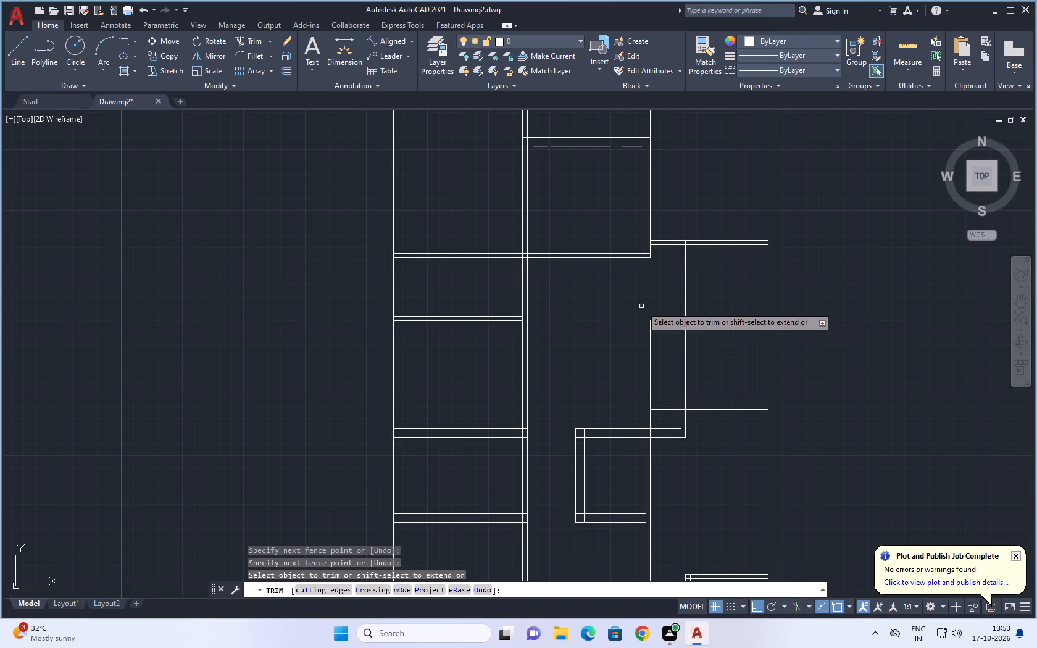
Trim the remaining old wall line and the eastern cross-partition stubs extending west of the new vertical double-line partition.
middle_click_drag(641, 306, 584, 334)
scroll(583, 335, "up", 1)
scroll(603, 327, "down", 1)
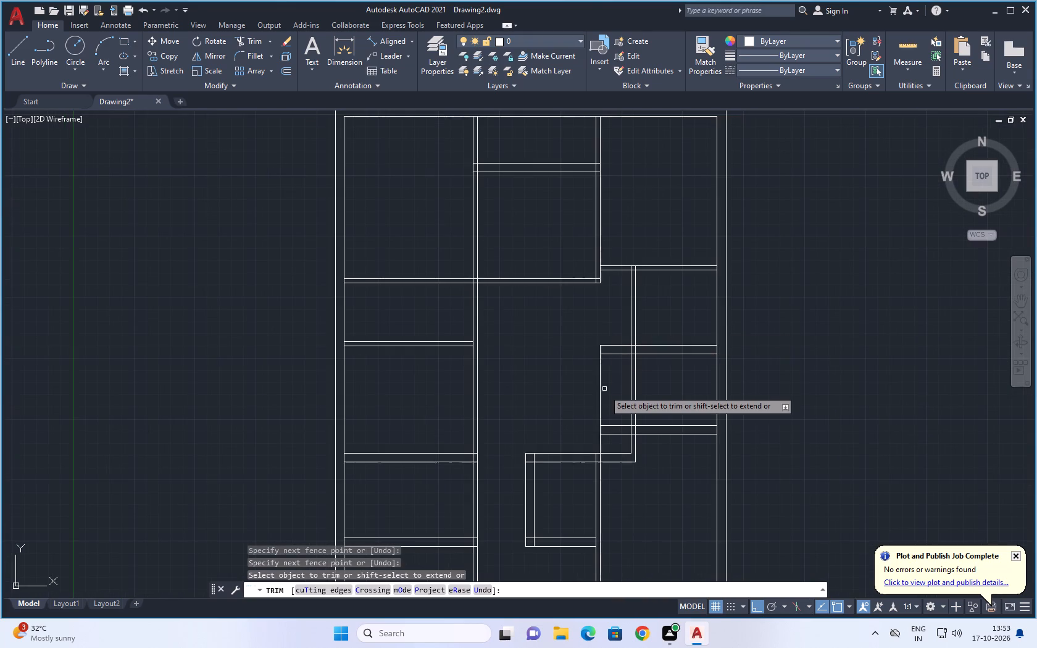
middle_click_drag(565, 401, 540, 350)
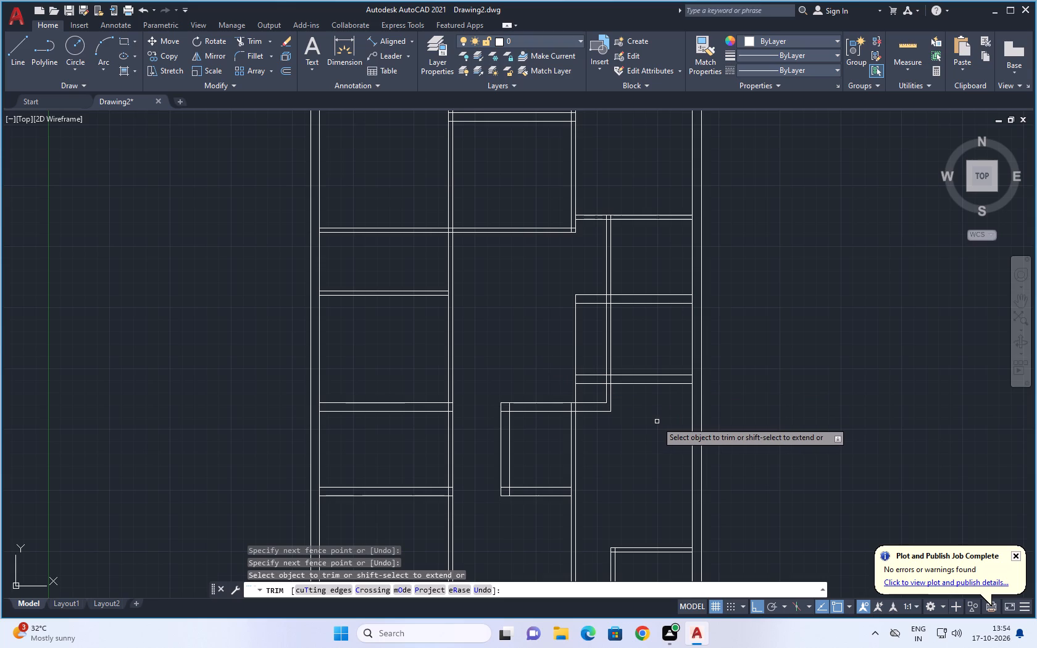
scroll(645, 428, "up", 1)
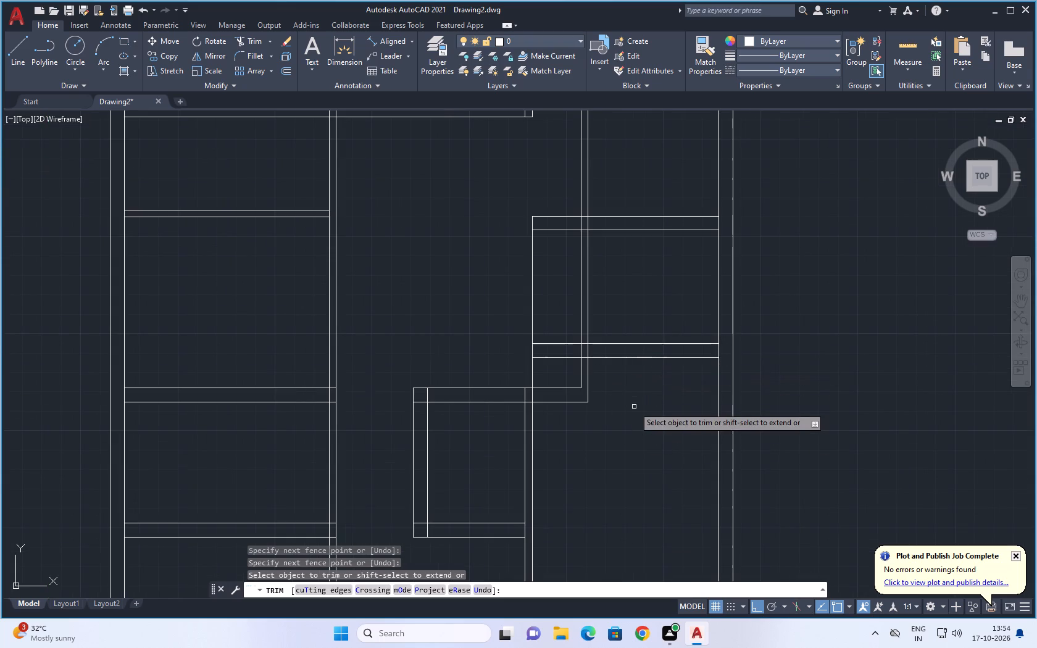
scroll(635, 407, "down", 1)
middle_click_drag(636, 417, 619, 441)
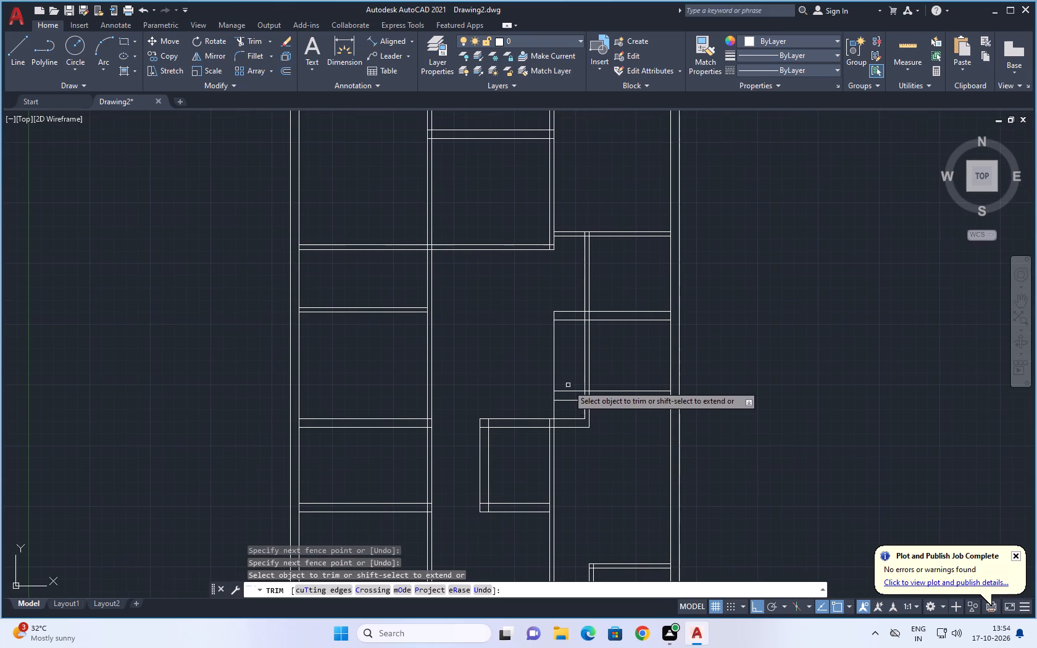
left_click_drag(568, 373, 545, 401)
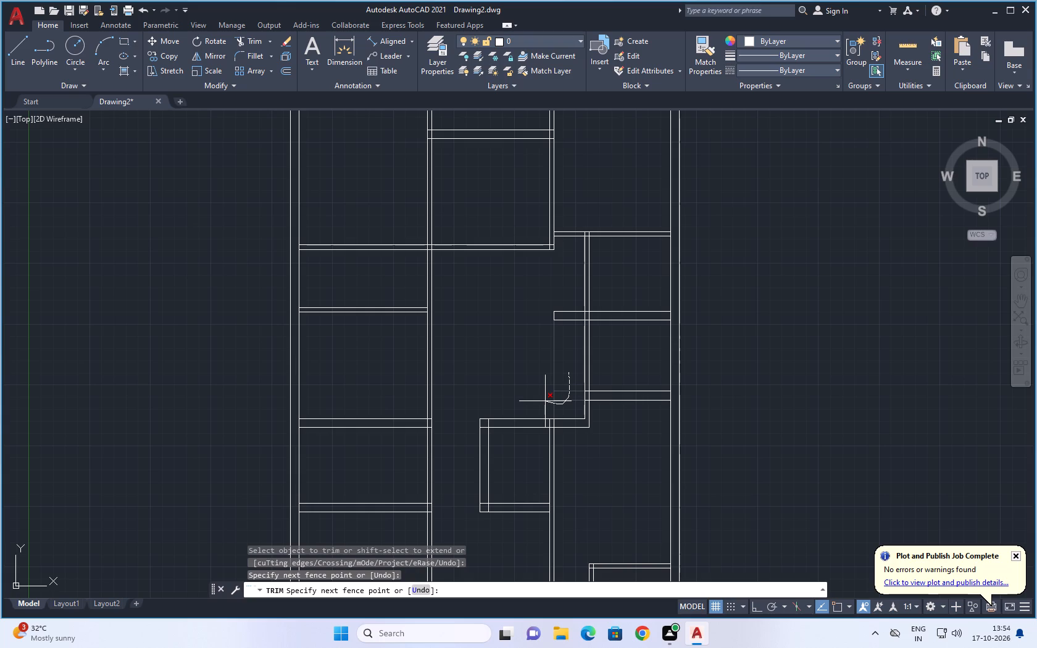
left_click_drag(545, 401, 539, 397)
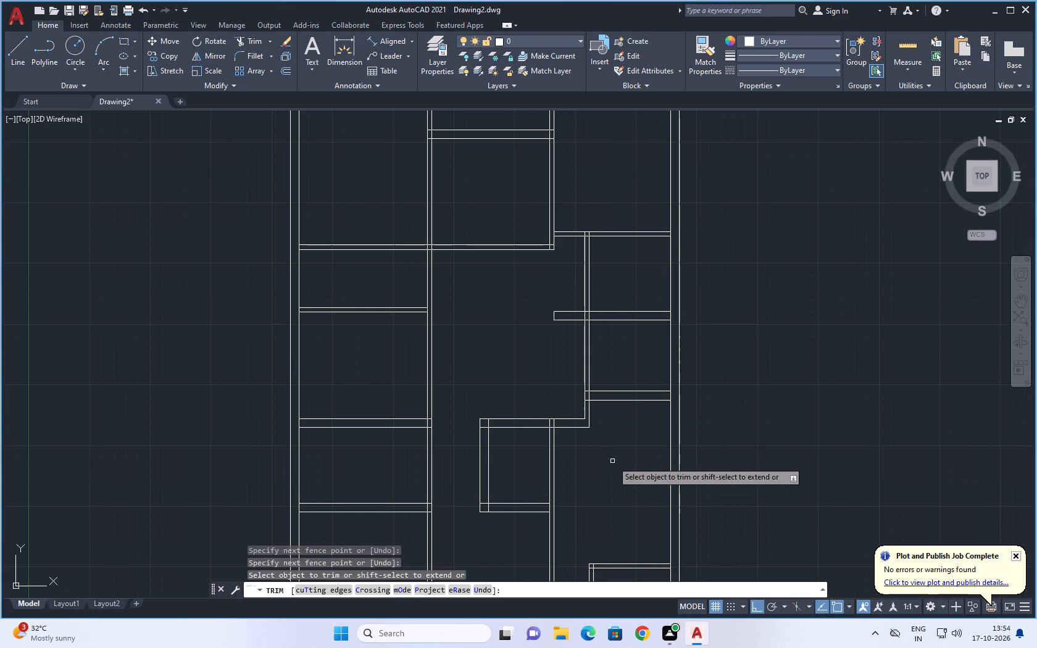
left_click_drag(570, 295, 567, 349)
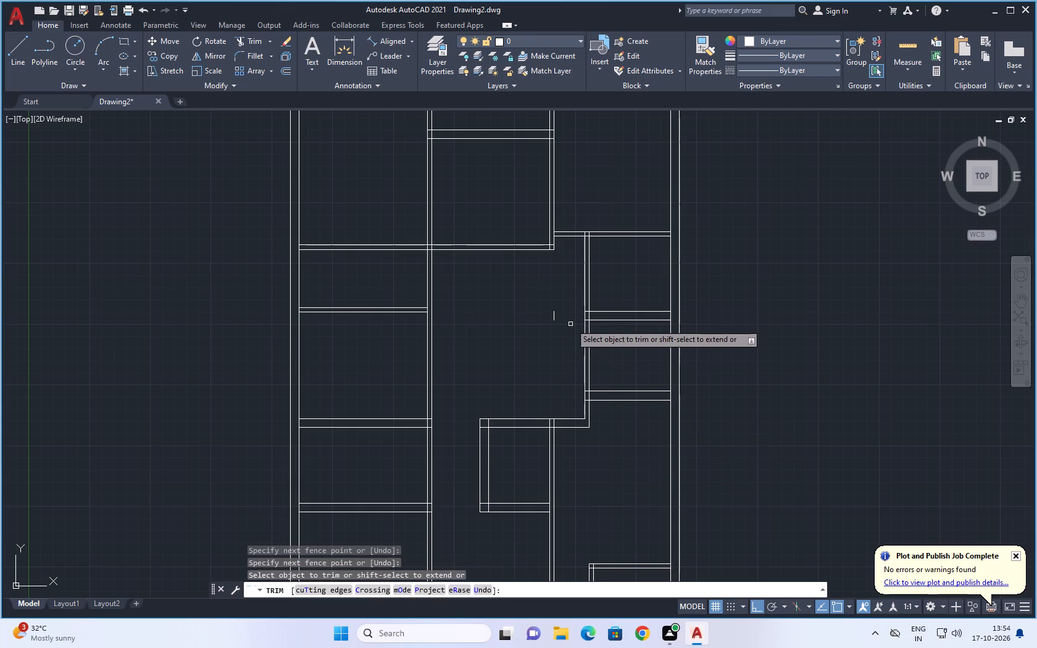
left_click_drag(568, 313, 544, 318)
Trim the uppermost horizontal double-line partition out of the western bay.
scroll(549, 325, "down", 1)
middle_click_drag(549, 325, 538, 352)
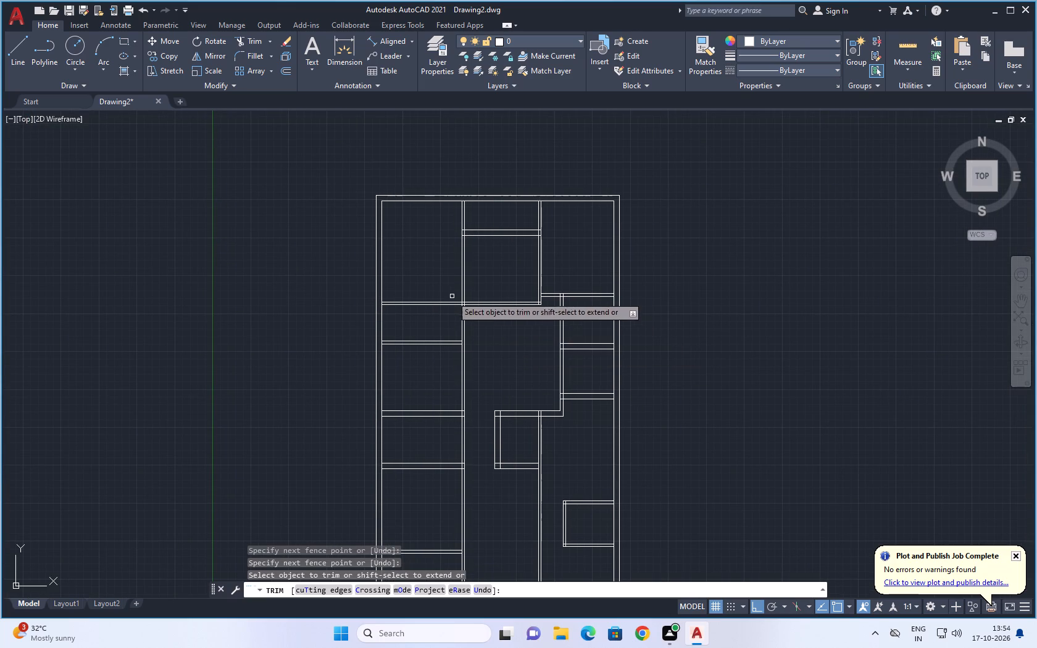
left_click_drag(446, 285, 440, 316)
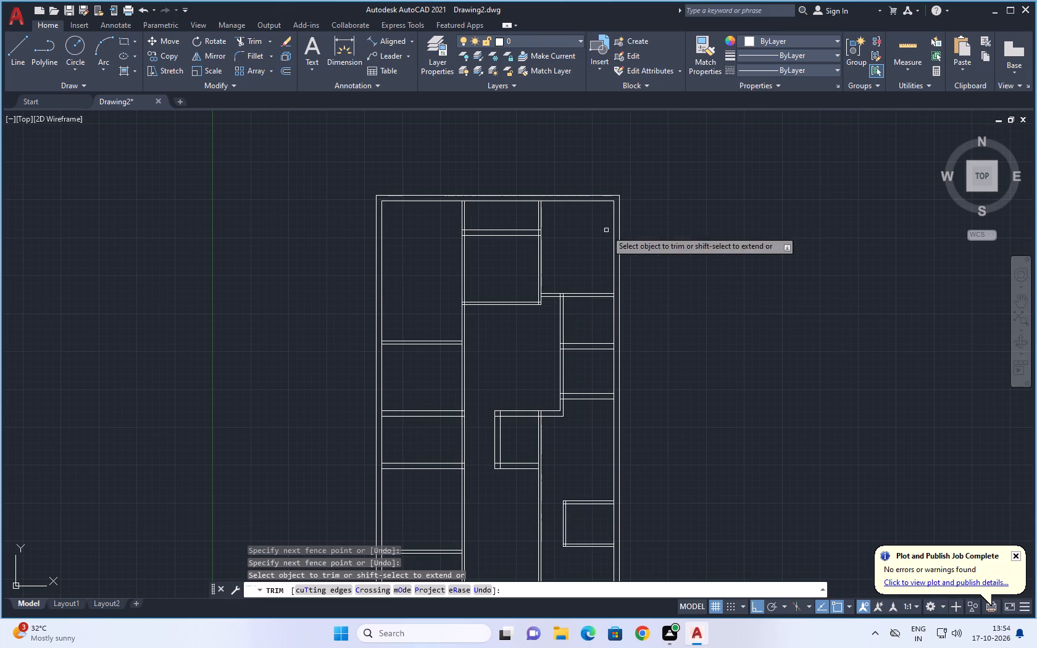
middle_click_drag(685, 315, 659, 284)
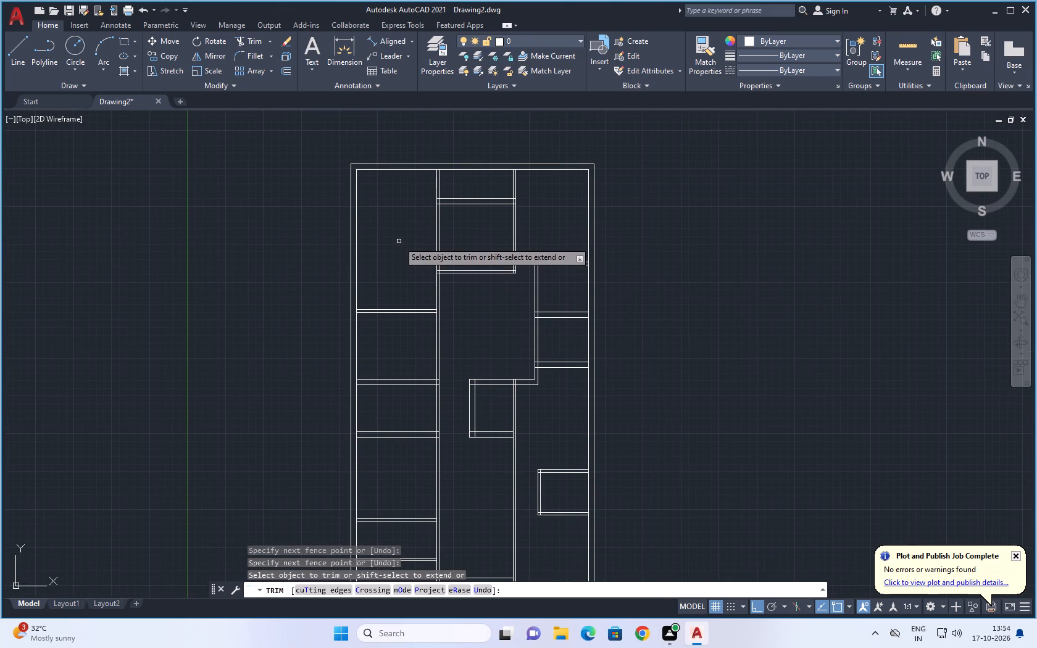
key("Escape")
key("Escape")
Offset the inner line of the north outer wall 11'6" south across the western and middle bays.
key("o")
key("Return")
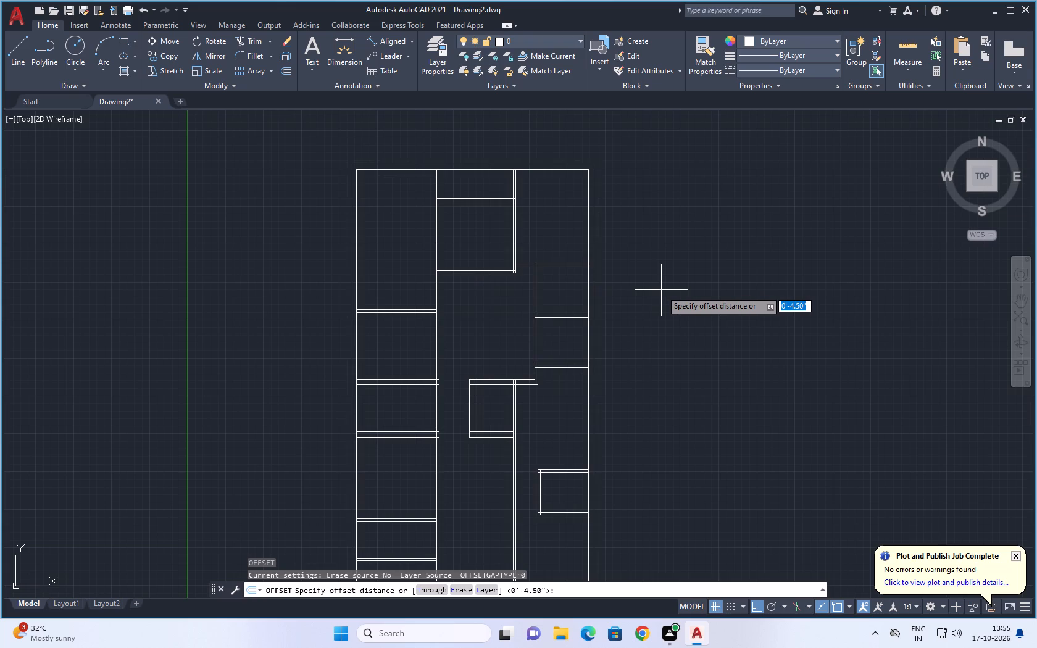
type("11'")
key("6")
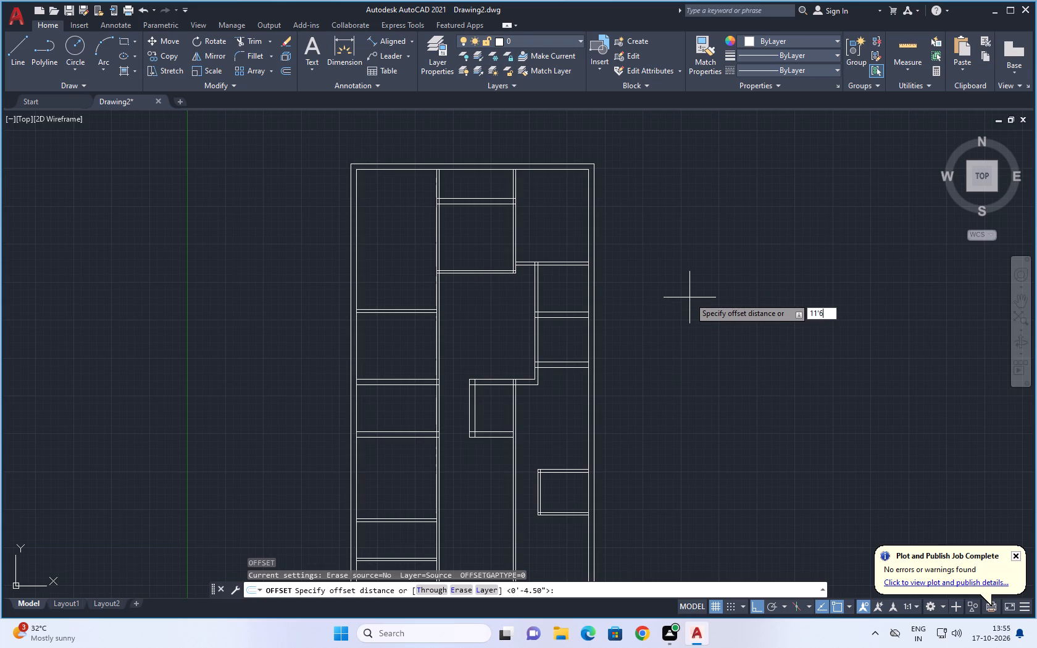
key("shift+quotedbl")
key("Return")
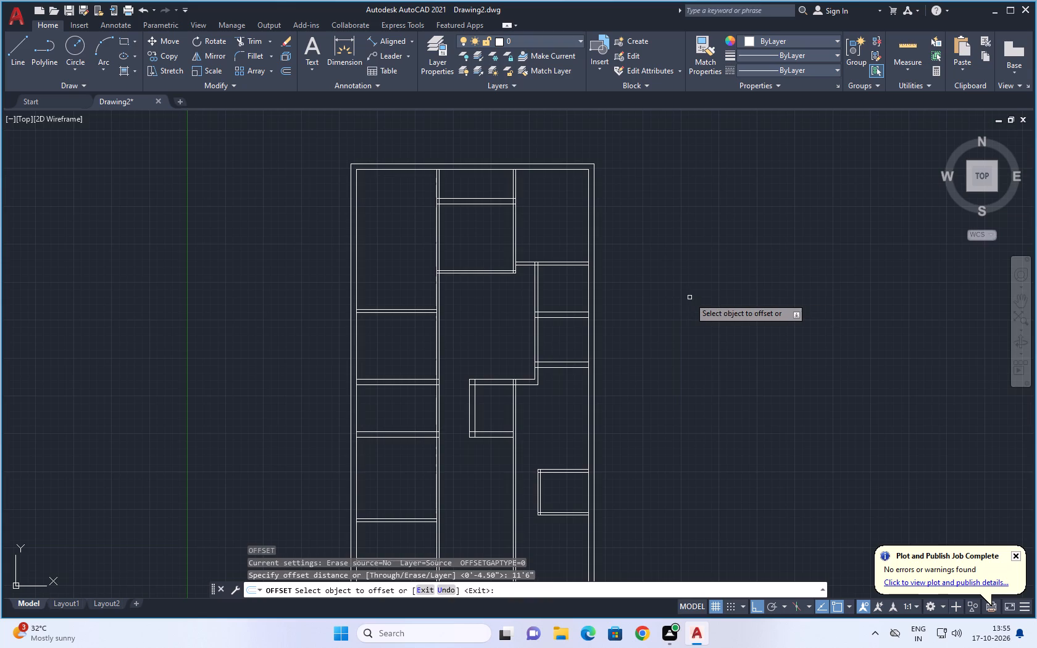
scroll(399, 178, "up", 2)
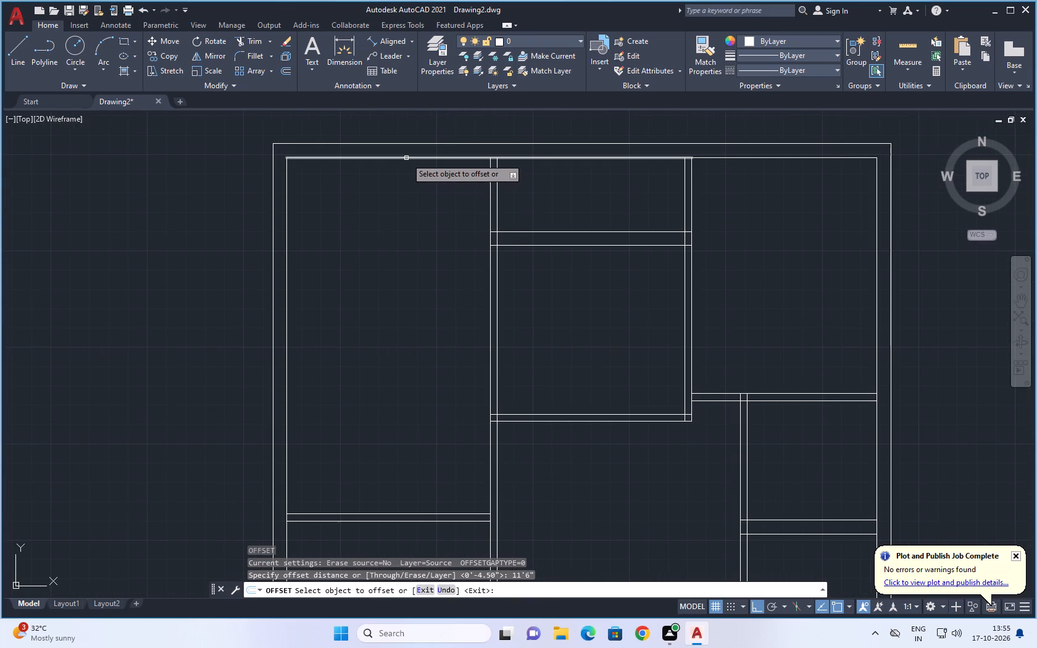
left_click(406, 158)
left_click(416, 291)
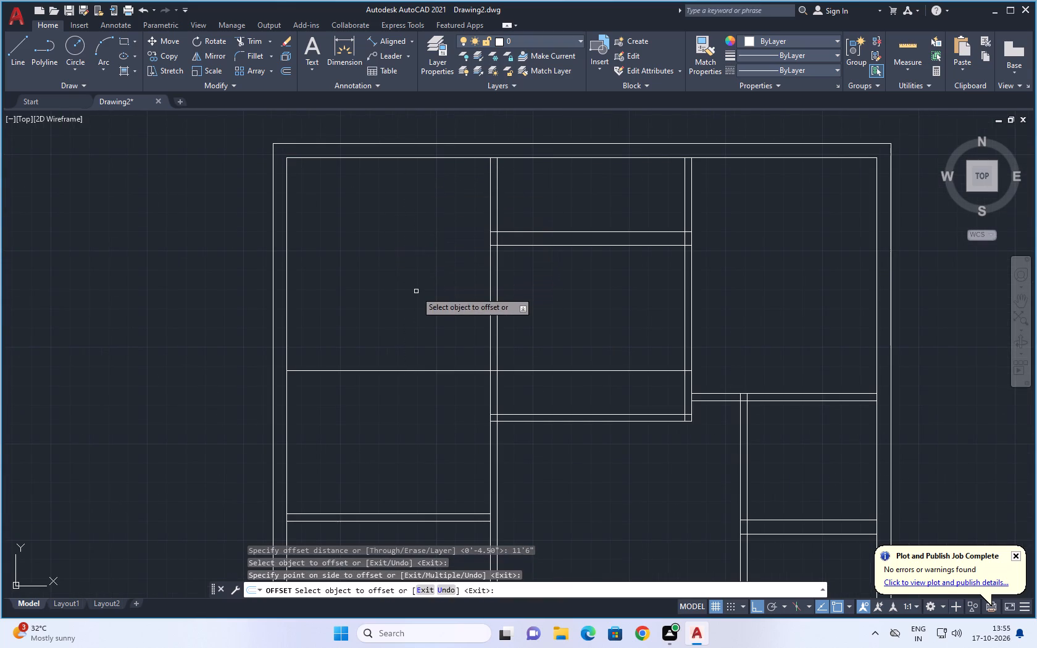
Offset the new horizontal line 4.5" south to form a double-line partition.
left_click(420, 370)
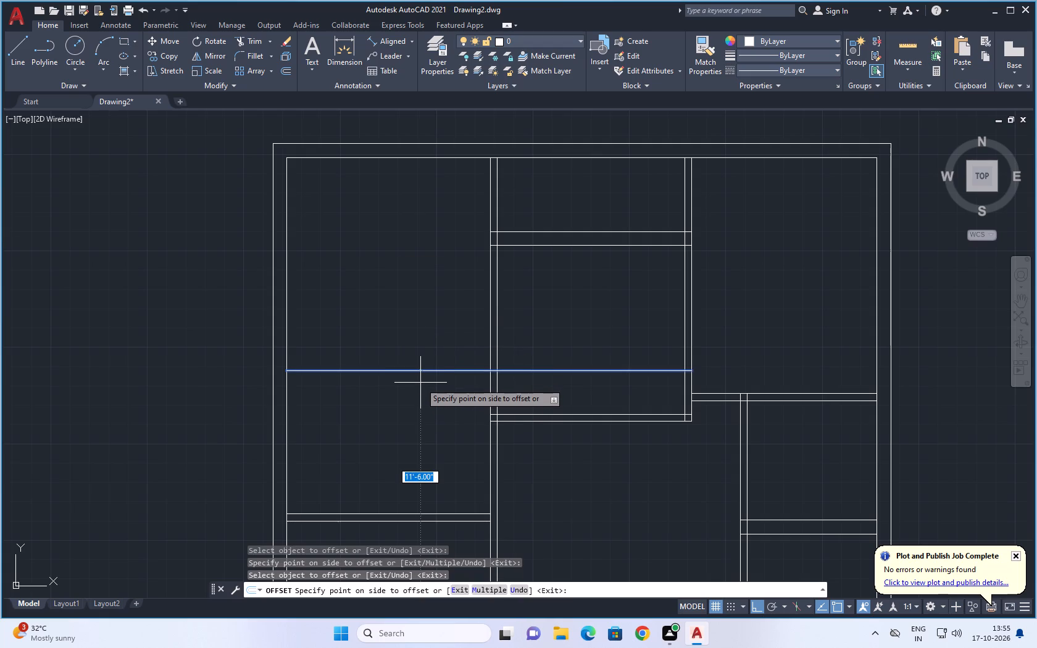
type("4.5")
key("shift+quotedbl")
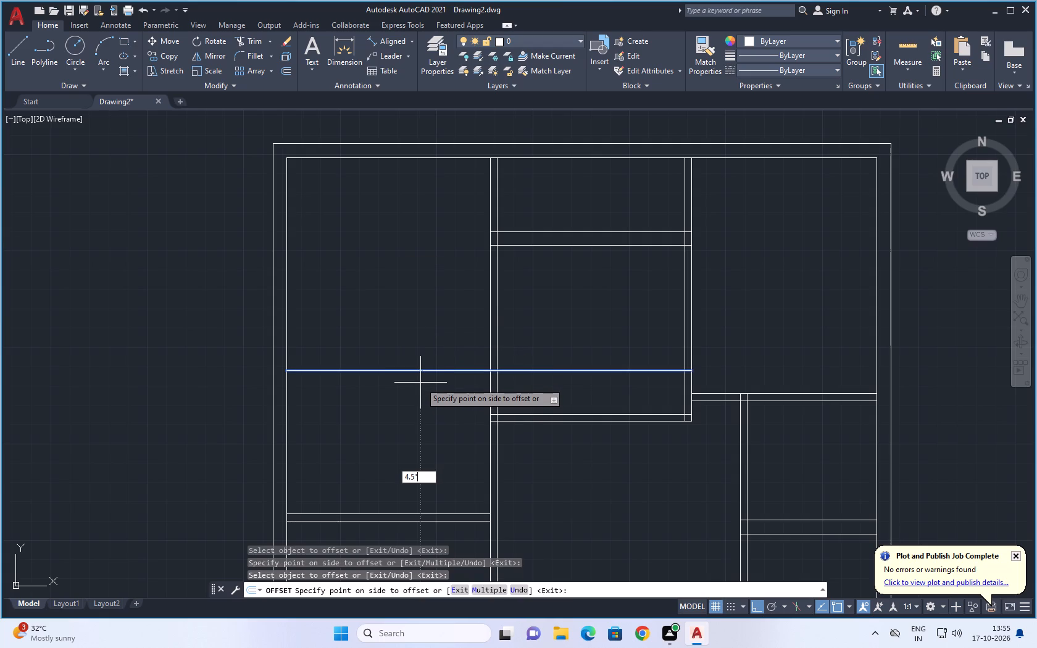
key("Return")
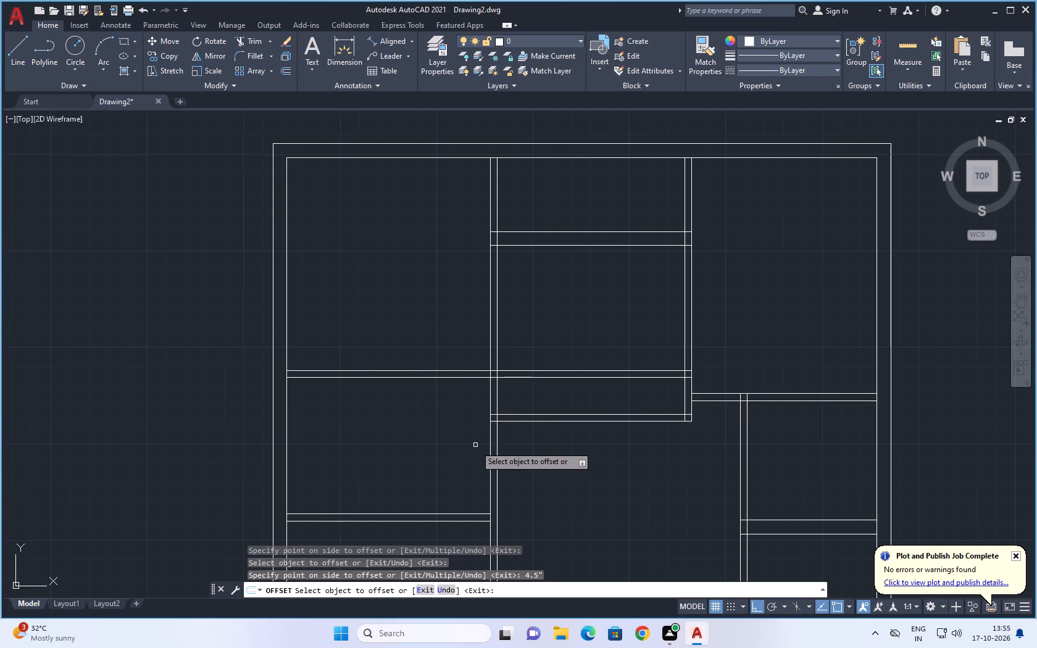
Examine the whole floor plan's partition layout, including the new partition in the western and middle bays.
scroll(476, 446, "down", 2)
middle_click_drag(520, 472, 498, 369)
scroll(584, 385, "down", 1)
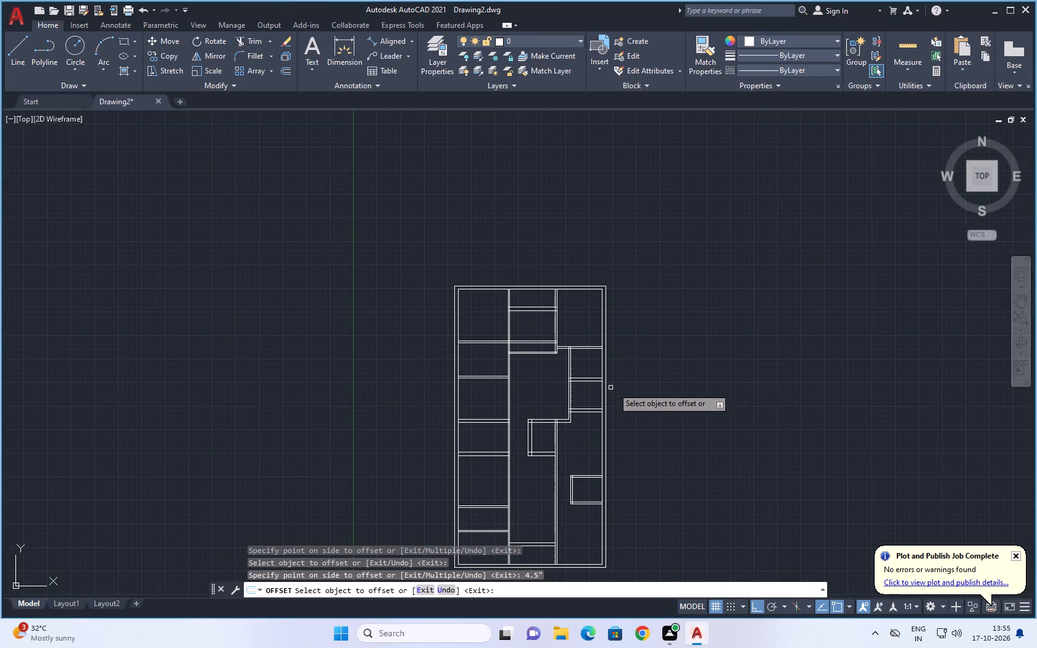
middle_click_drag(662, 386, 640, 359)
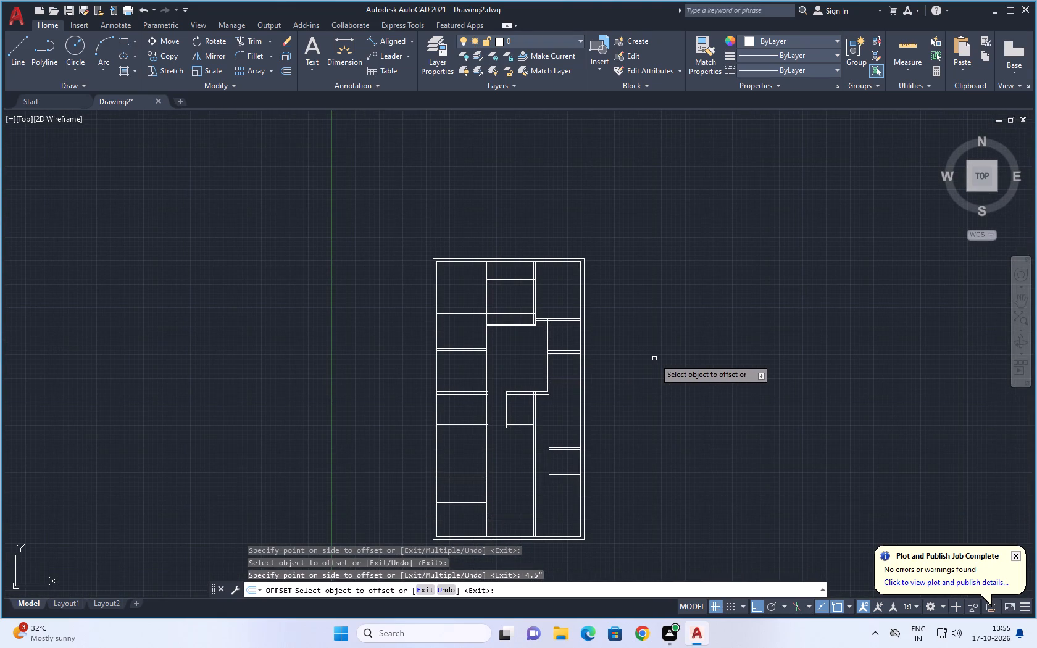
scroll(656, 359, "down", 1)
middle_click_drag(649, 373, 620, 341)
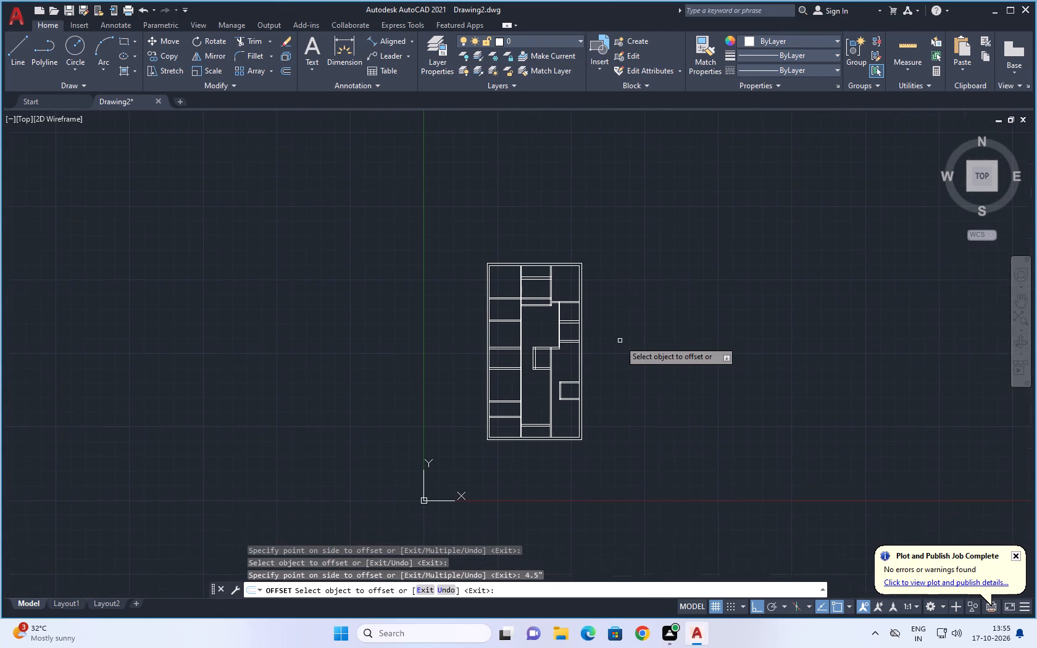
scroll(615, 345, "up", 1)
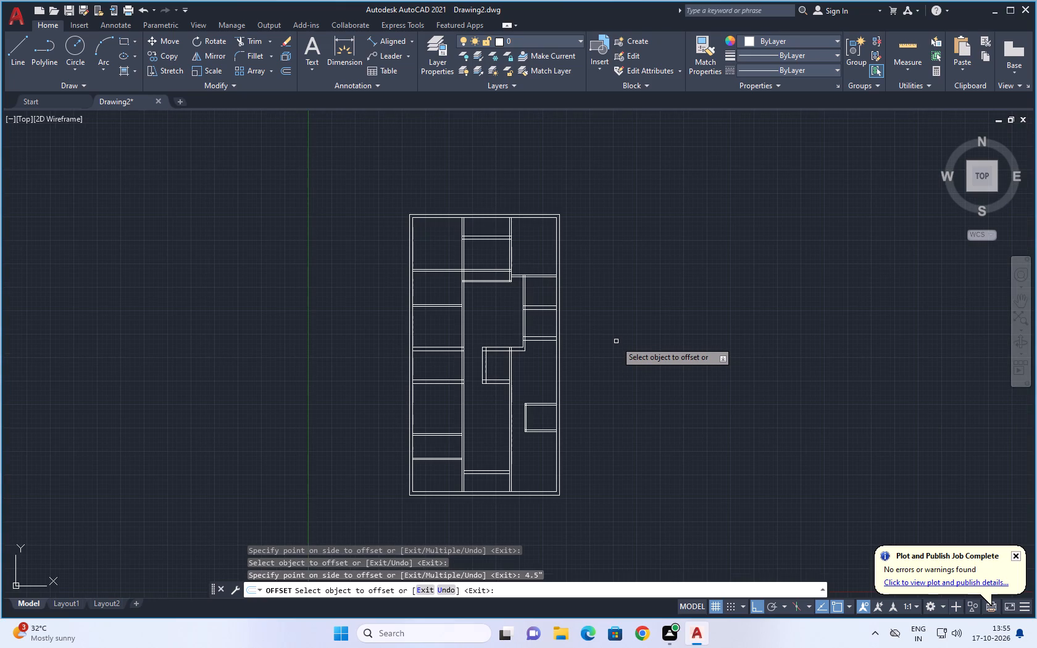
scroll(617, 343, "down", 1)
middle_click_drag(609, 342, 602, 335)
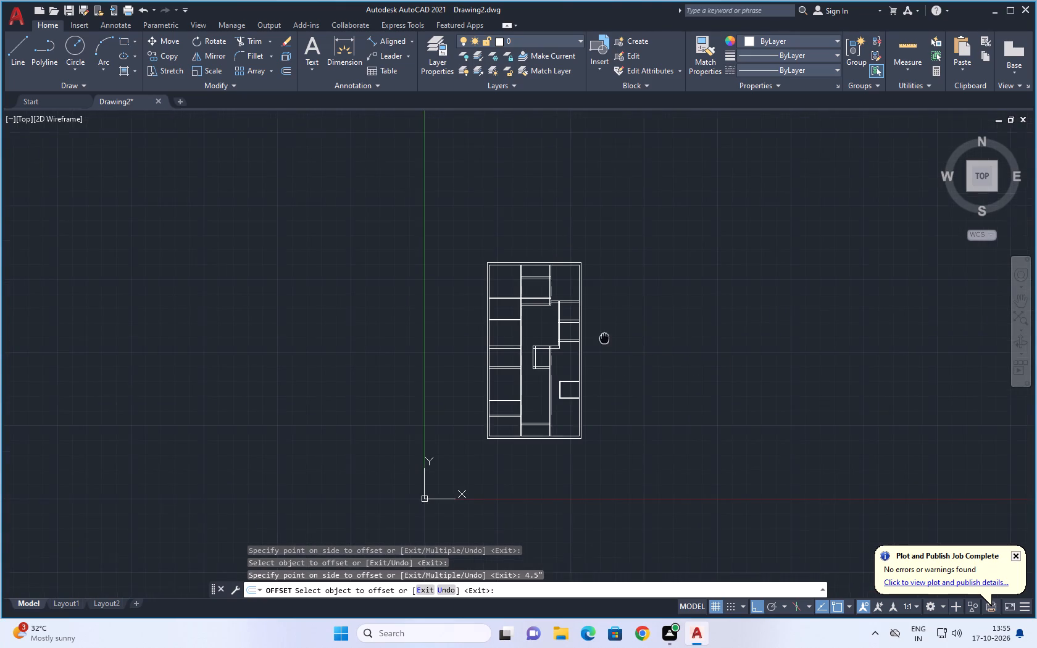
middle_click_drag(602, 335, 580, 320)
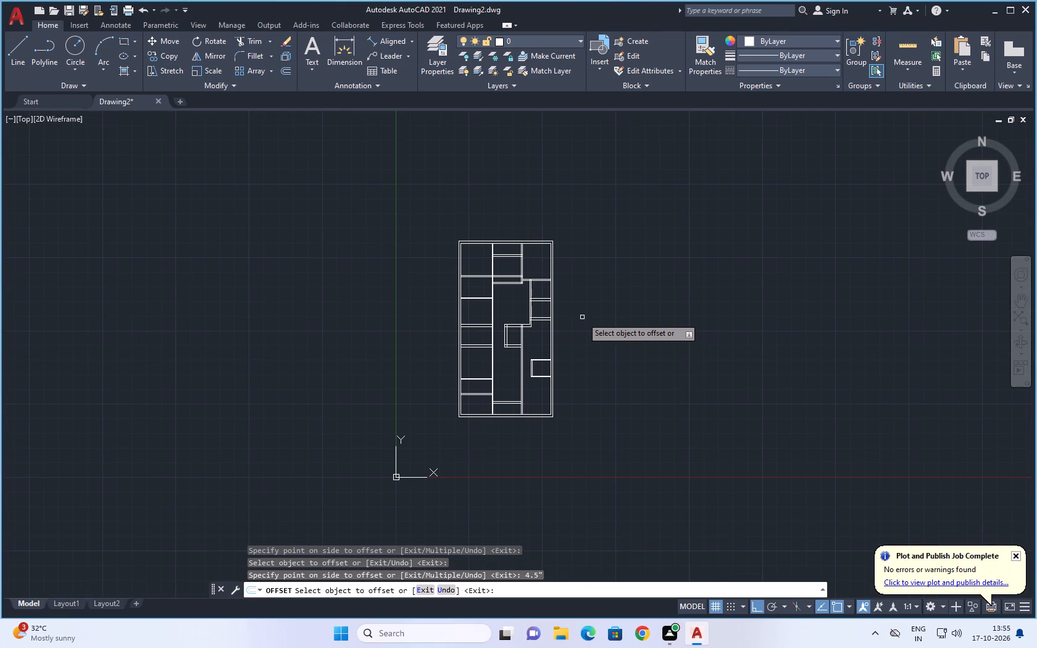
scroll(582, 317, "up", 1)
middle_click_drag(593, 288, 600, 326)
scroll(600, 339, "down", 1)
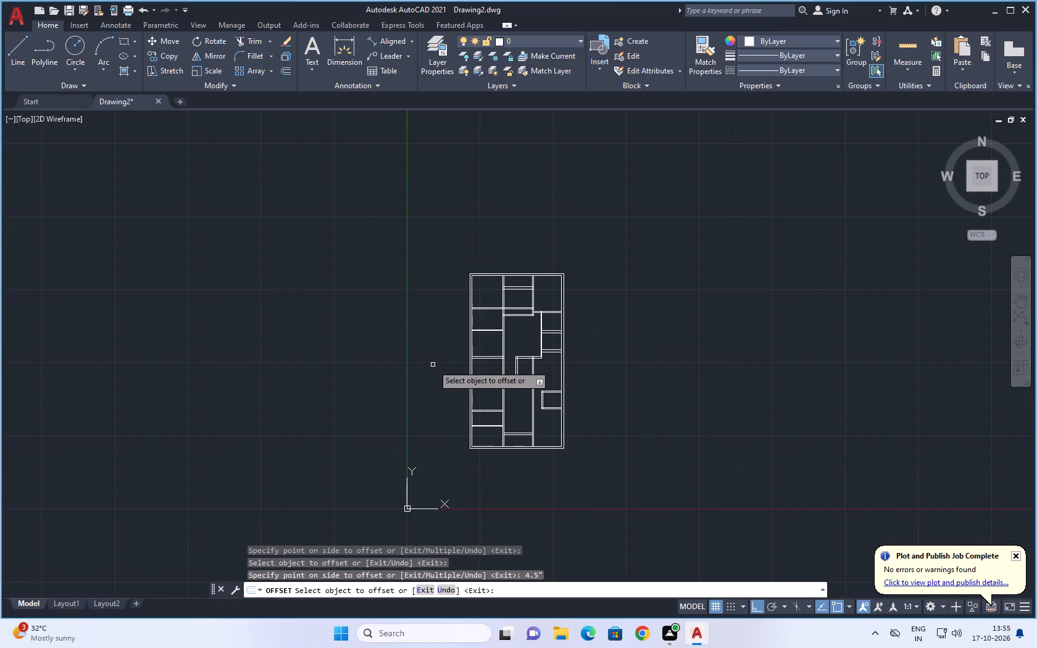
scroll(486, 328, "up", 3)
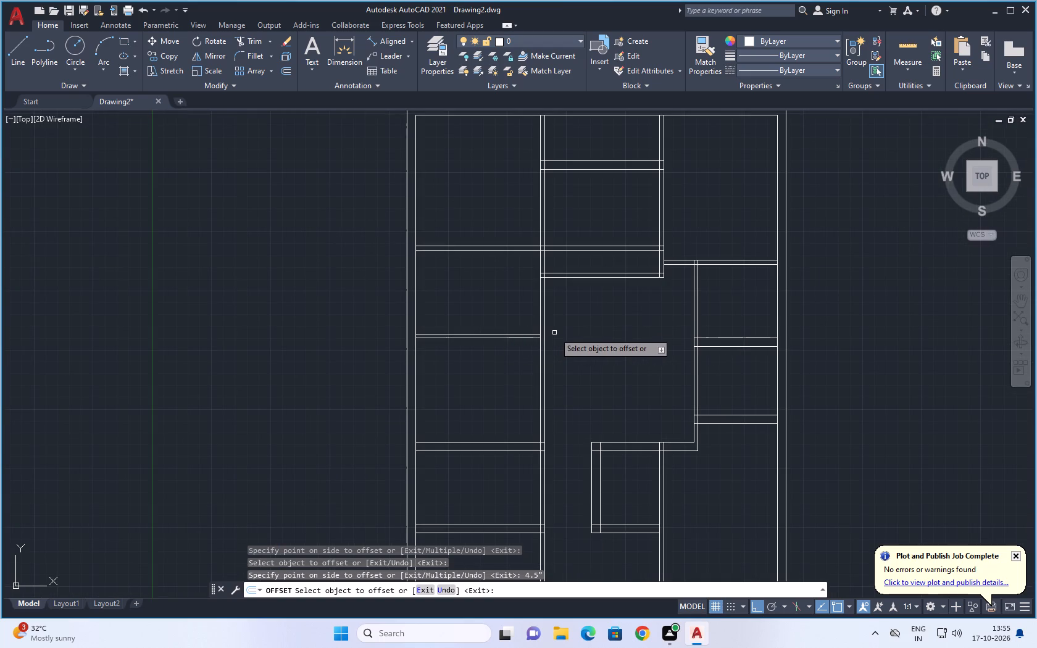
key("Escape")
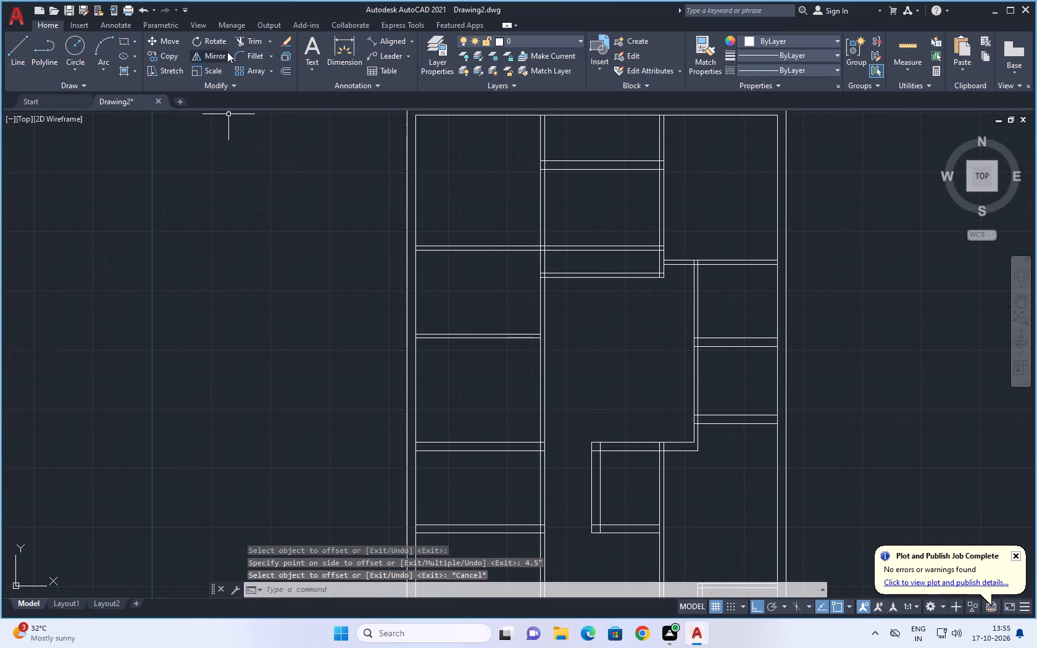
Trim the new horizontal double-line partition out of the middle bay's upper room, between its side walls.
left_click(249, 41)
scroll(529, 241, "up", 1)
left_click_drag(646, 225, 638, 272)
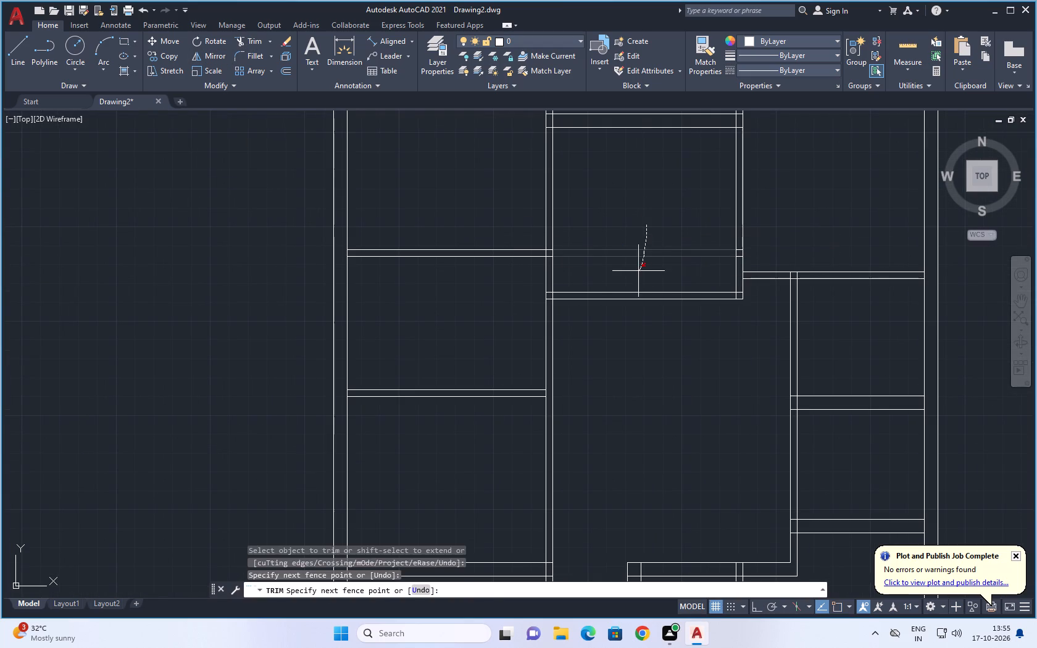
left_click_drag(638, 272, 609, 278)
Trim the leftover pieces of the new partition inside the double walls on both sides of the middle bay's upper room.
scroll(543, 259, "up", 3)
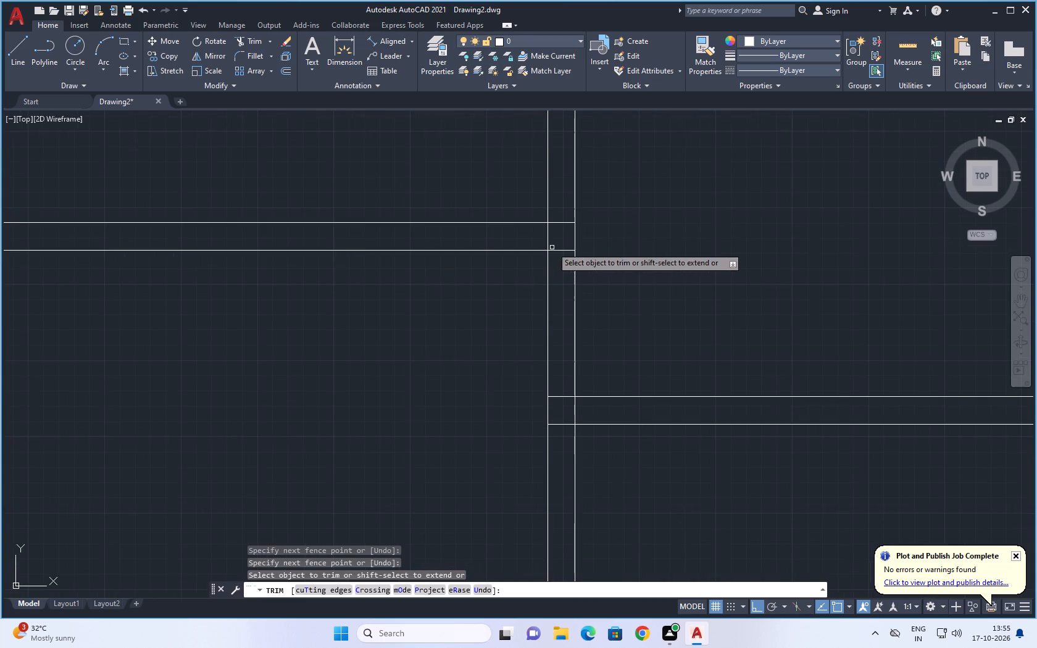
left_click_drag(562, 210, 562, 273)
scroll(644, 242, "down", 3)
middle_click_drag(701, 239, 544, 304)
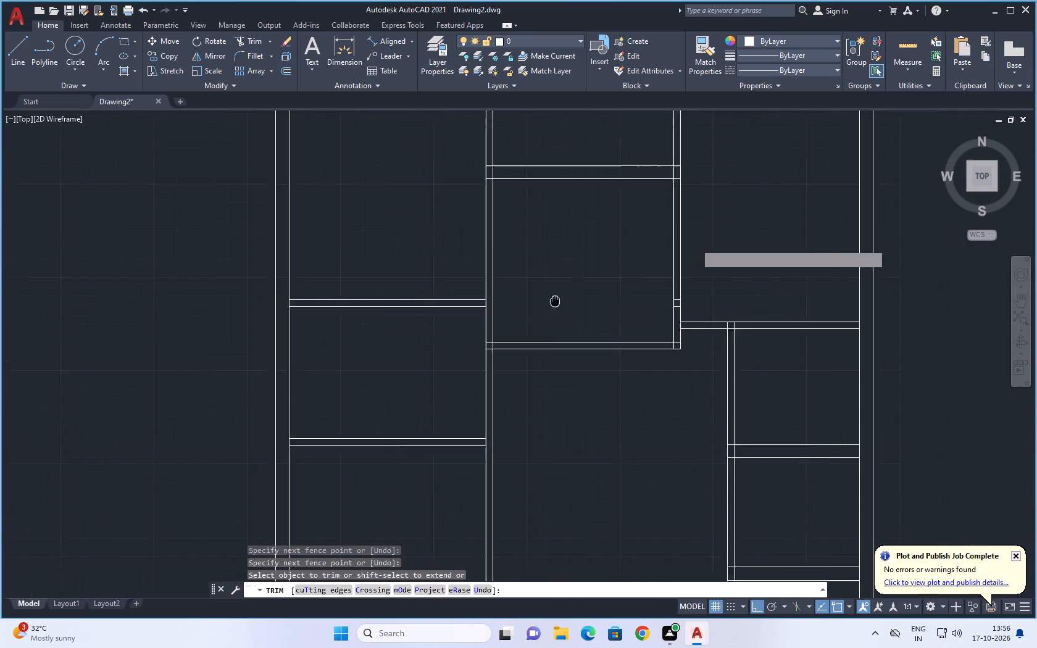
middle_click_drag(544, 304, 530, 308)
scroll(627, 320, "up", 2)
left_click_drag(660, 285, 661, 322)
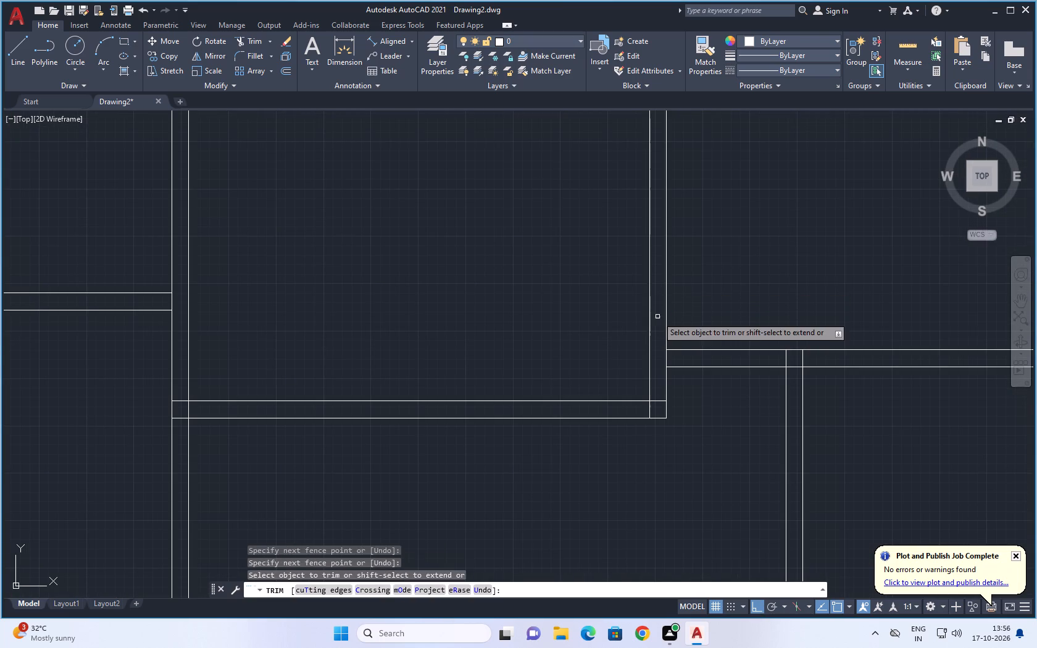
scroll(664, 305, "down", 4)
key("Escape")
key("Escape")
key("Escape")
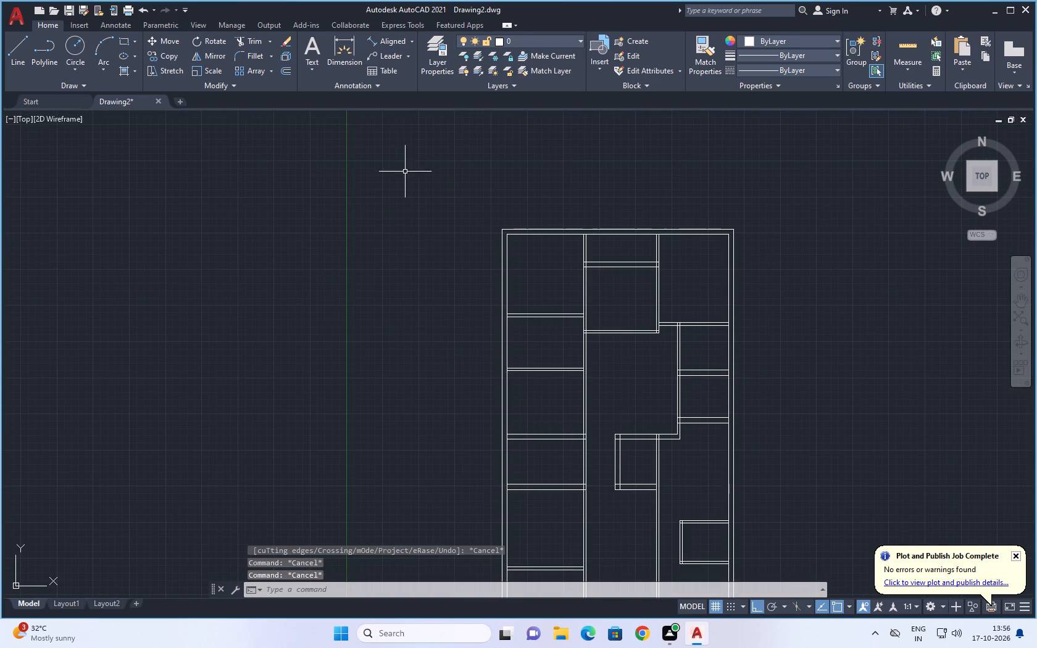
Measure the clear distance between the two northernmost double-line partitions in the western bay with an aligned dimension.
left_click(392, 40)
scroll(551, 335, "up", 2)
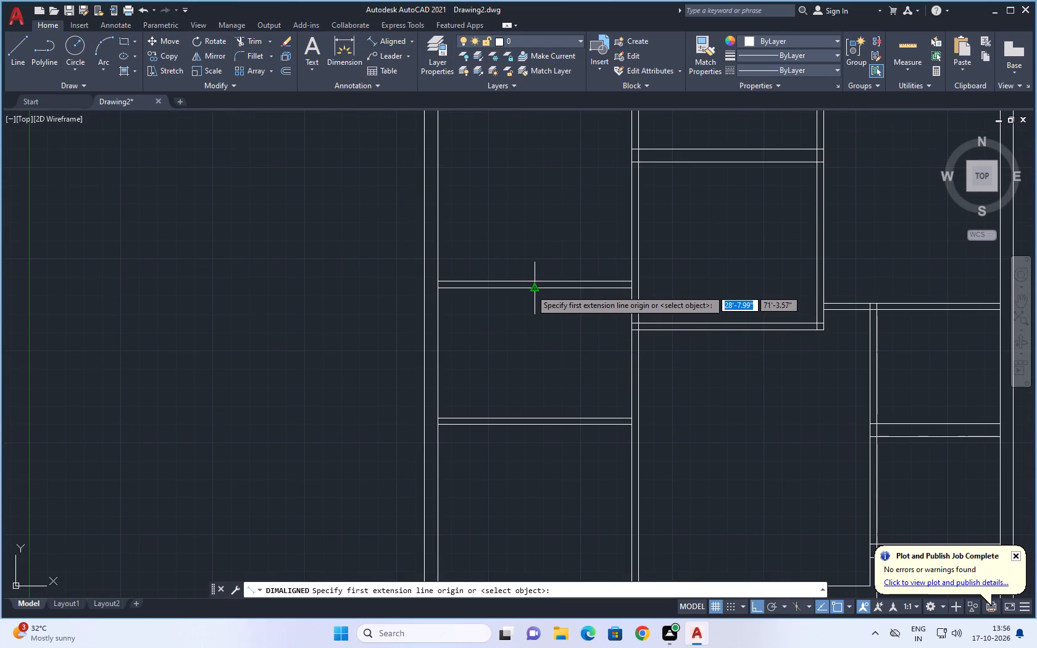
left_click(531, 289)
left_click(534, 416)
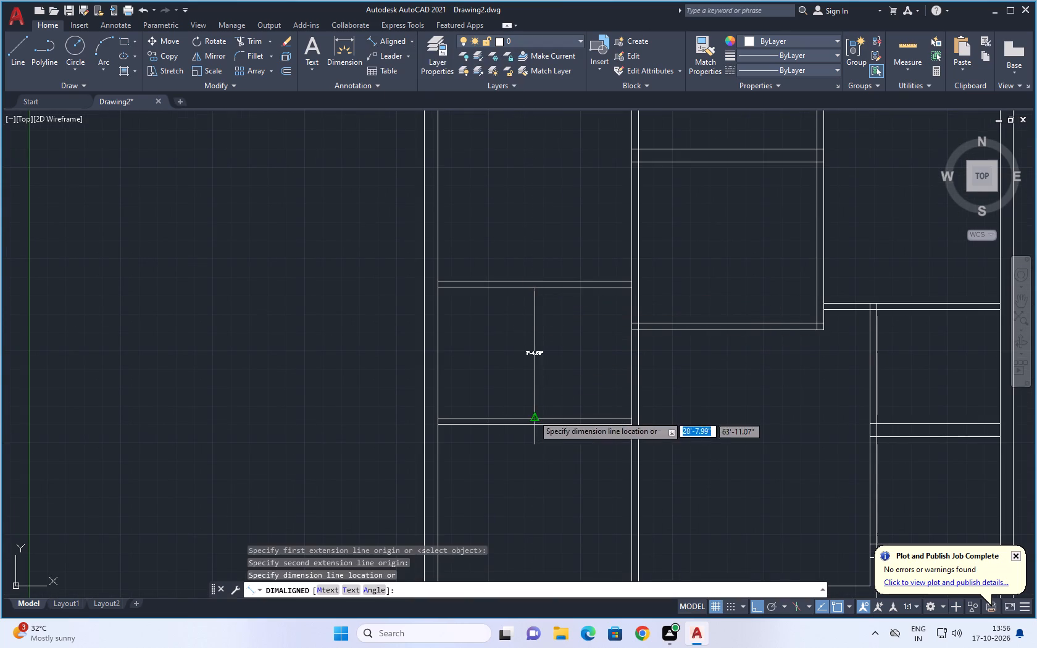
scroll(528, 381, "up", 4)
key("Escape")
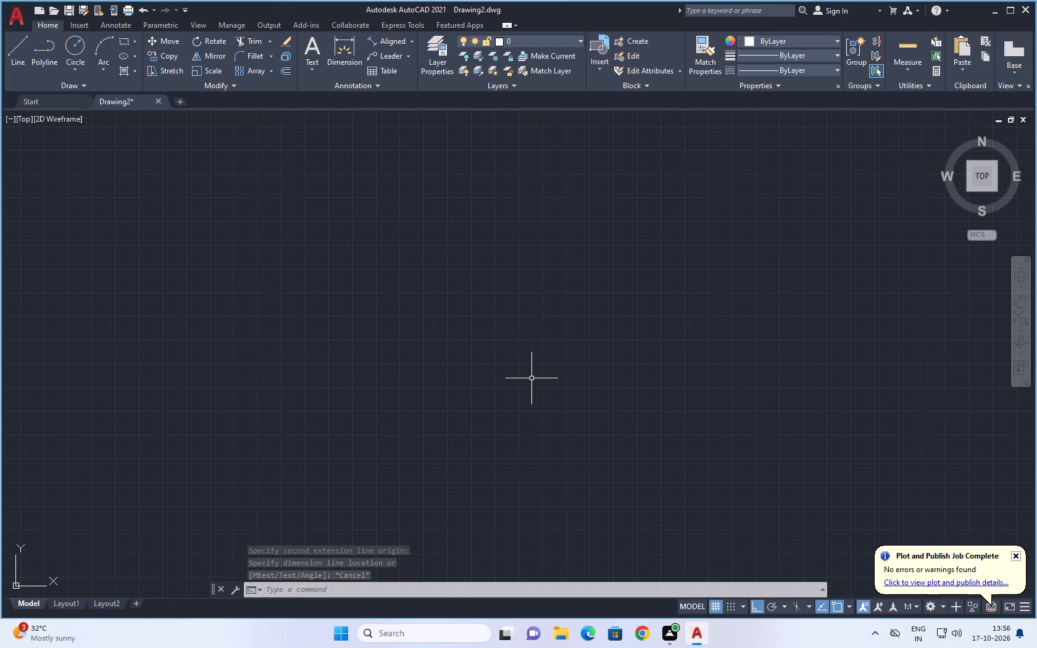
Examine the floor plan's room layout, comparing the western bay's partitions with the middle and eastern bays.
scroll(533, 380, "down", 1)
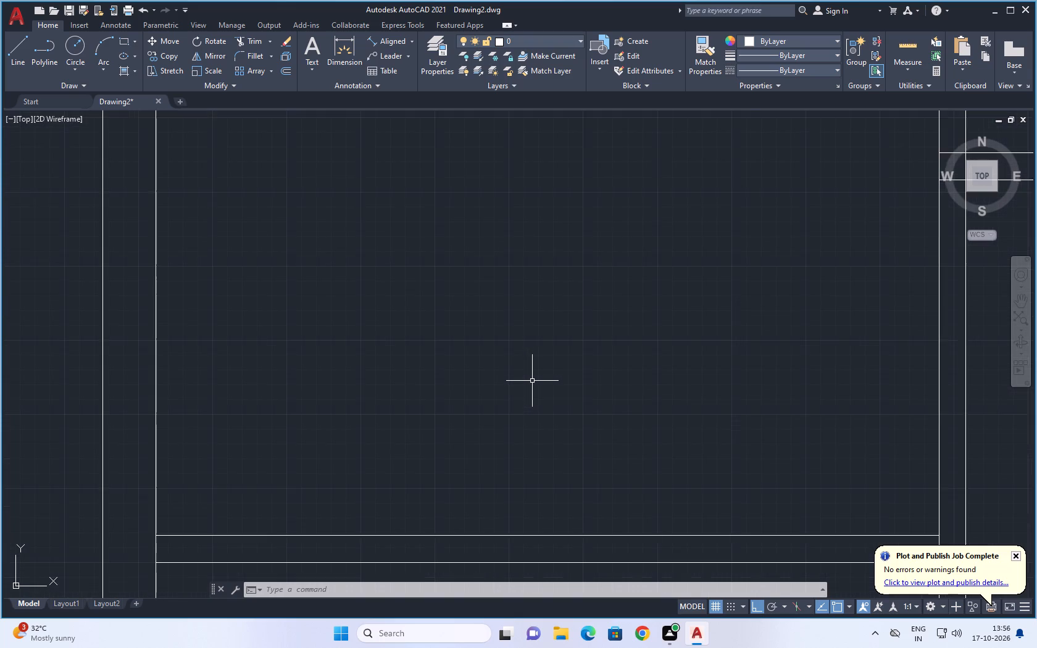
scroll(531, 382, "down", 3)
middle_click_drag(549, 371, 535, 333)
scroll(536, 336, "down", 1)
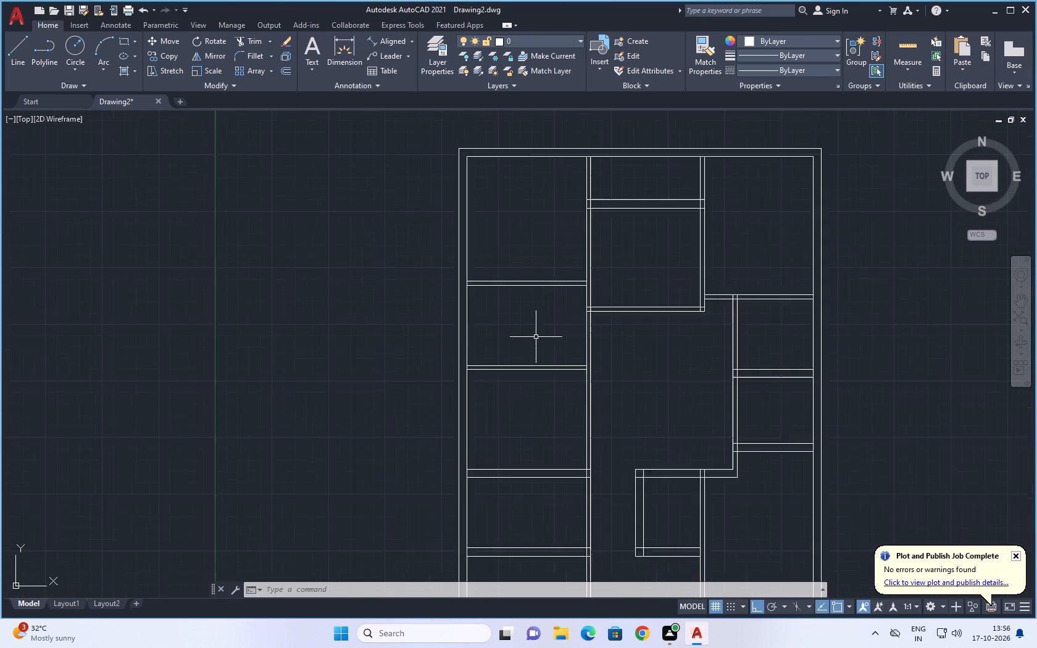
scroll(536, 338, "down", 1)
middle_click_drag(536, 386, 512, 364)
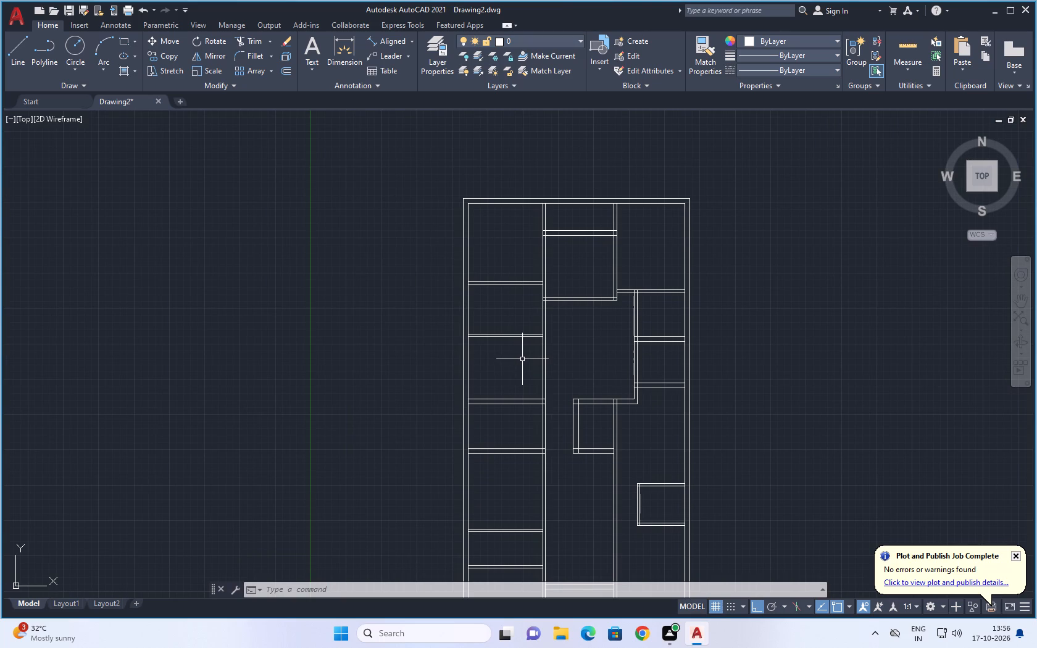
key("Escape")
key("Escape")
scroll(545, 339, "up", 1)
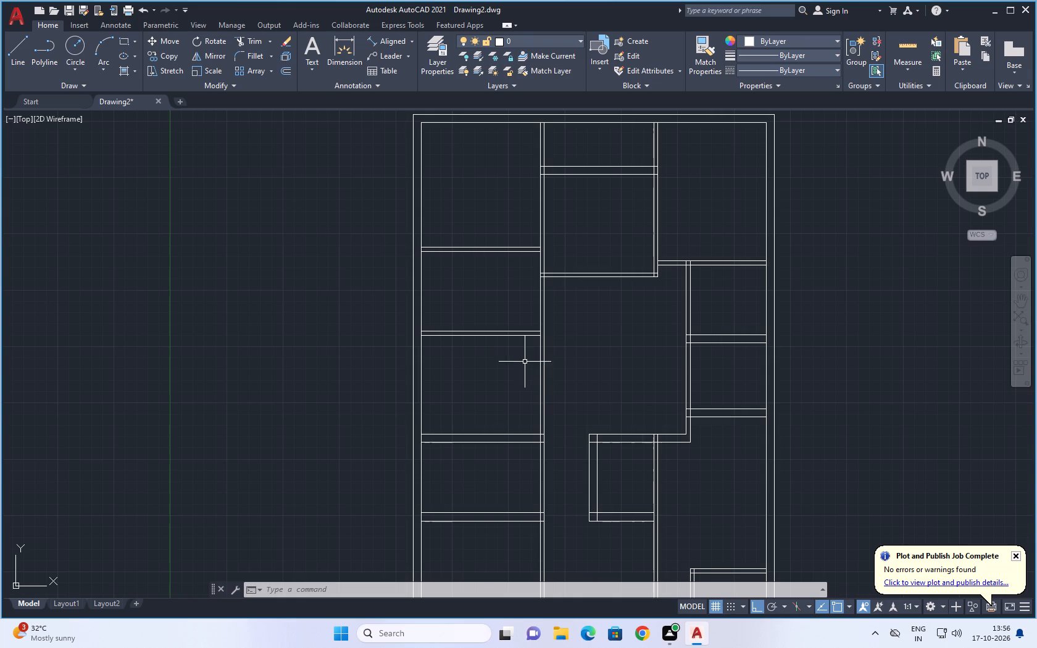
scroll(525, 362, "down", 1)
middle_click_drag(519, 375, 478, 318)
middle_click(478, 318)
key("Escape")
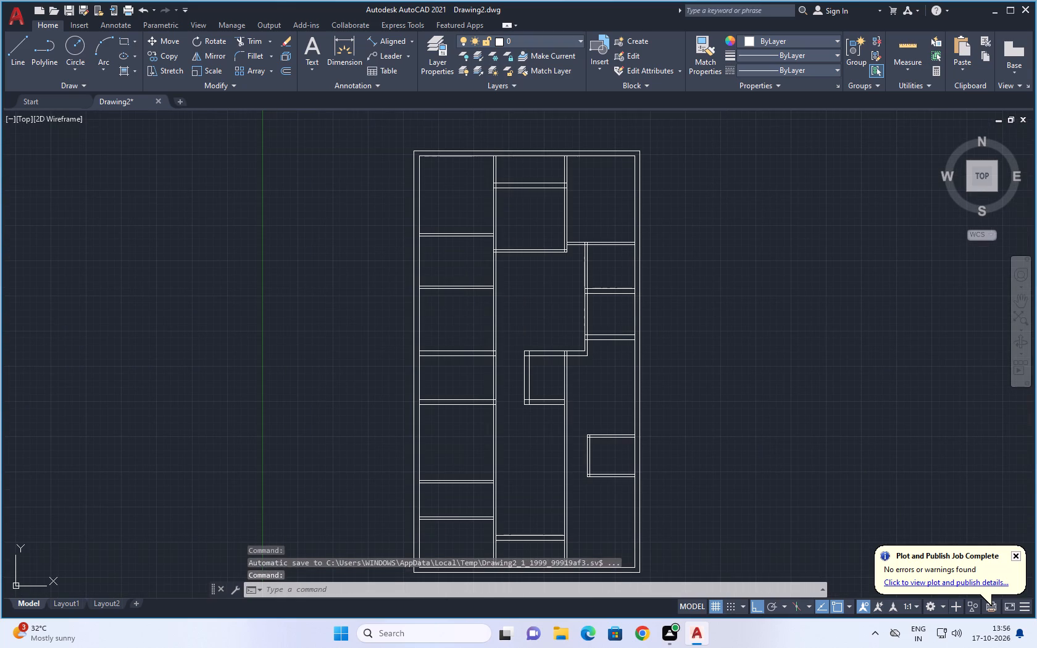
Trim away the five double-line partitions in the western bay south of its northernmost partition.
middle_click_drag(683, 325, 679, 236)
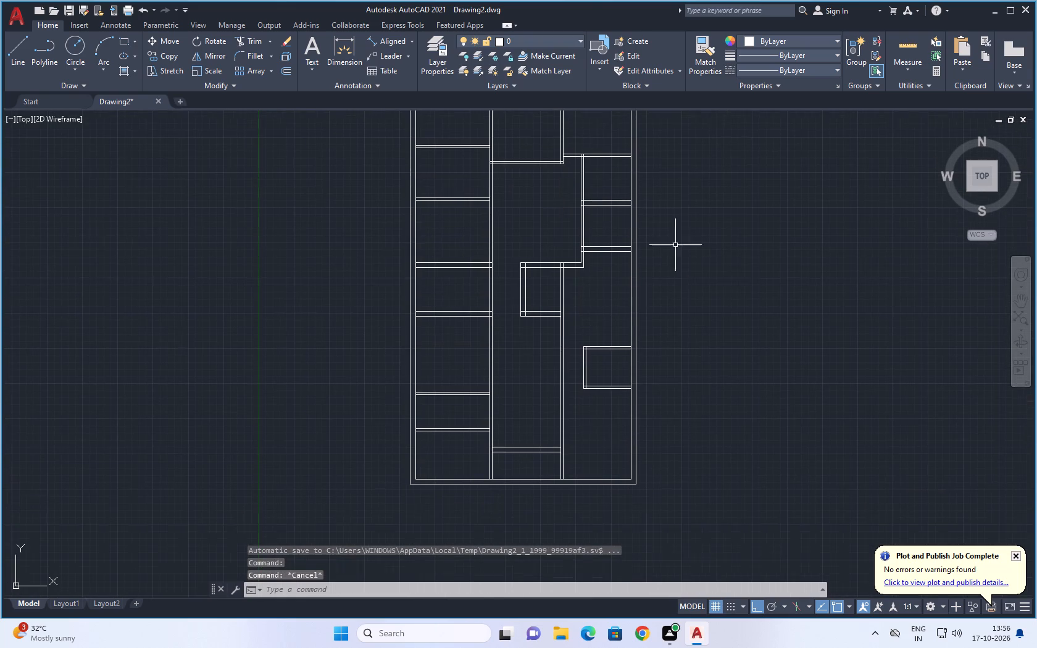
middle_click_drag(452, 360, 427, 407)
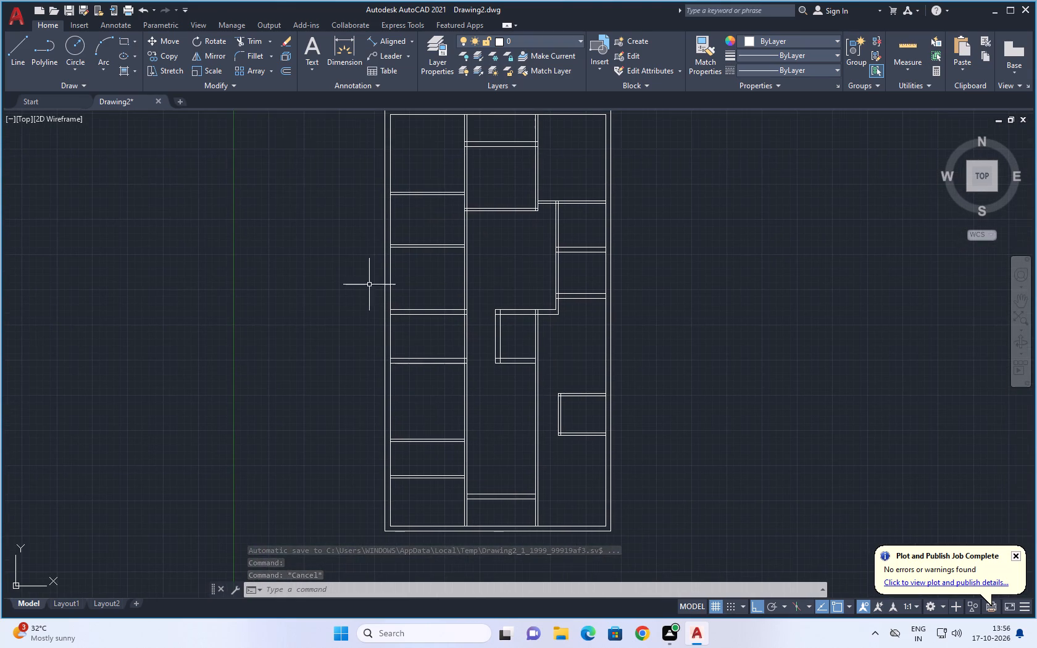
left_click(254, 37)
left_click_drag(438, 227, 441, 377)
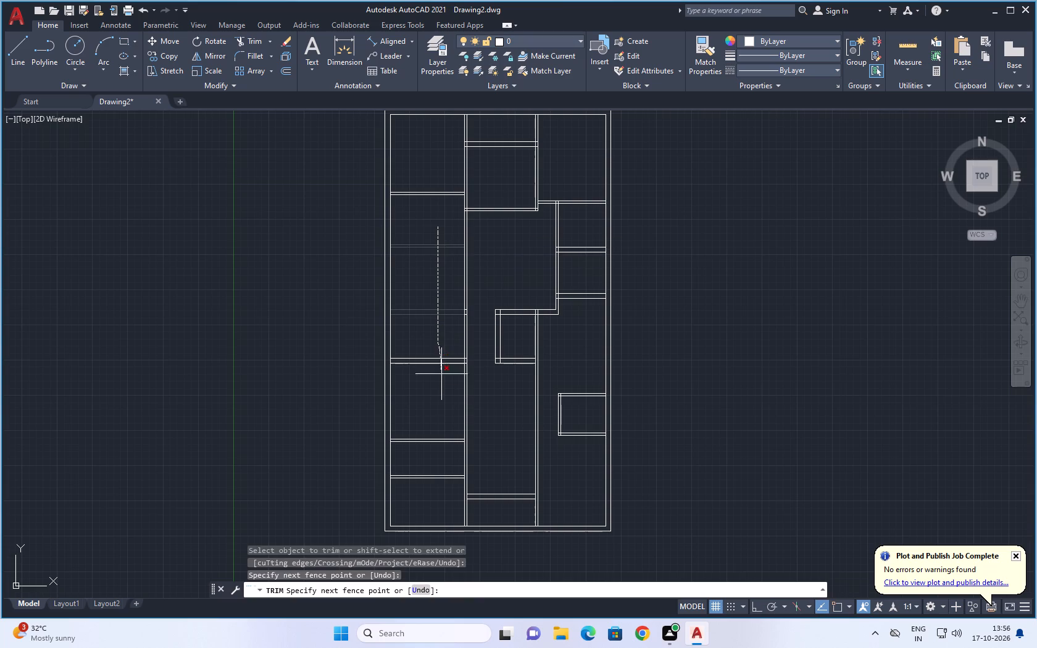
left_click_drag(441, 377, 436, 488)
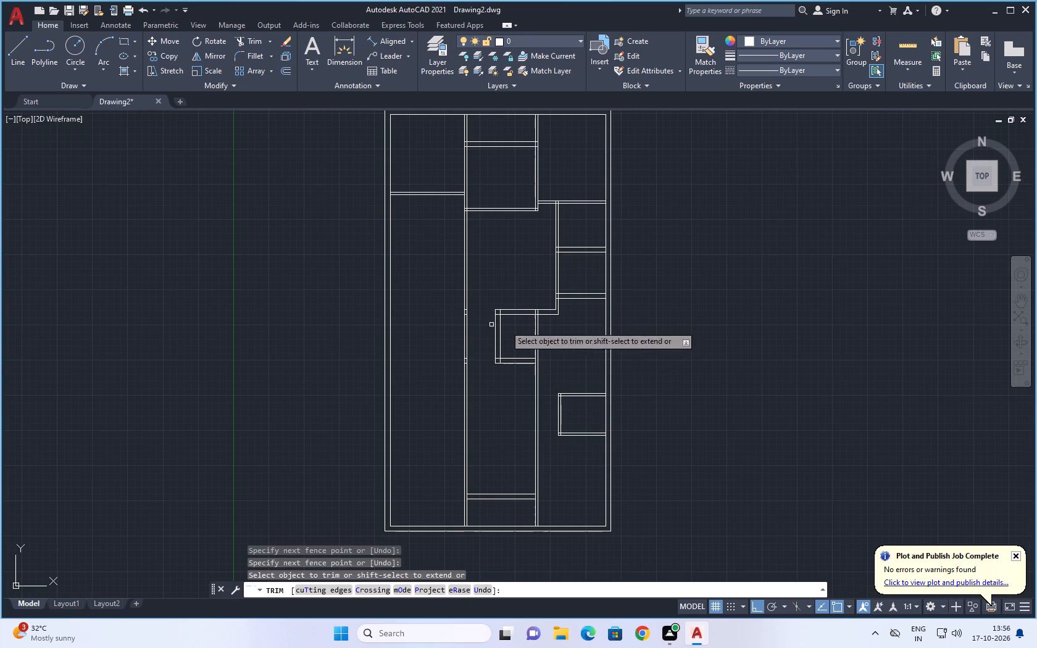
middle_click_drag(678, 298, 639, 371)
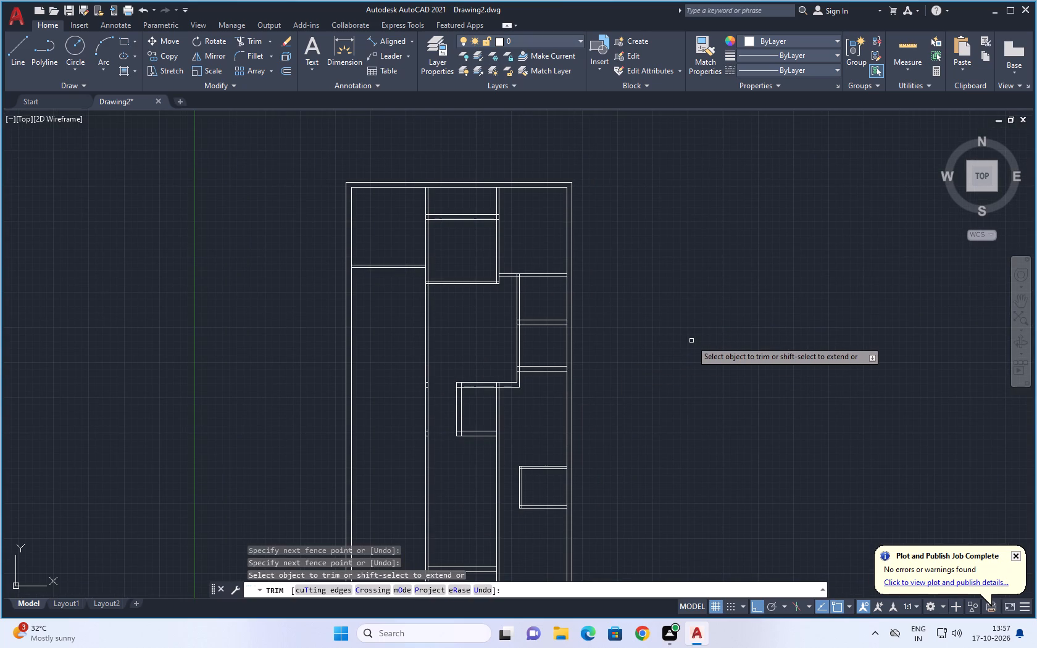
key("Escape")
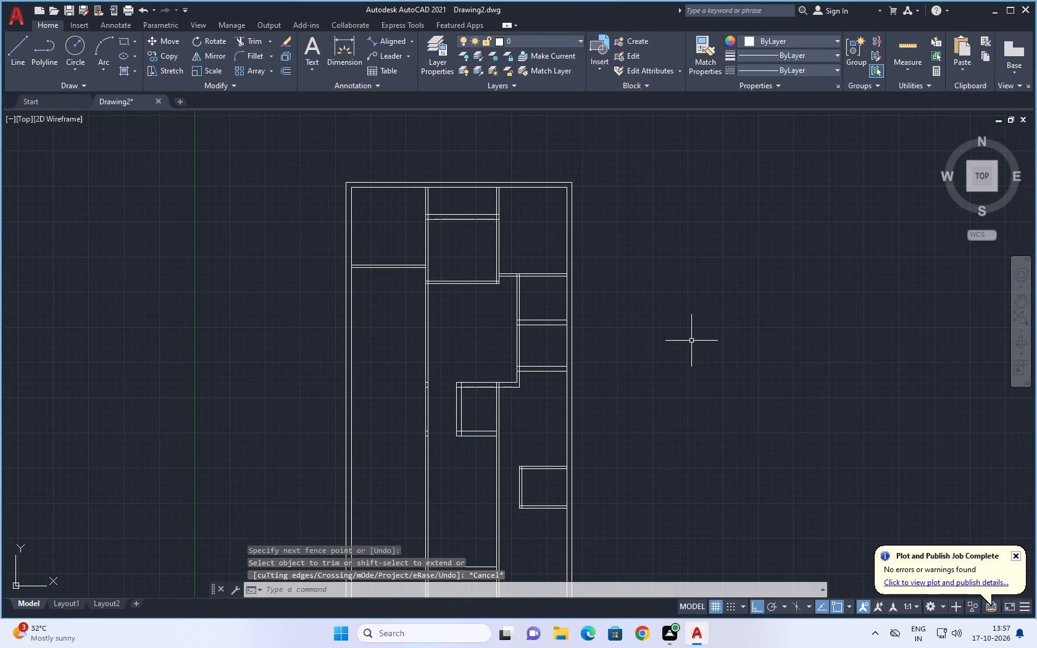
key("Escape")
Offset the south line of the western bay's remaining northern partition 5' to the south.
scroll(387, 312, "up", 1)
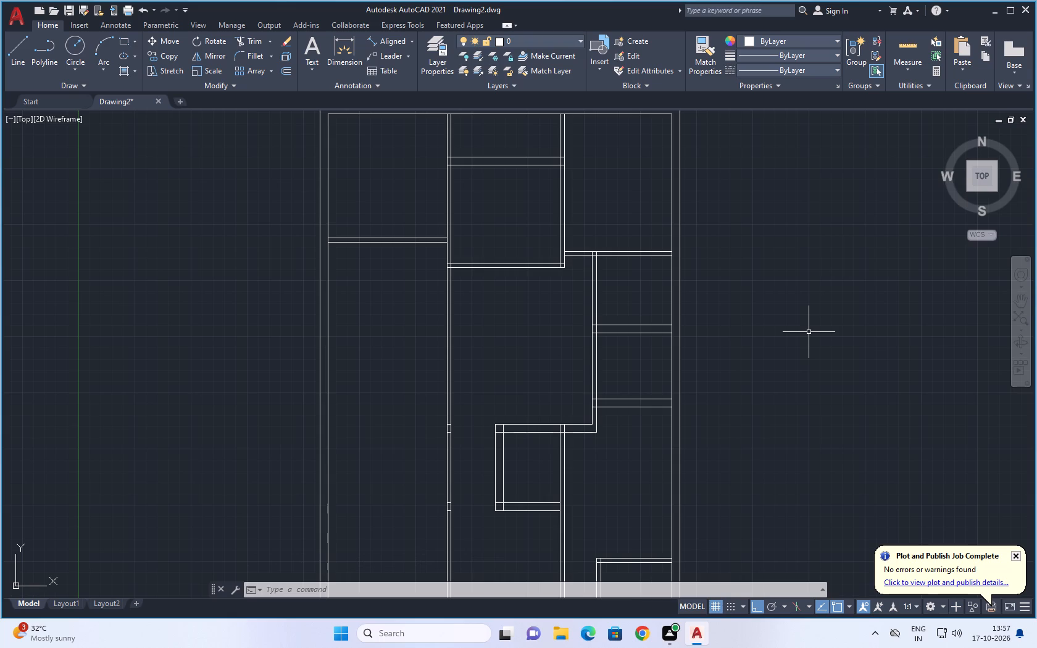
scroll(775, 307, "down", 1)
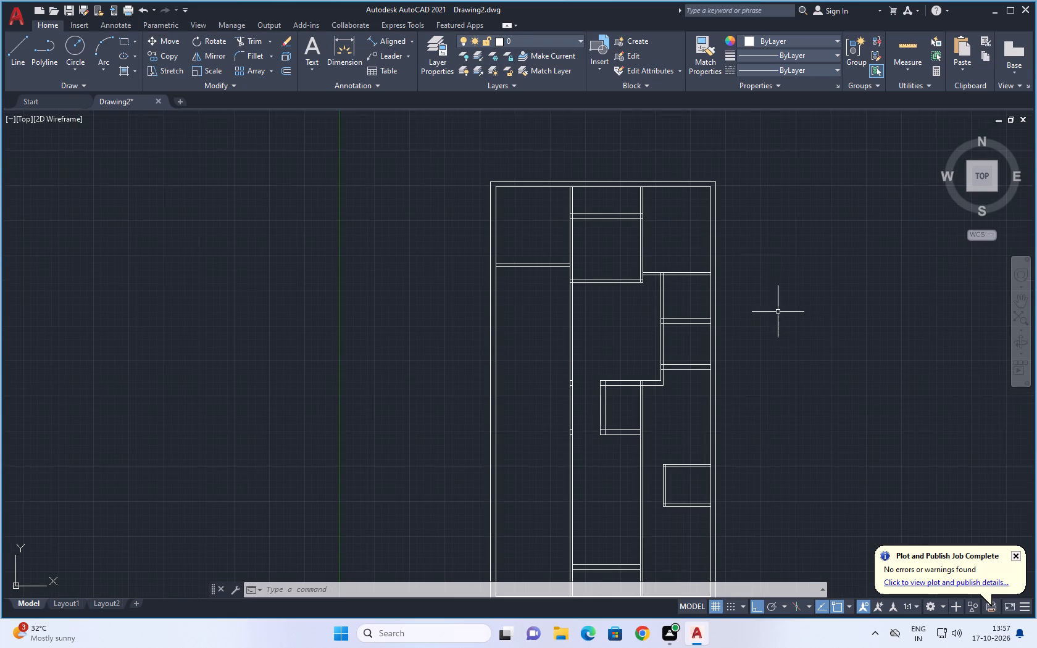
middle_click_drag(809, 344, 809, 298)
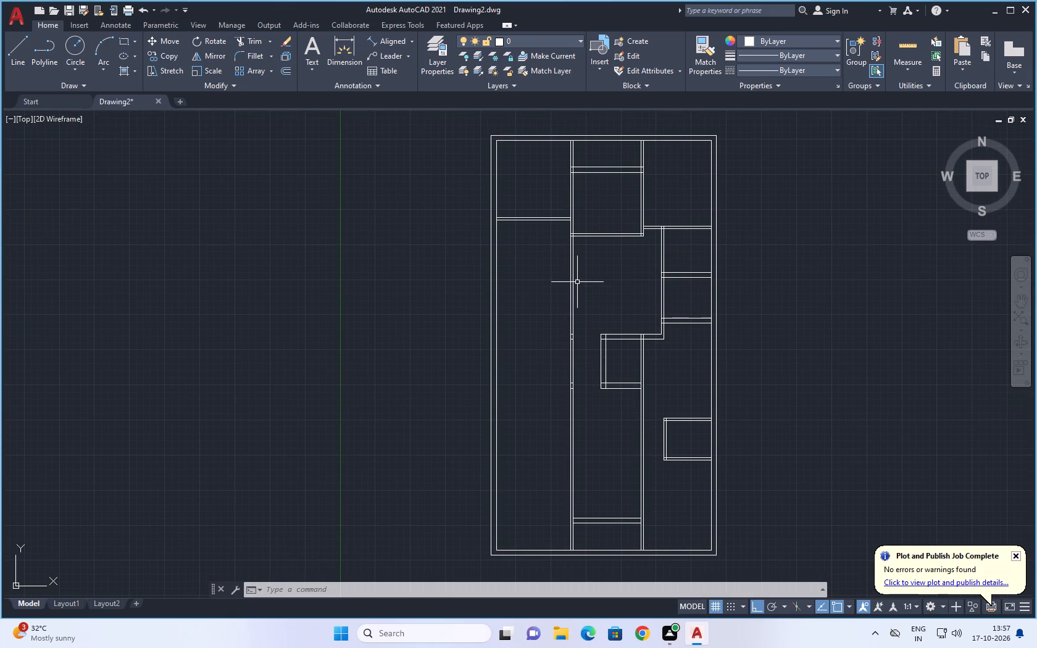
scroll(572, 279, "up", 1)
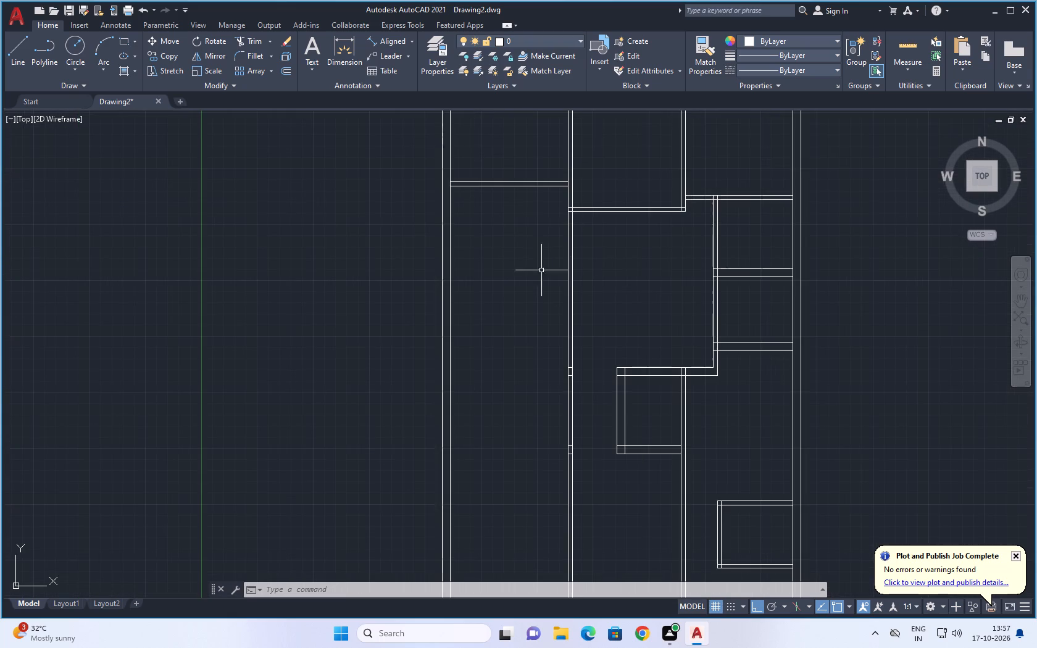
middle_click_drag(527, 236, 533, 293)
scroll(533, 293, "up", 1)
middle_click_drag(544, 283, 545, 307)
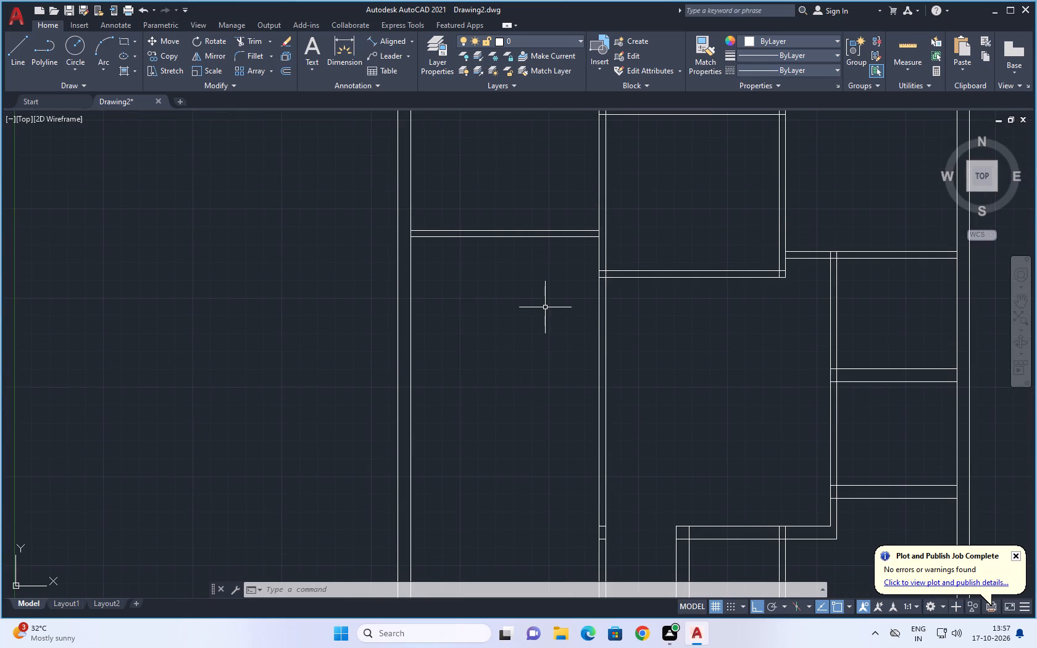
scroll(545, 307, "up", 1)
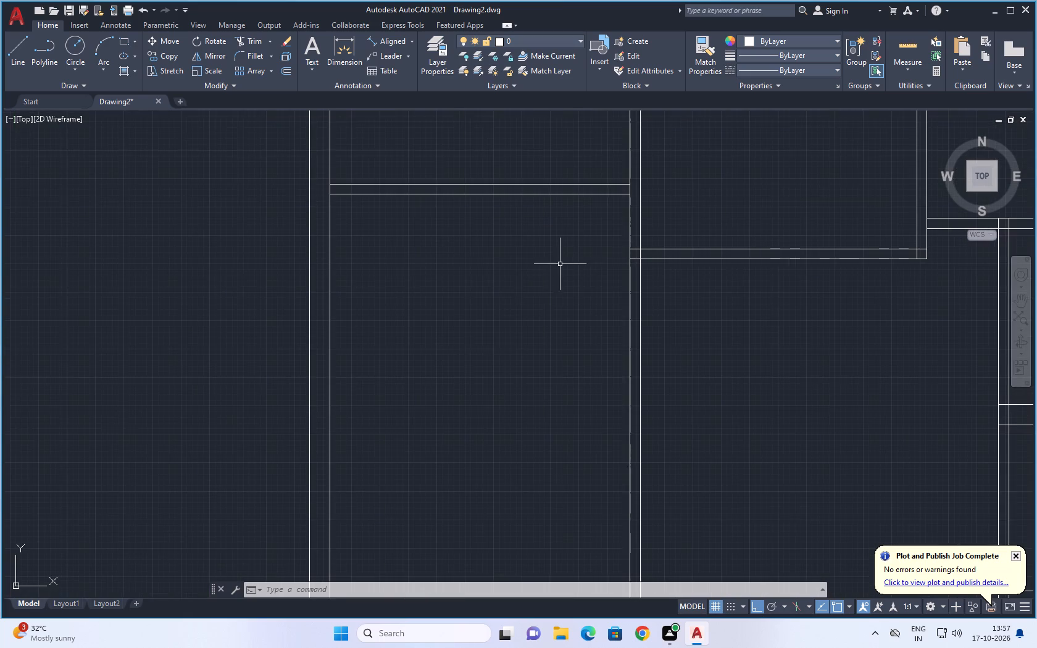
middle_click_drag(552, 295, 549, 310)
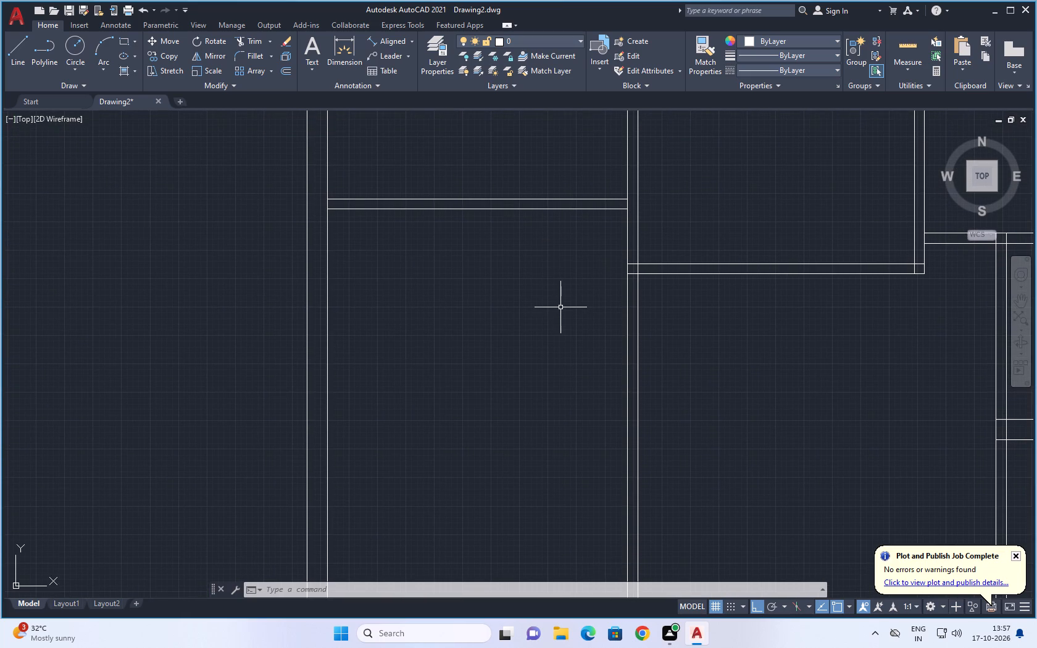
key("o")
key("Return")
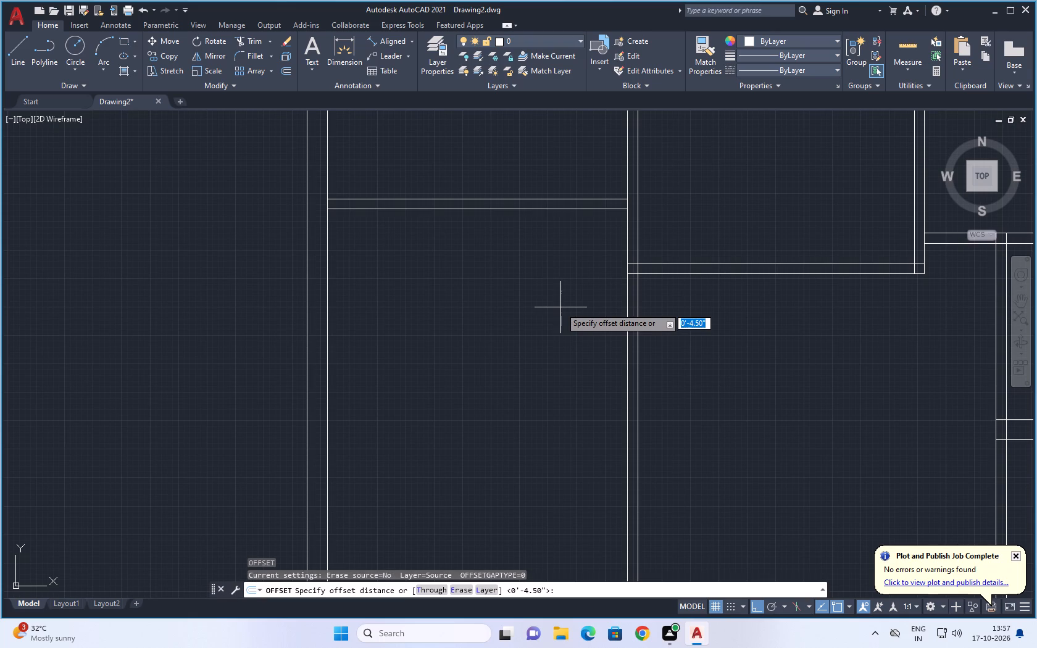
scroll(560, 307, "up", 1)
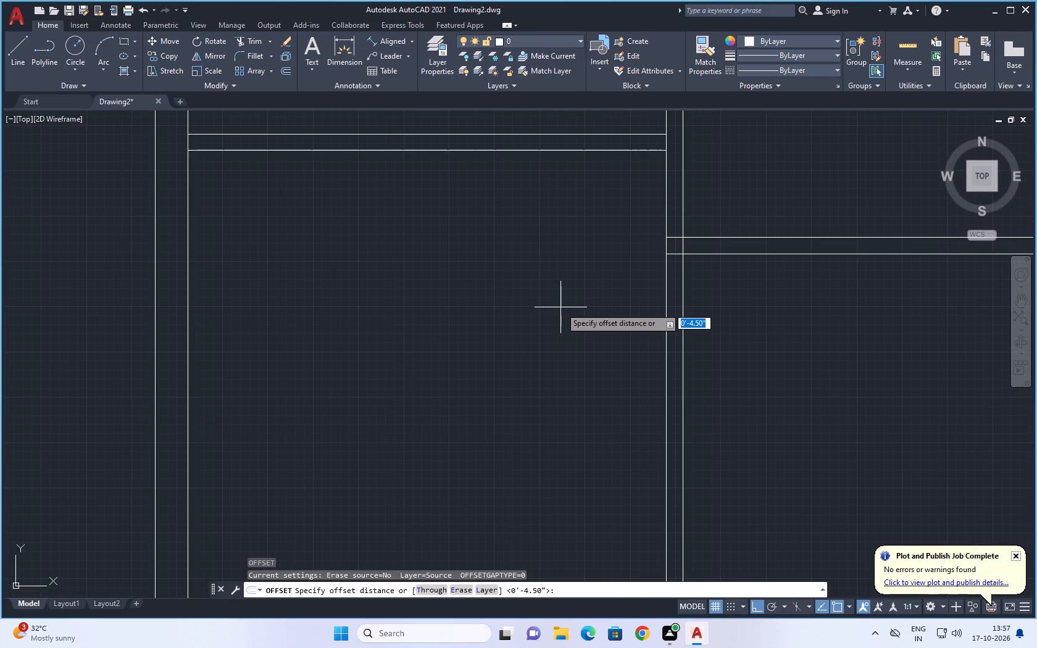
type("5'")
key("Return")
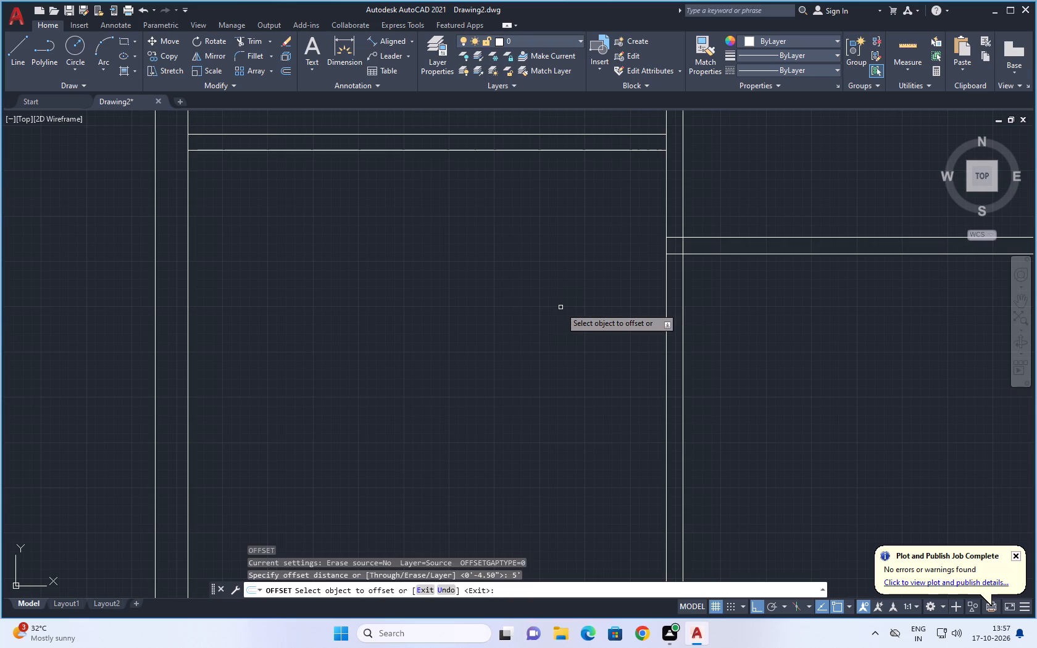
left_click(559, 151)
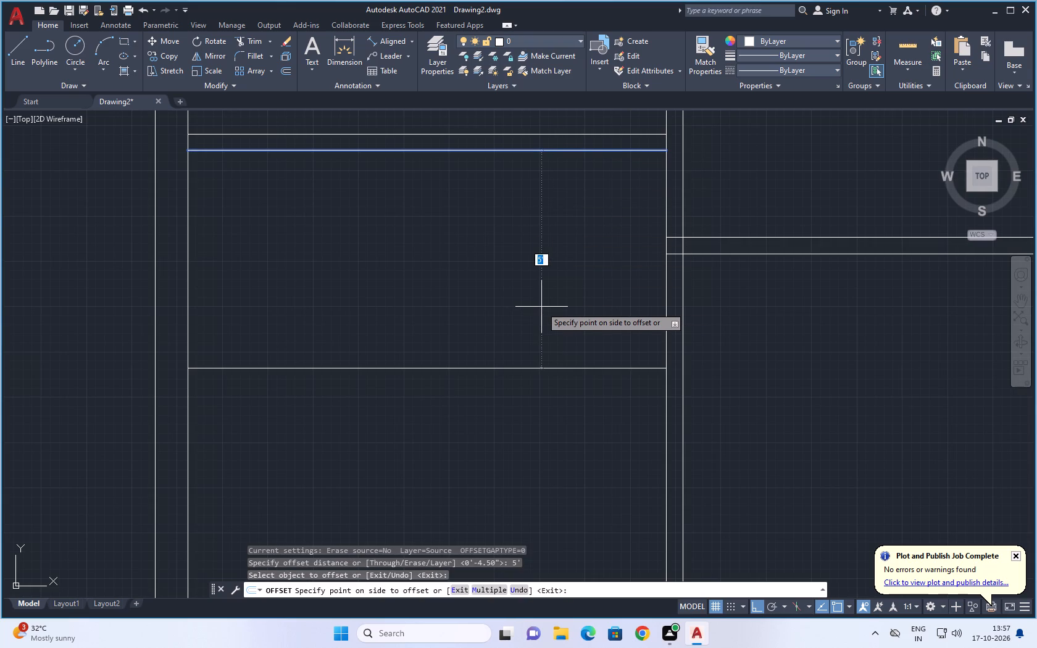
left_click(541, 307)
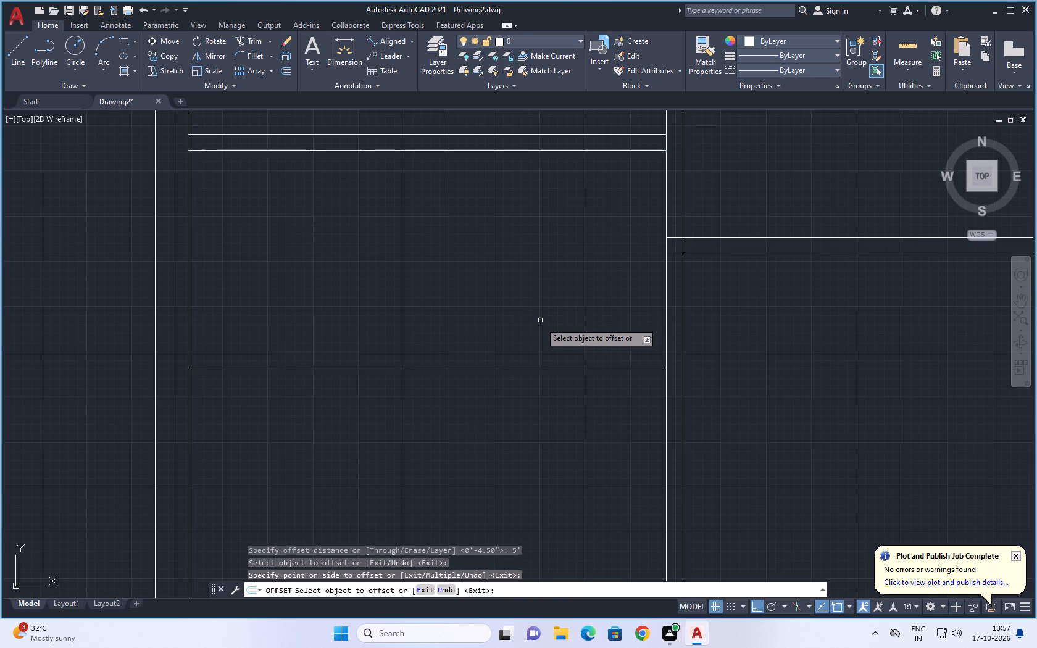
Offset the new horizontal line 4.5" south to form a double-line partition in the western bay.
scroll(544, 331, "down", 2)
middle_click_drag(552, 367, 548, 360)
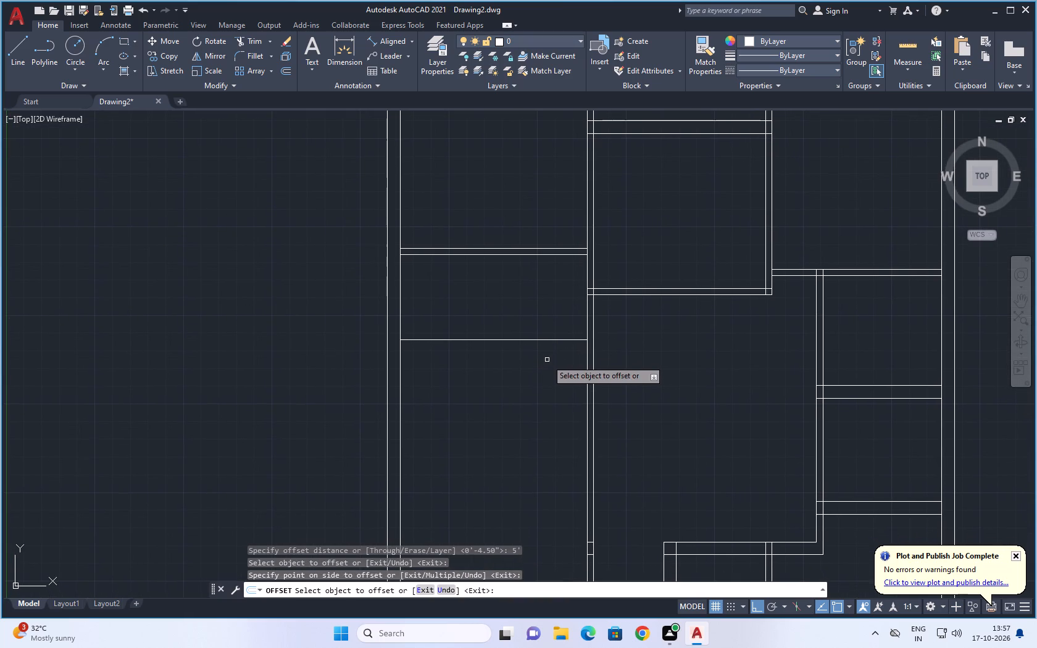
scroll(547, 360, "up", 2)
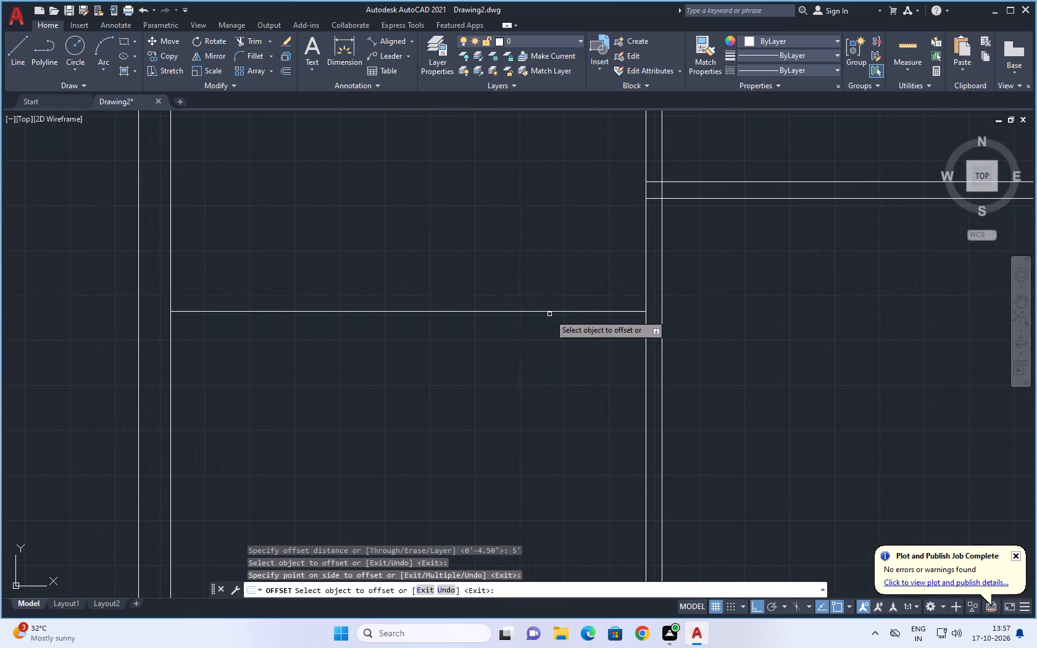
left_click(551, 312)
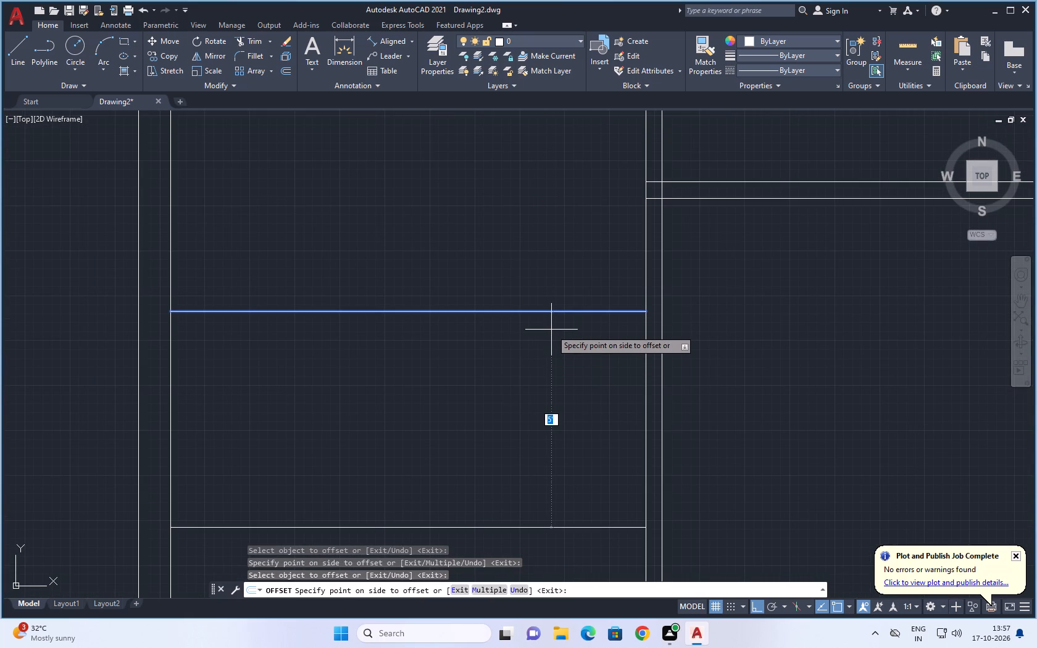
type("4.5\"")
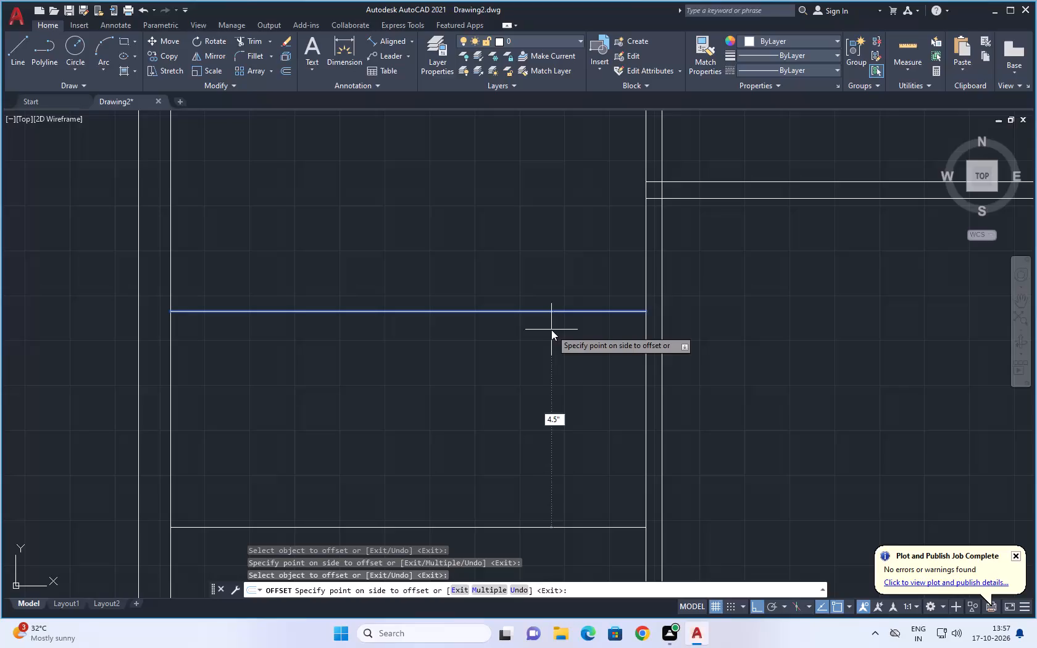
key("Return")
Offset the south line of the western bay's second partition from the north 9'2" to the south.
scroll(556, 333, "down", 2)
middle_click_drag(539, 377, 530, 305)
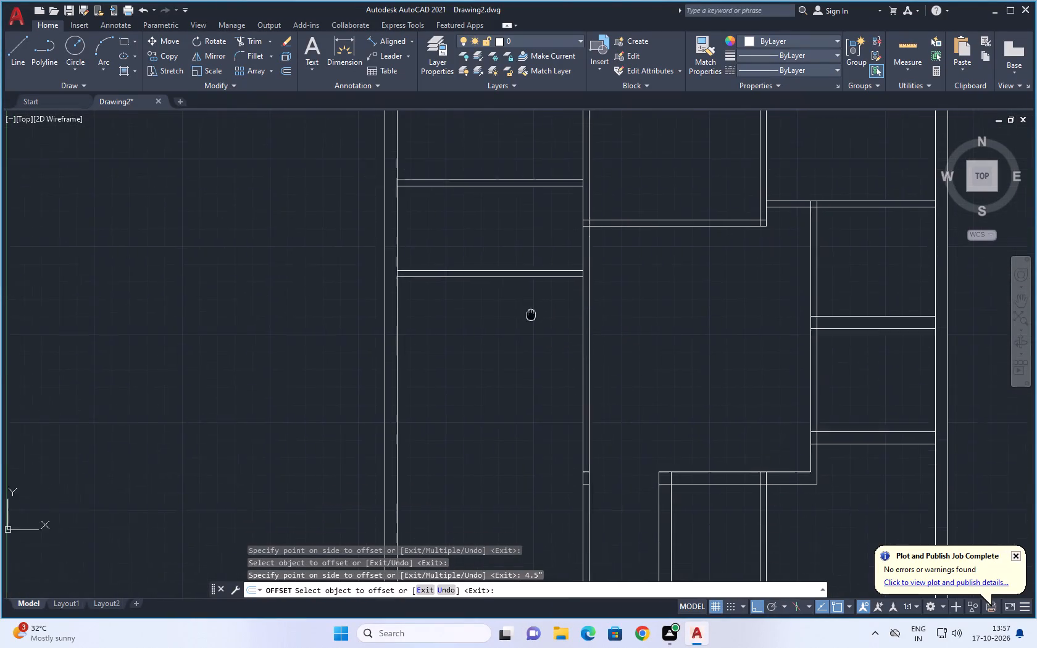
middle_click_drag(530, 305, 530, 298)
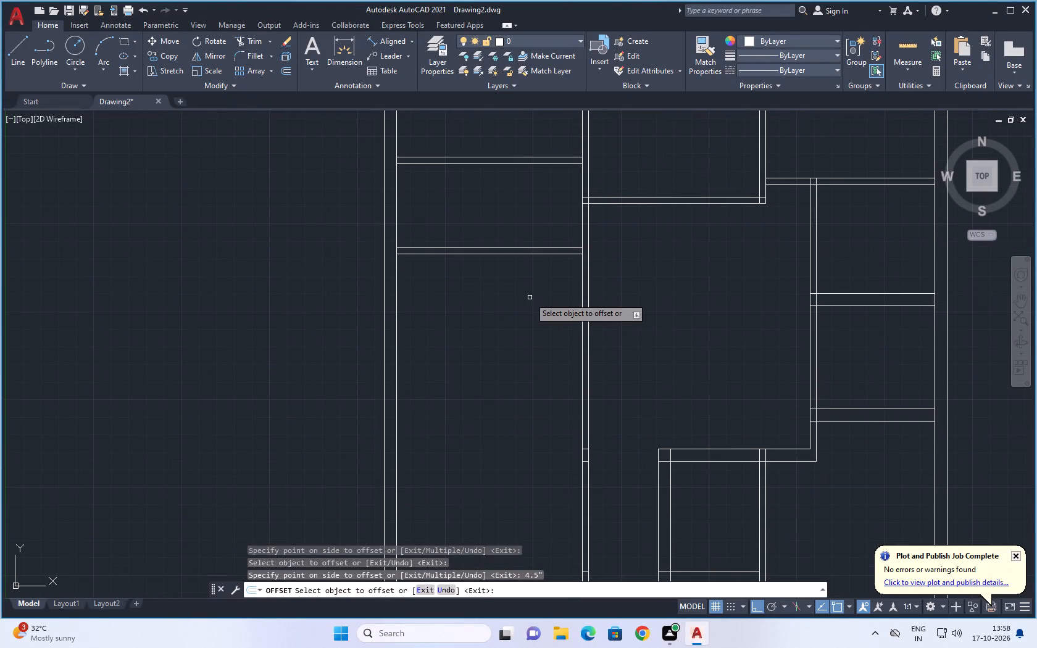
scroll(530, 297, "up", 1)
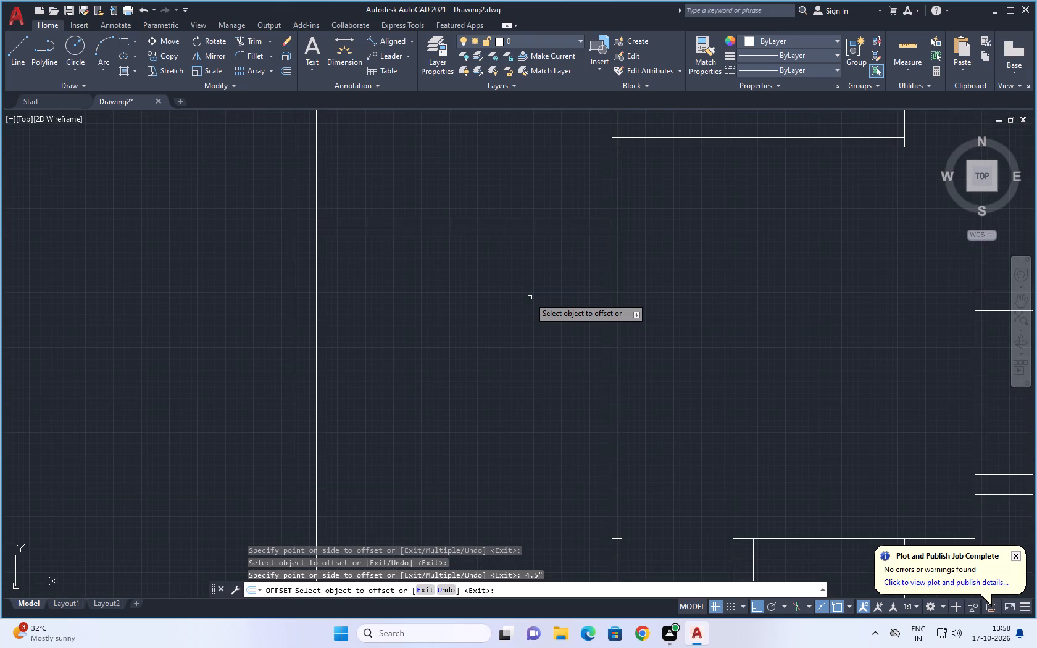
left_click(527, 228)
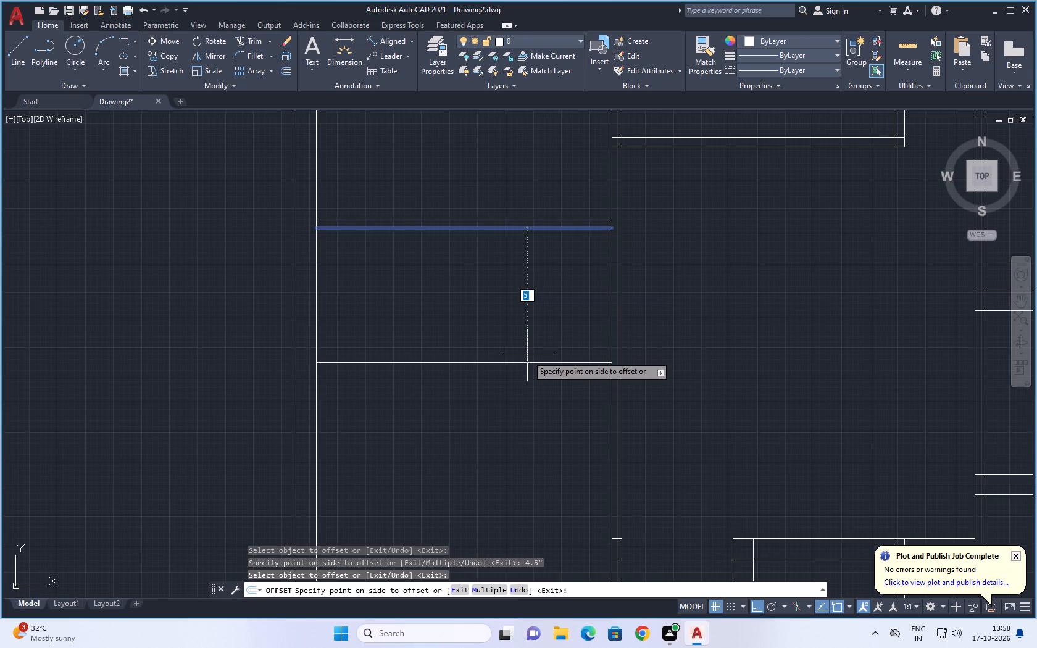
type("9'")
key("2")
key("shift+quotedbl")
key("Return")
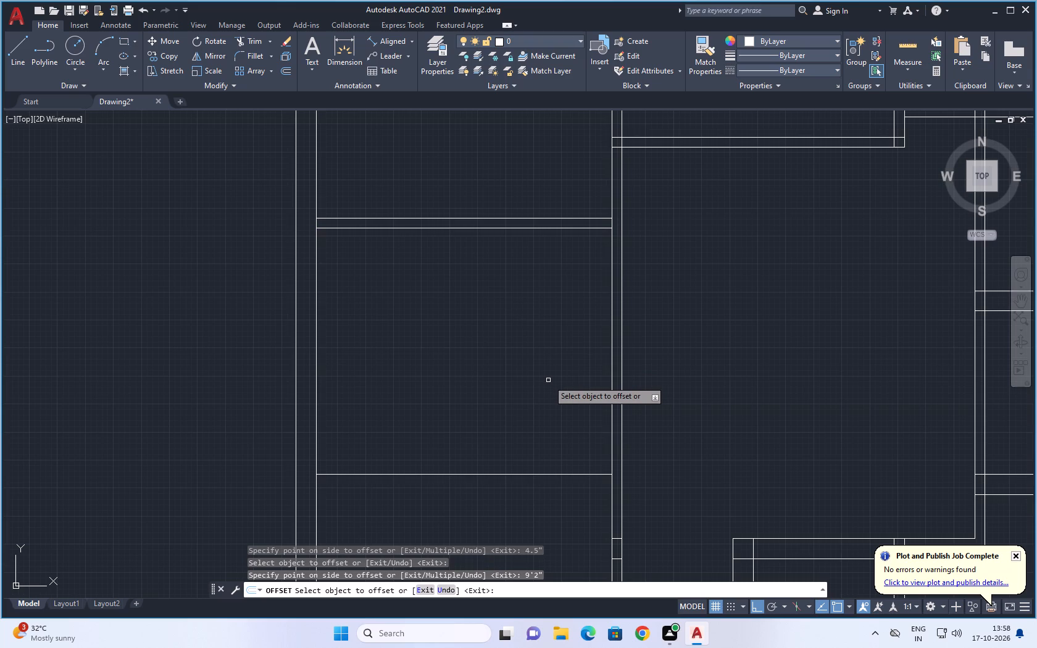
Offset the new horizontal line 9" south to form the western bay's third double-line partition.
scroll(528, 396, "down", 1)
middle_click_drag(525, 402, 515, 321)
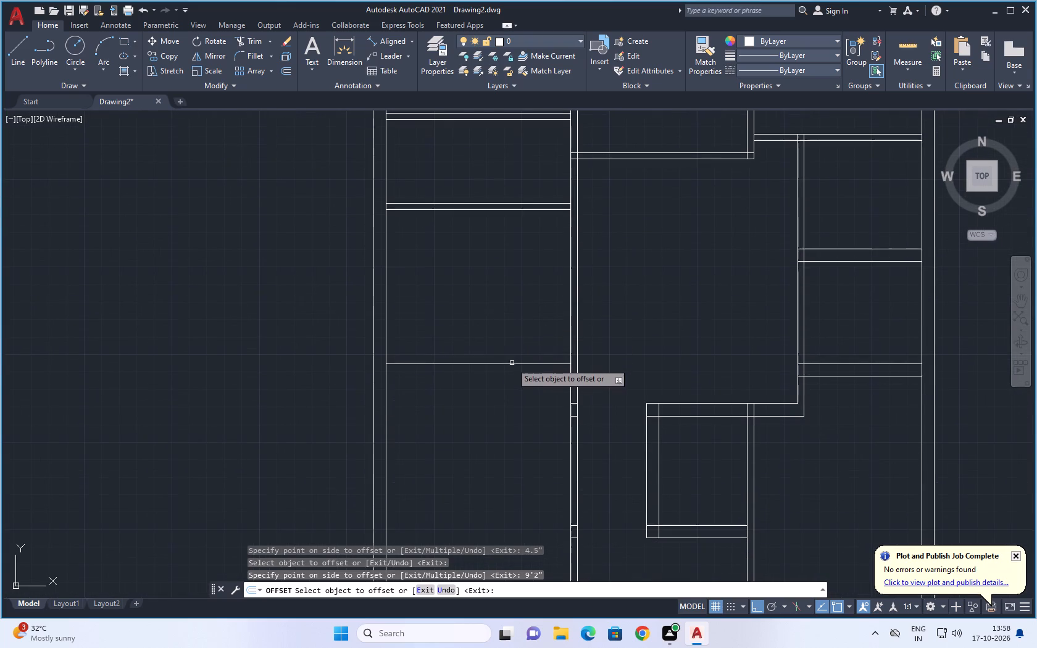
left_click(512, 365)
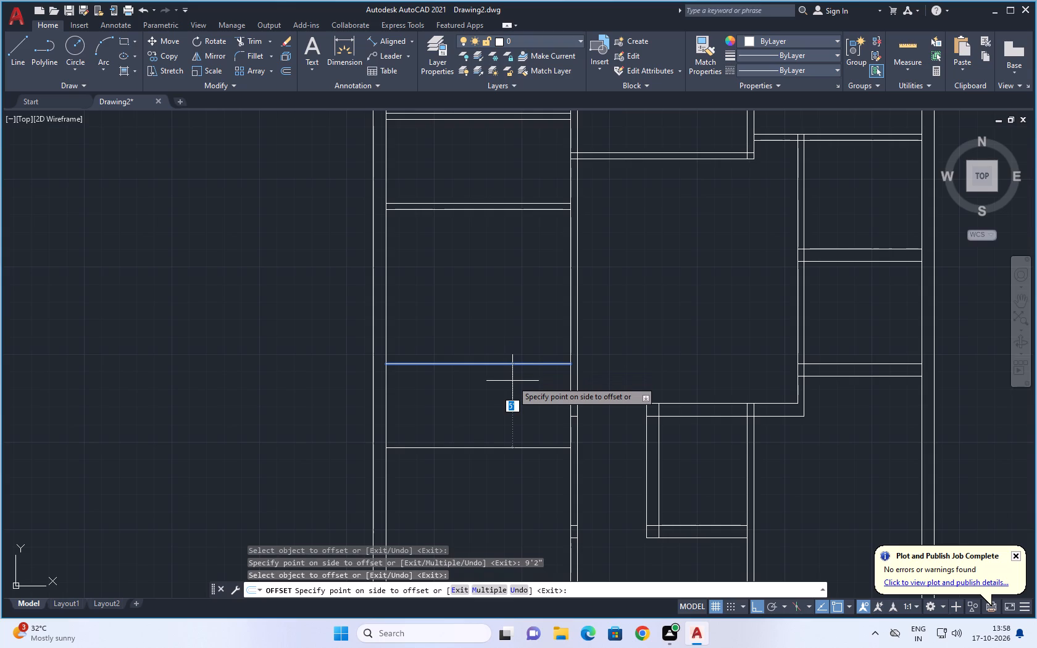
key("9")
key("shift+quotedbl")
key("Return")
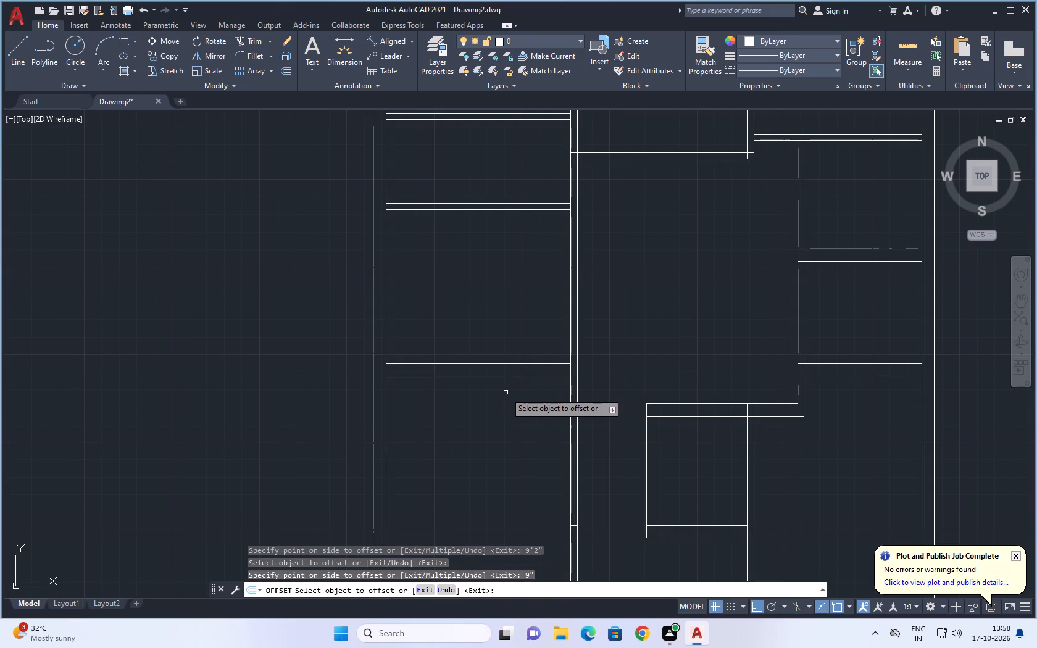
Build the western bay's fourth double-line partition by offsetting the third partition's south line 6'6" south and the resulting line 9" south.
middle_click_drag(504, 415, 514, 361)
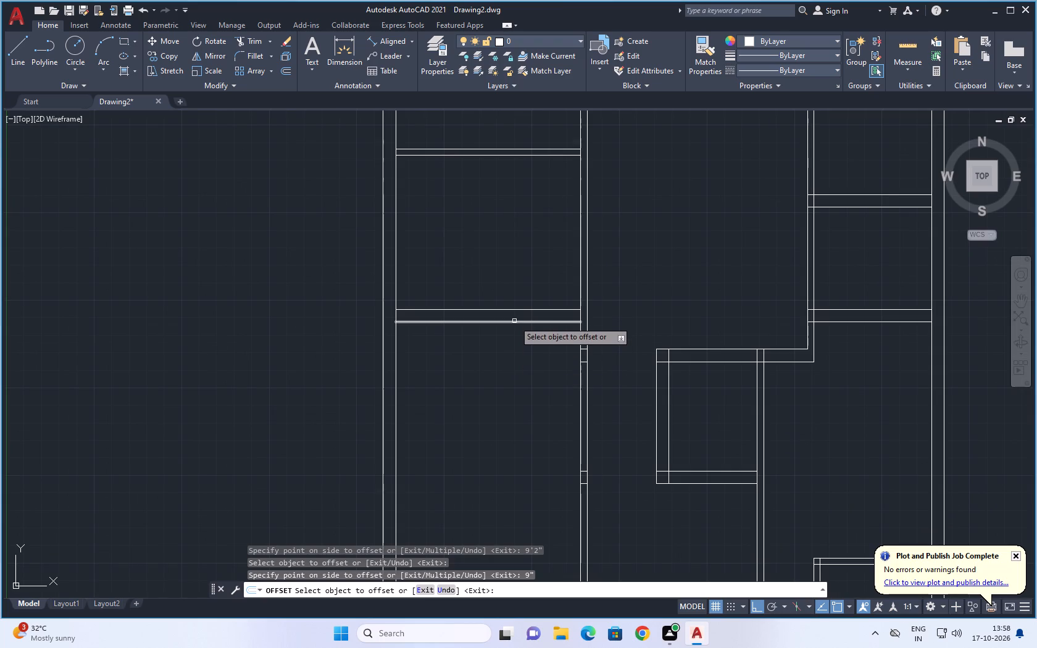
left_click(515, 322)
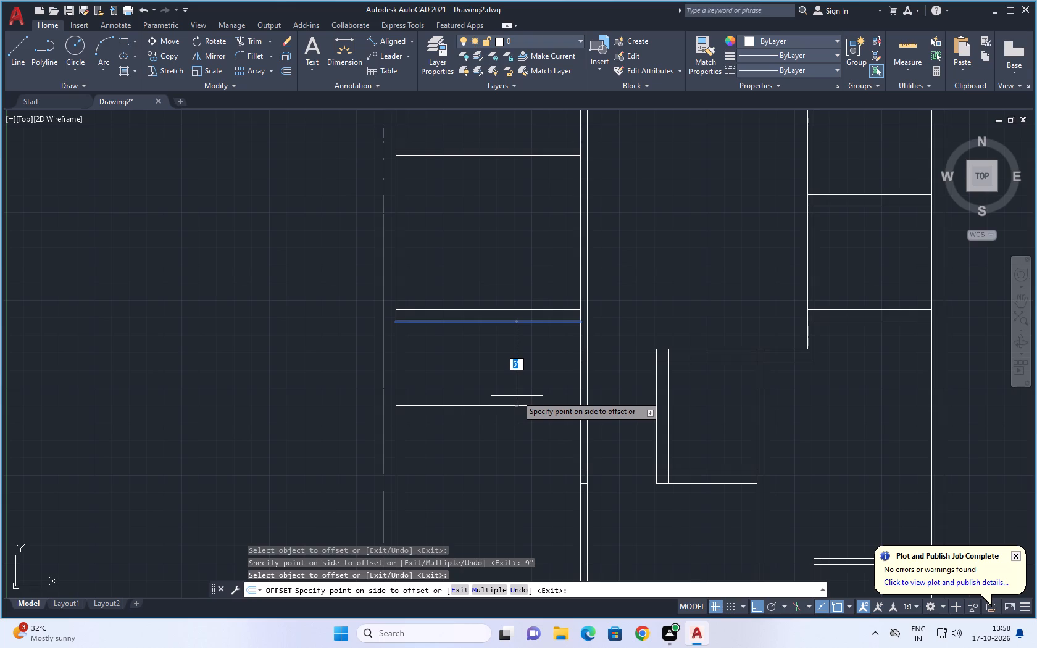
type("6'6\"")
key("Return")
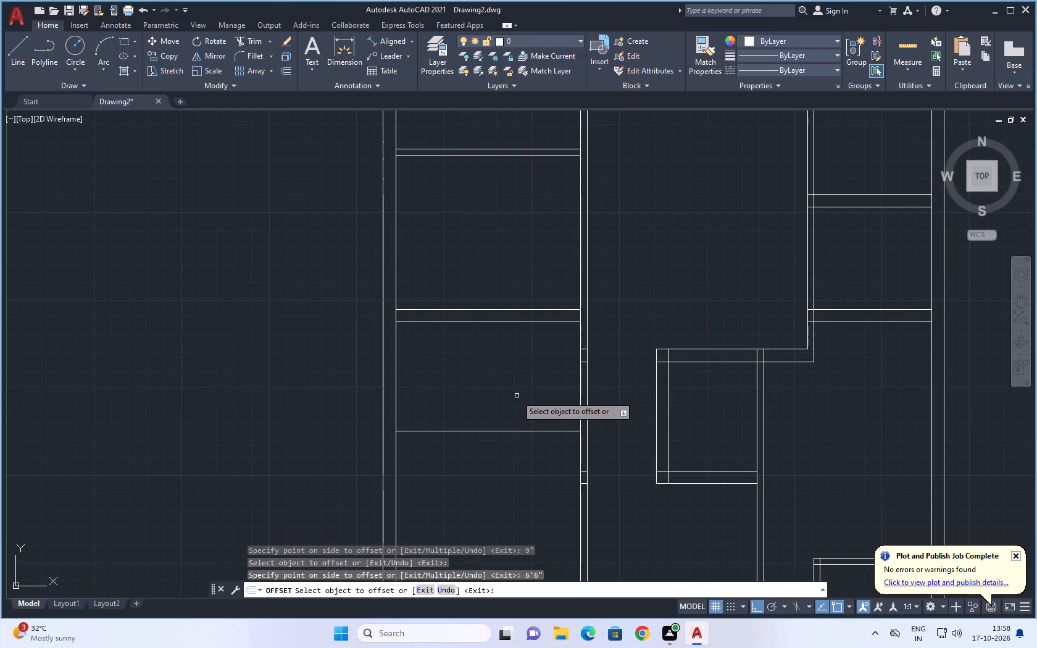
left_click(525, 431)
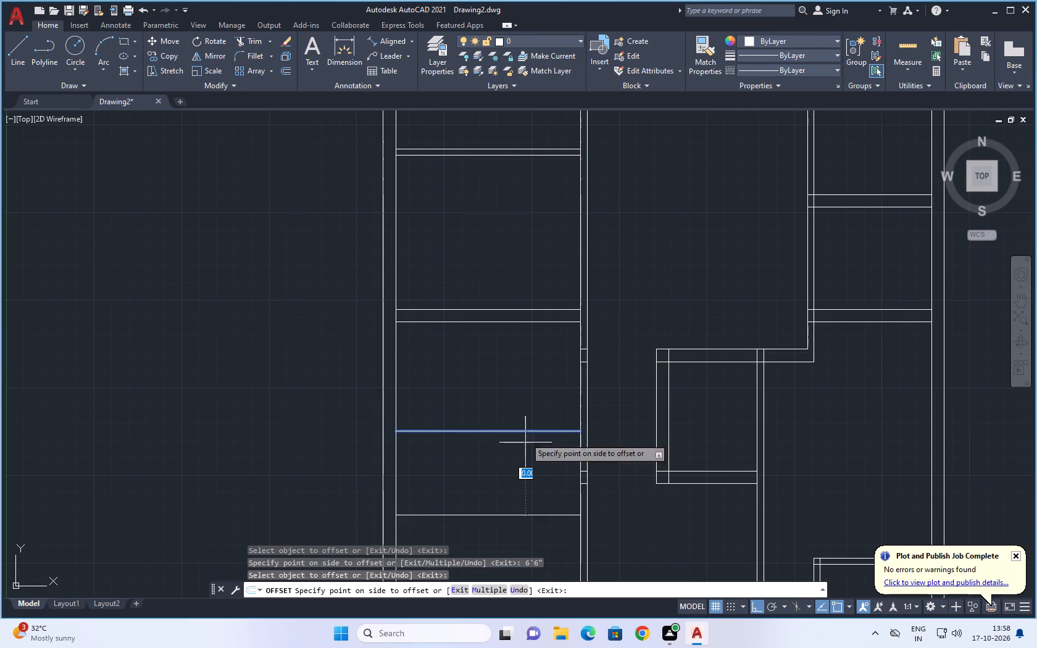
type("9\"")
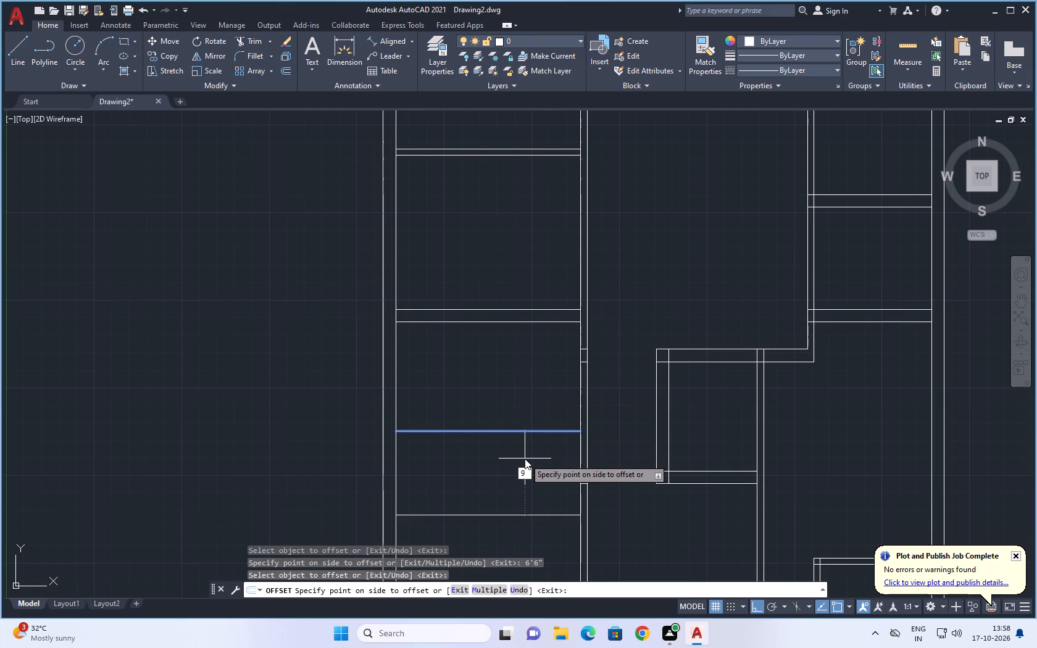
key("Return")
Offset the south line of the western bay's fourth partition 11'2" to the south.
scroll(527, 459, "down", 1)
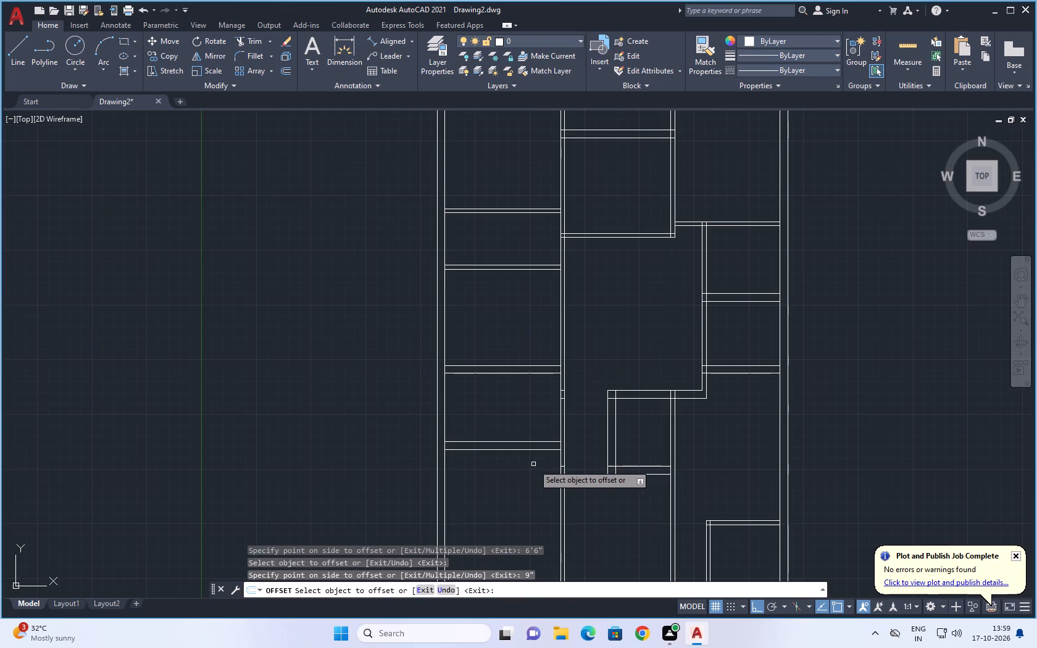
middle_click_drag(854, 415, 835, 381)
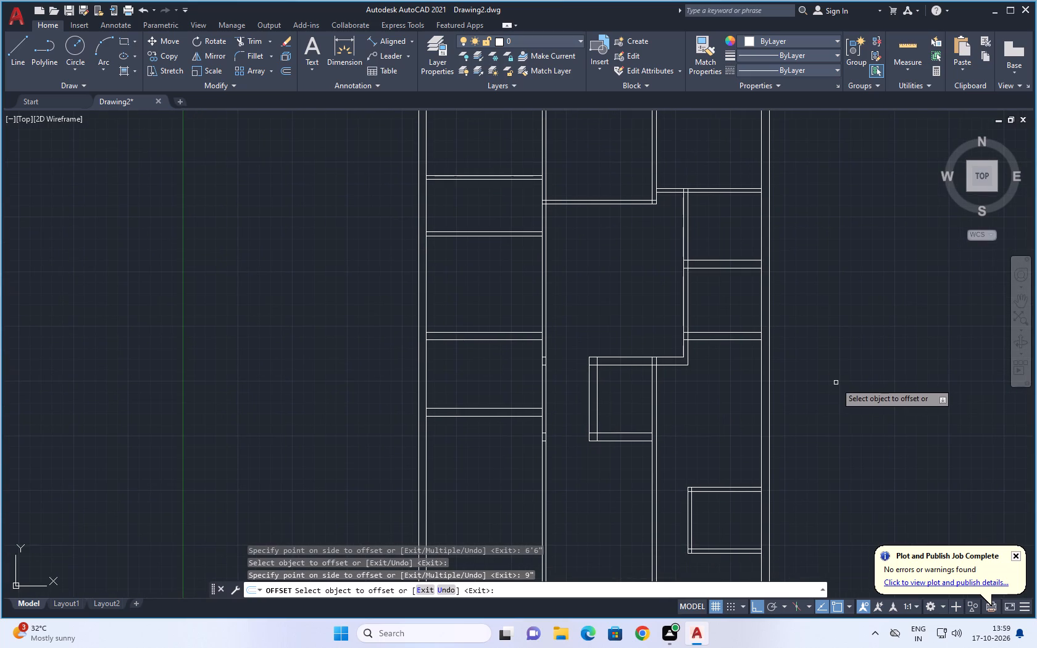
scroll(836, 383, "down", 1)
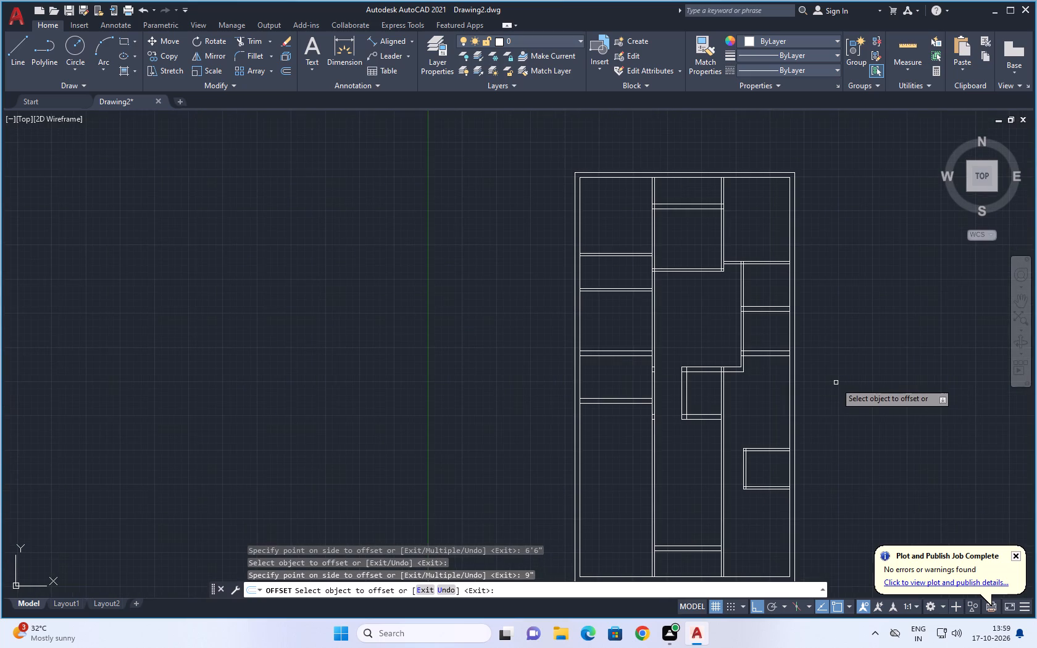
middle_click_drag(836, 383, 825, 351)
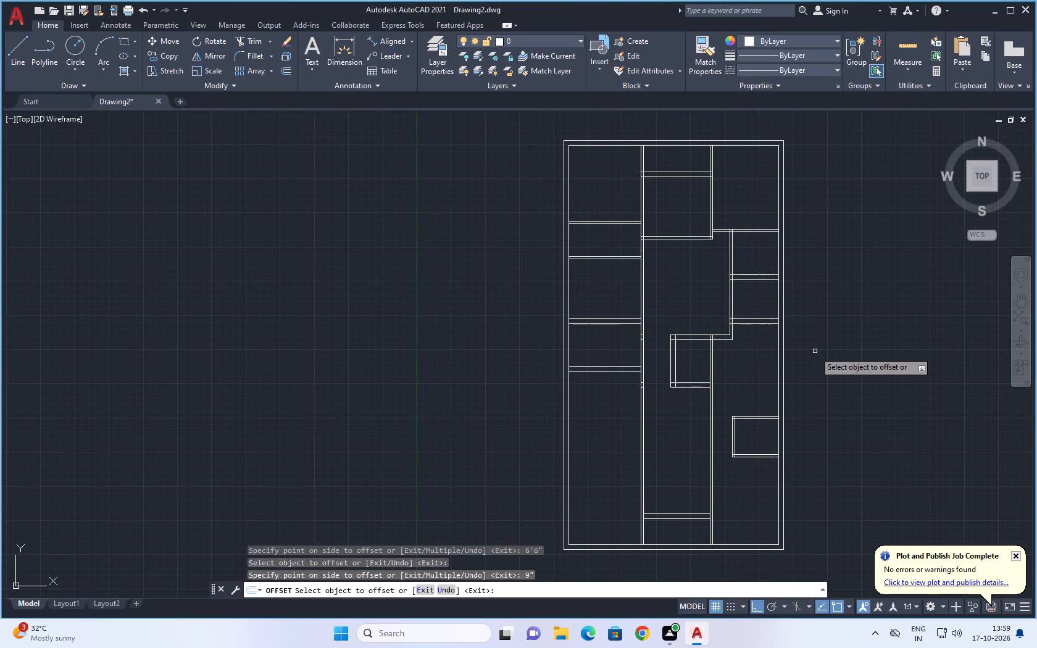
scroll(827, 355, "down", 1)
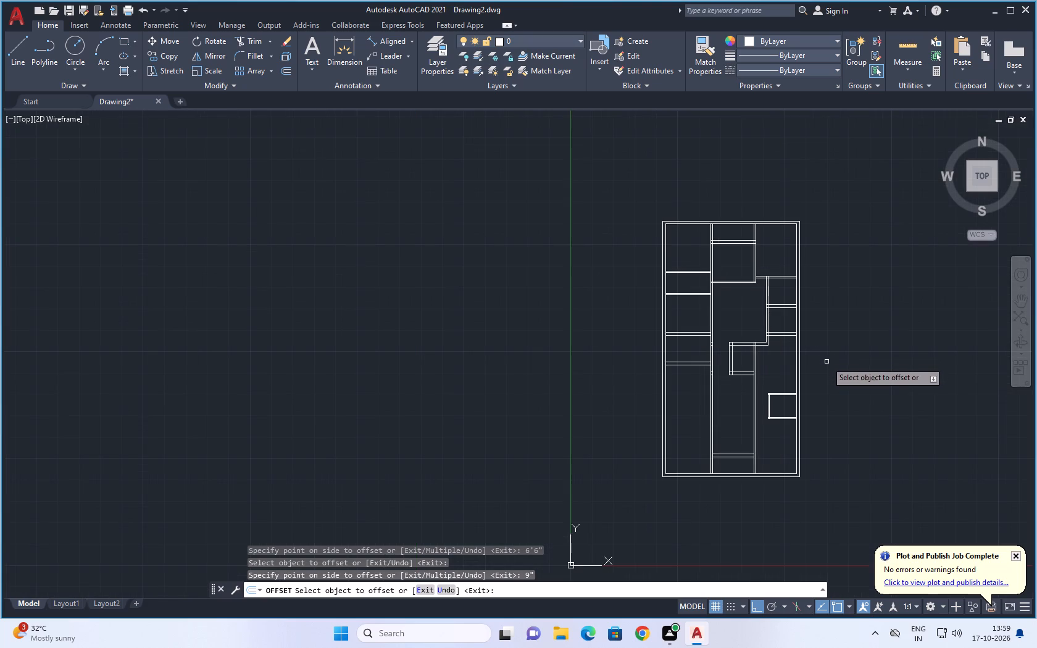
middle_click_drag(827, 362, 812, 323)
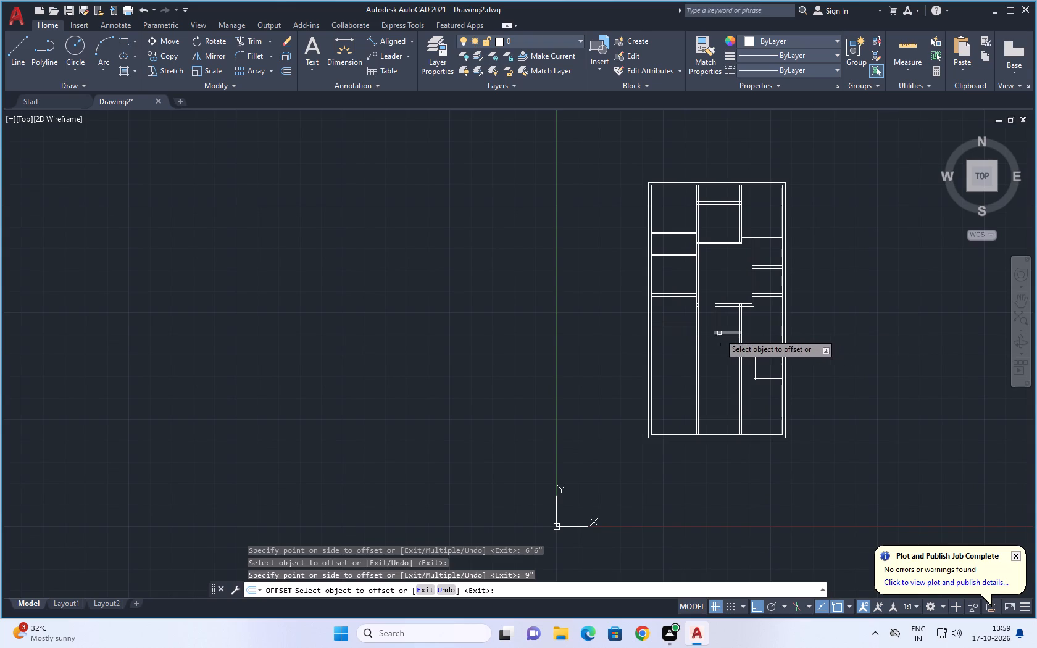
scroll(704, 334, "up", 2)
left_click(653, 310)
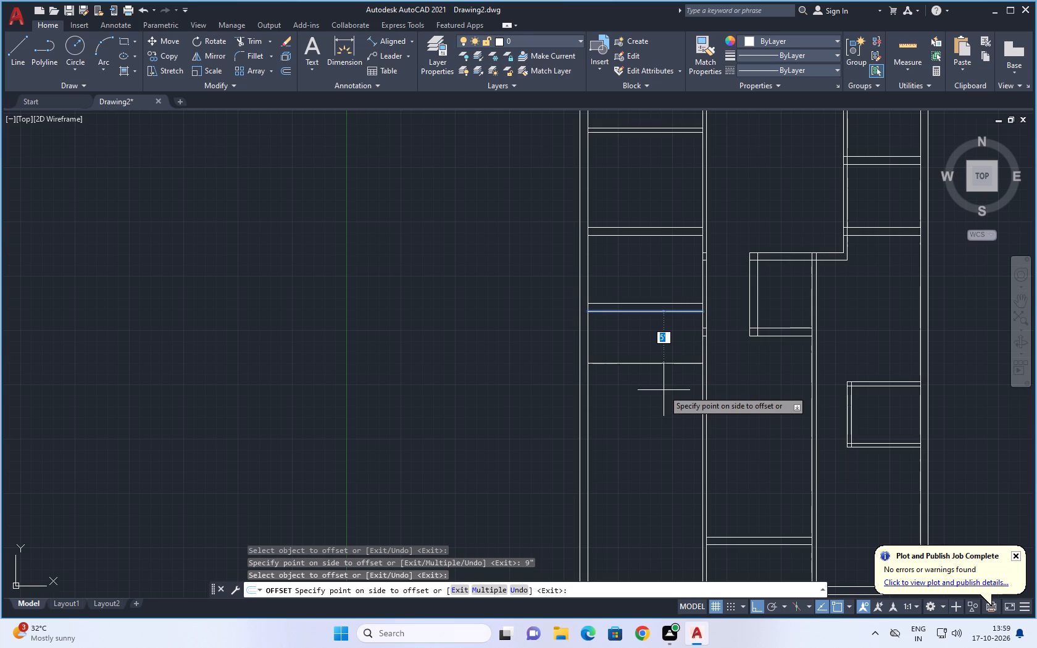
type("11'2")
key("shift+quotedbl")
key("Return")
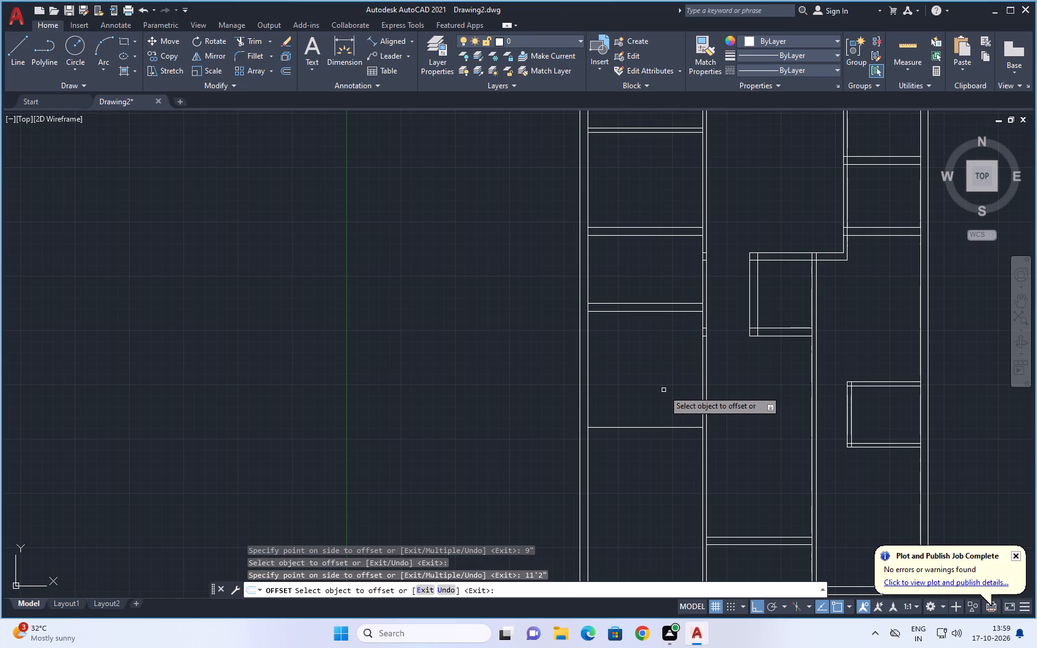
Offset the new horizontal line 4.5" south to form the western bay's fifth double-line partition.
left_click(648, 426)
left_click(654, 426)
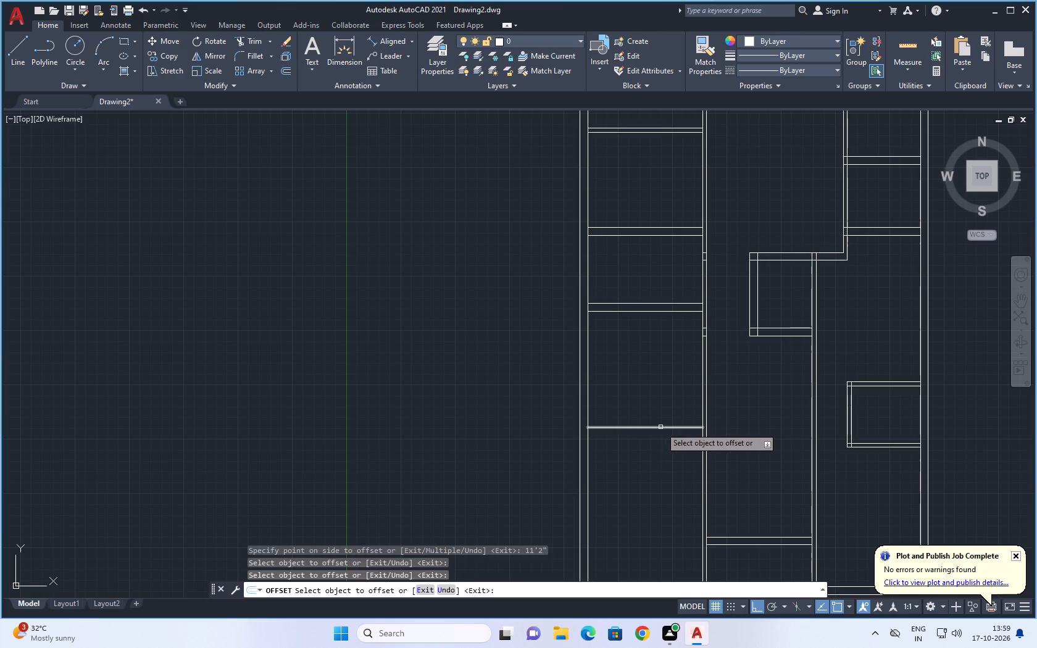
left_click(661, 427)
type("4.5\"")
key("Return")
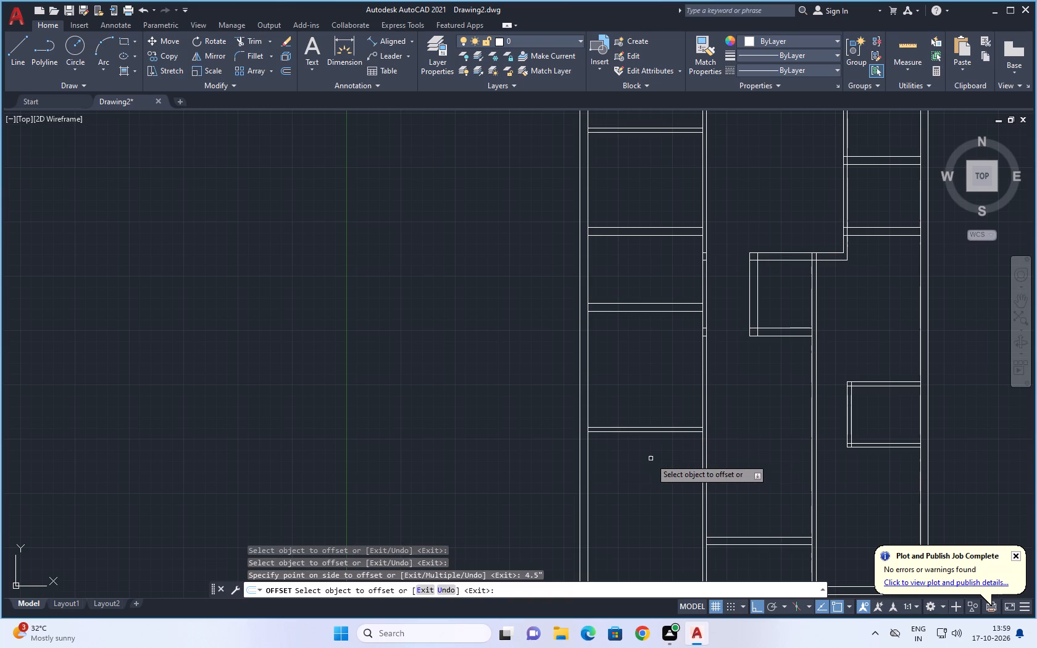
Offset the south line of the western bay's fifth partition 5' to the south.
scroll(659, 462, "down", 1)
middle_click_drag(659, 468, 627, 390)
scroll(627, 389, "up", 1)
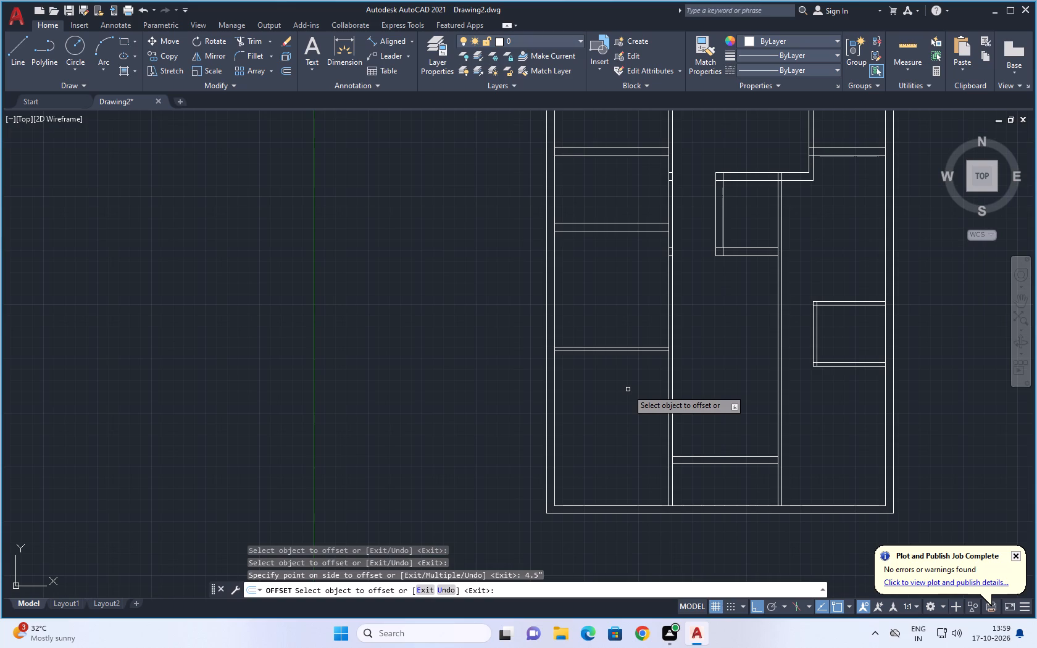
left_click(597, 351)
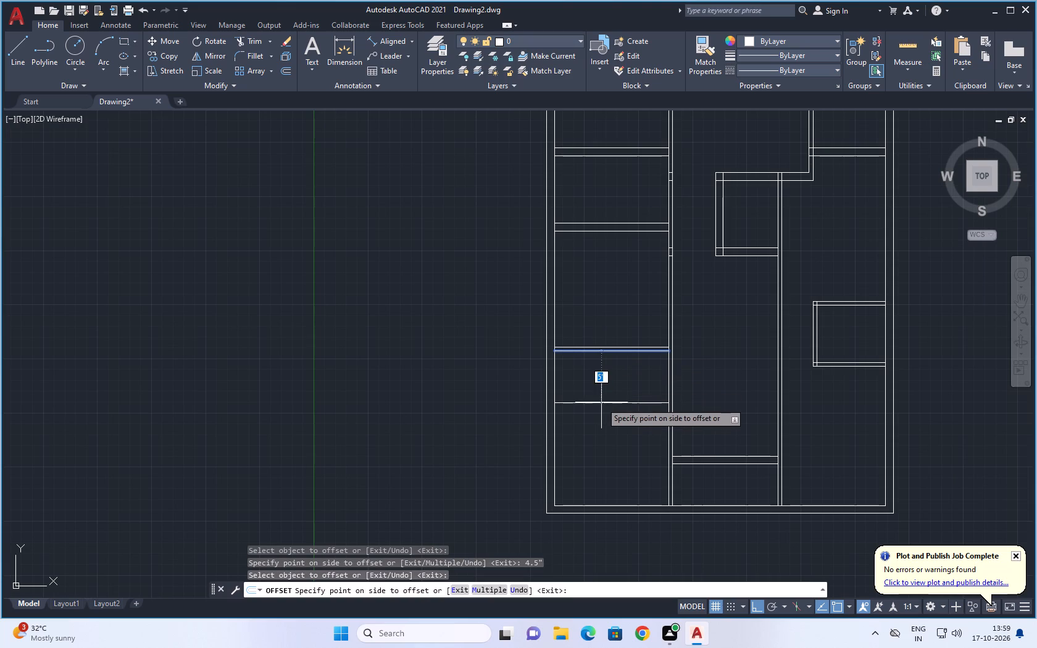
left_click(601, 402)
Offset the new horizontal line 4.5" south to form the western bay's southernmost double-line partition, and end the Offset command.
left_click(608, 403)
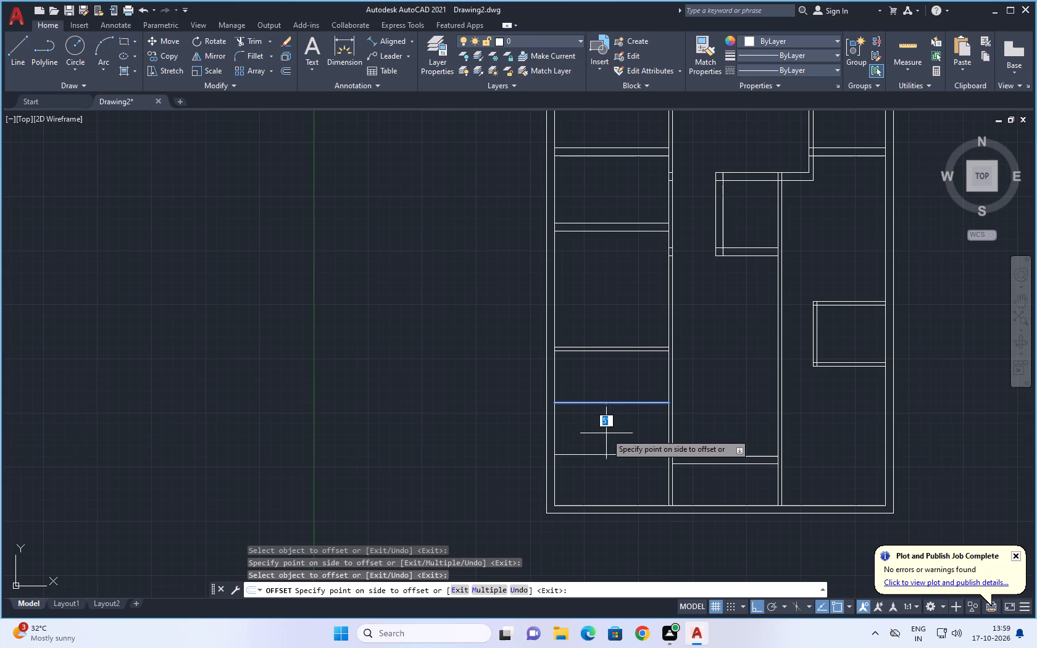
type("4.5\"")
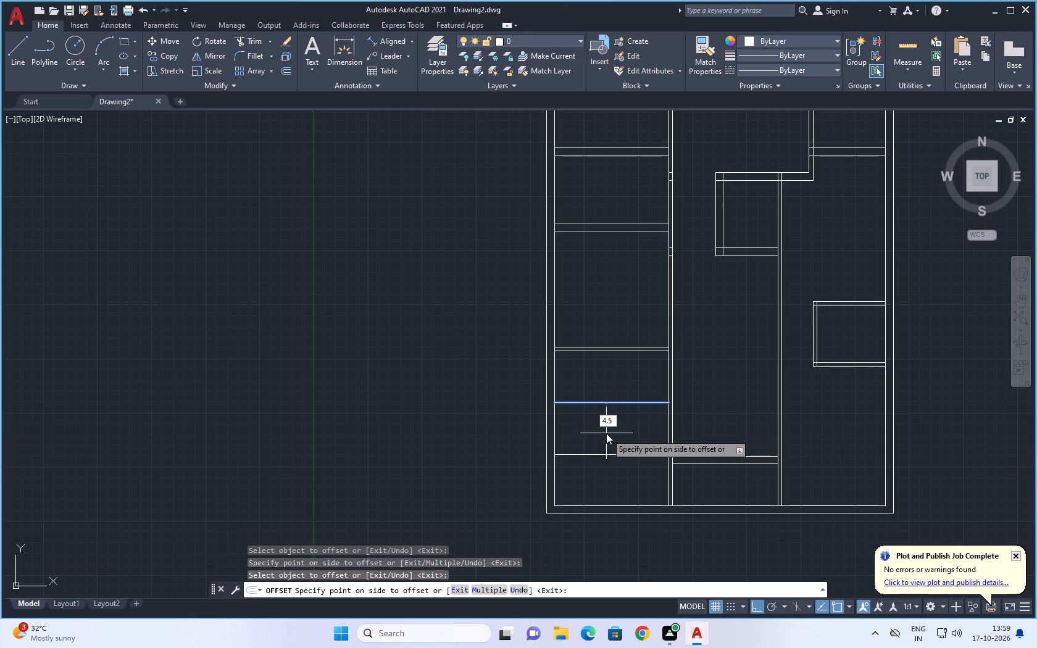
key("Return")
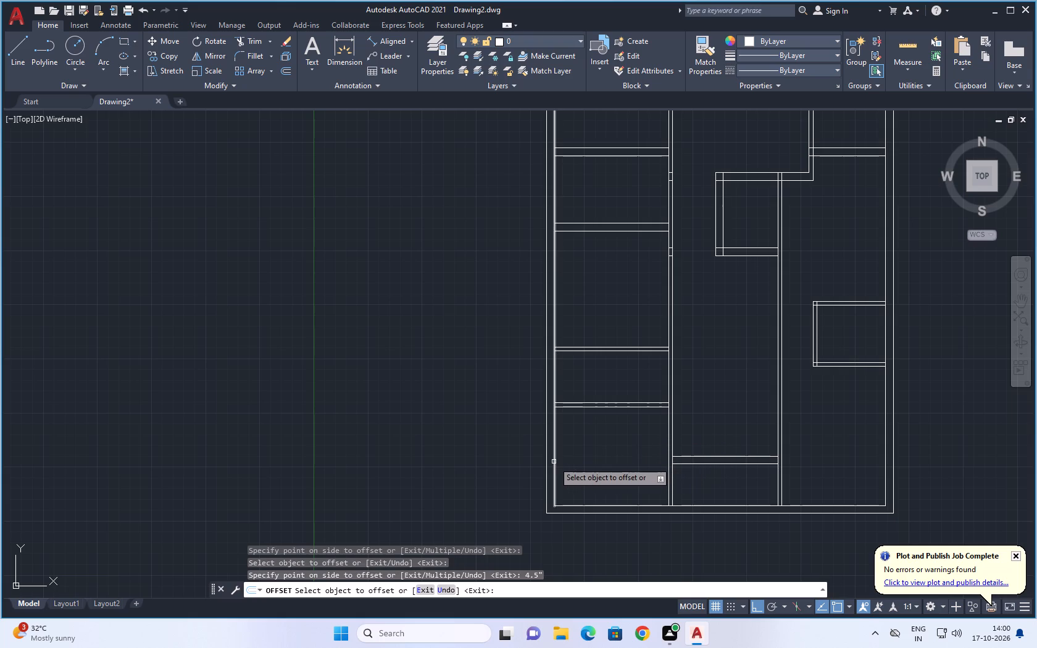
scroll(600, 455, "down", 1)
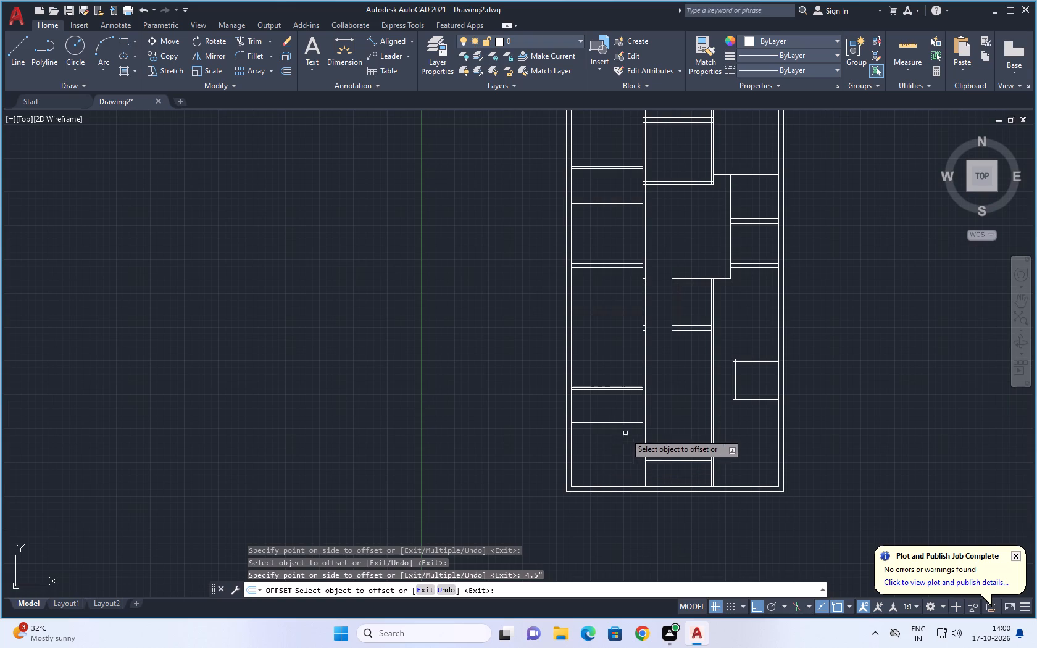
middle_click_drag(670, 378, 666, 396)
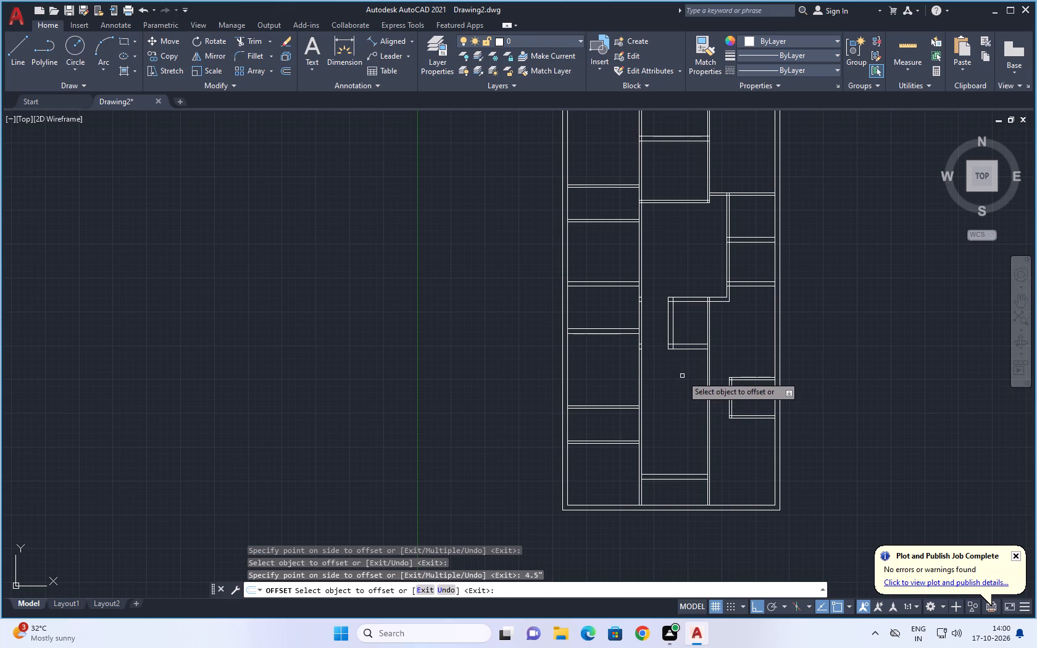
key("Escape")
key("Escape")
key("Escape")
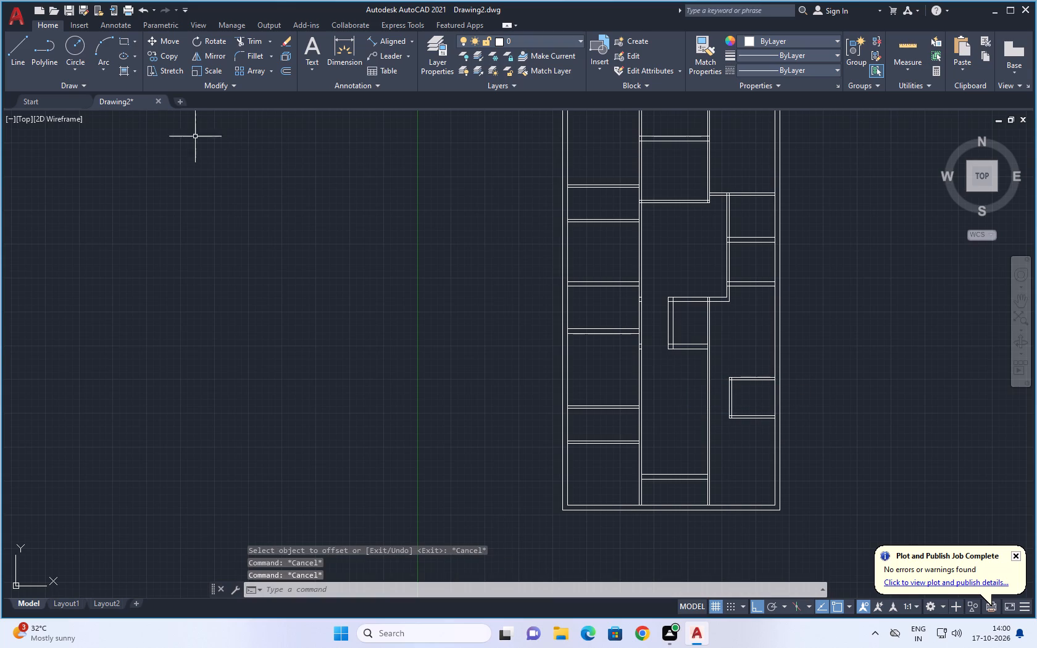
Draw a vertical line about 2'4.7" north from the northeast corner of the middle bay's small square room.
left_click(18, 56)
scroll(708, 287, "up", 3)
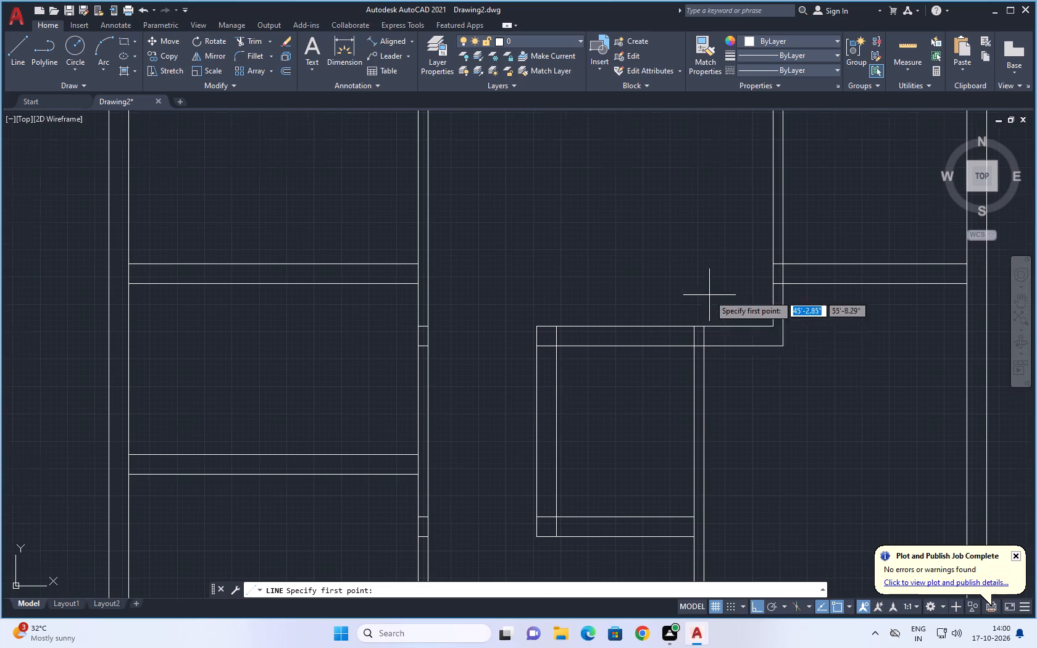
left_click(702, 327)
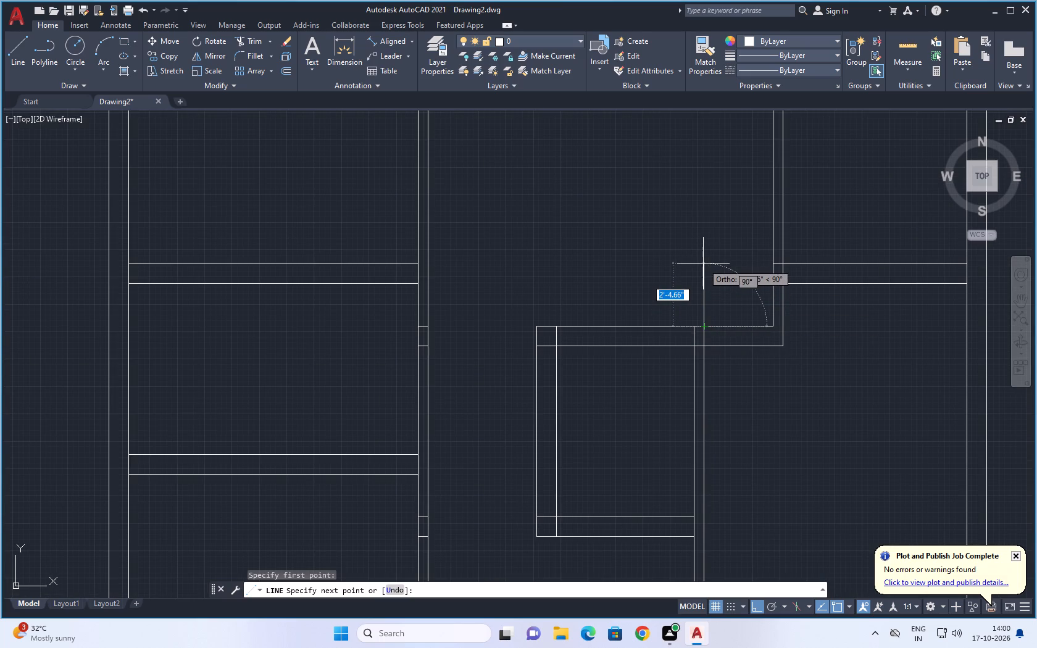
left_click(703, 264)
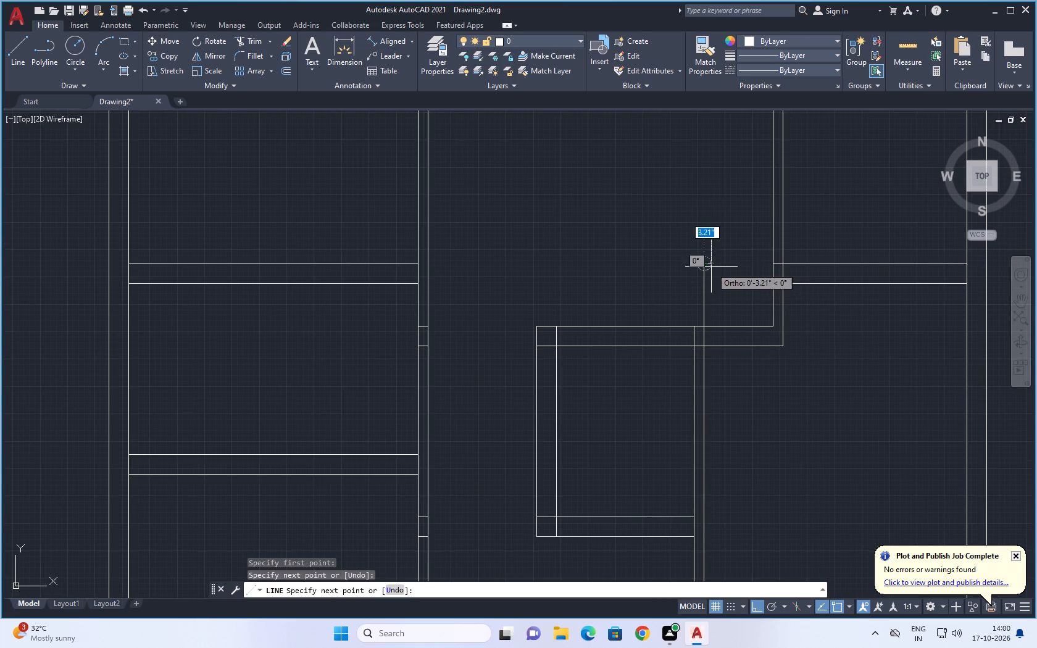
key("Escape")
key("Escape")
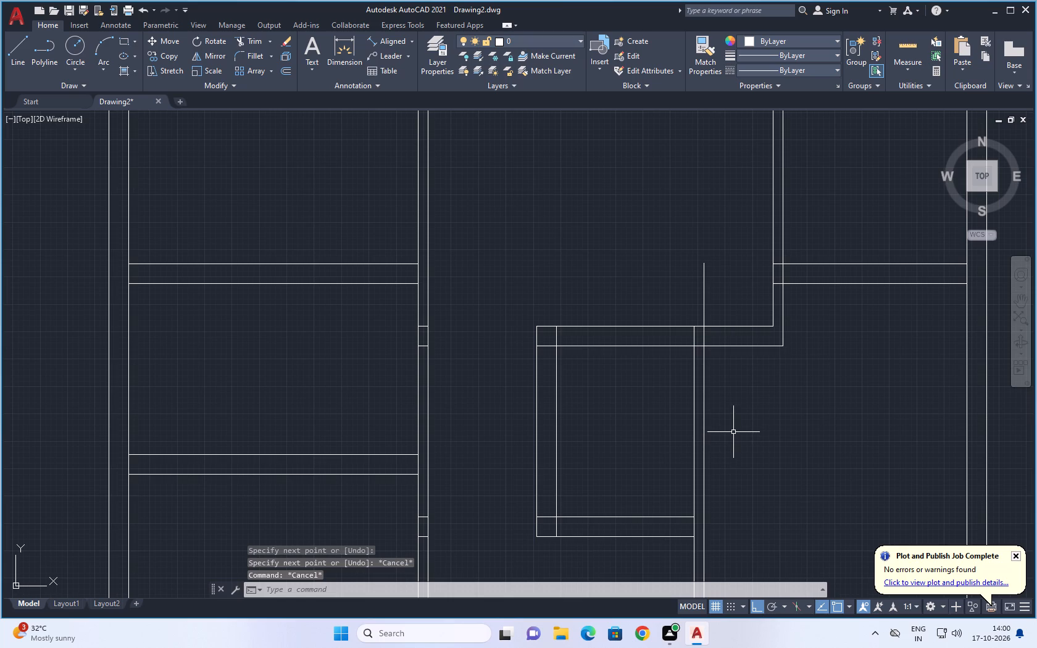
scroll(732, 422, "down", 2)
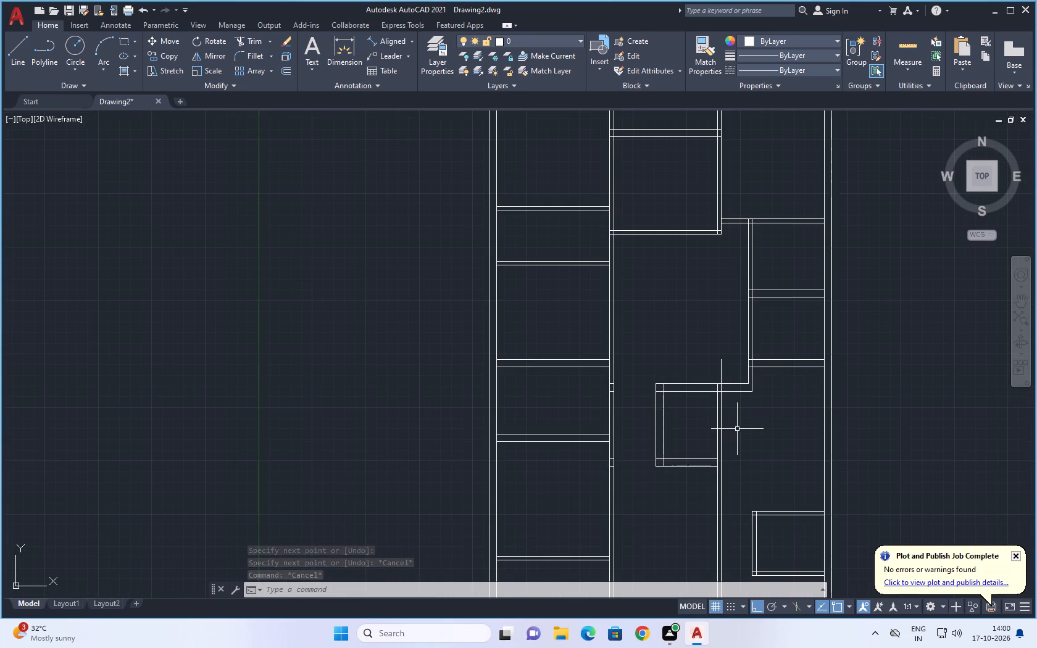
key("Escape")
key("Escape")
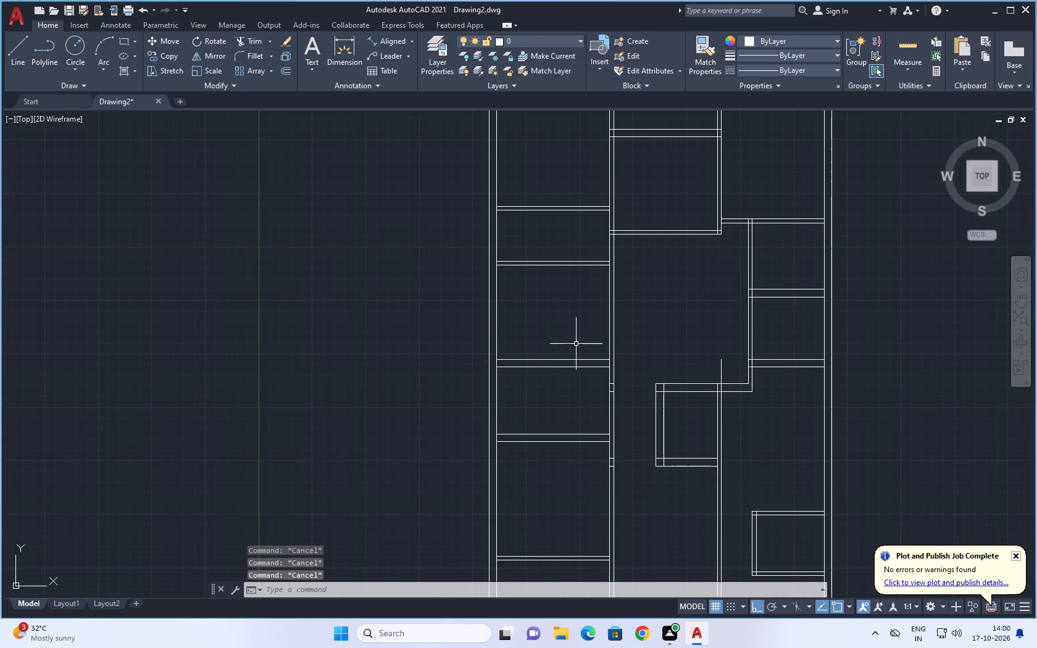
Extend both lines of the western bay's third partition east across the middle bay to the new vertical line.
type("EX")
key("space")
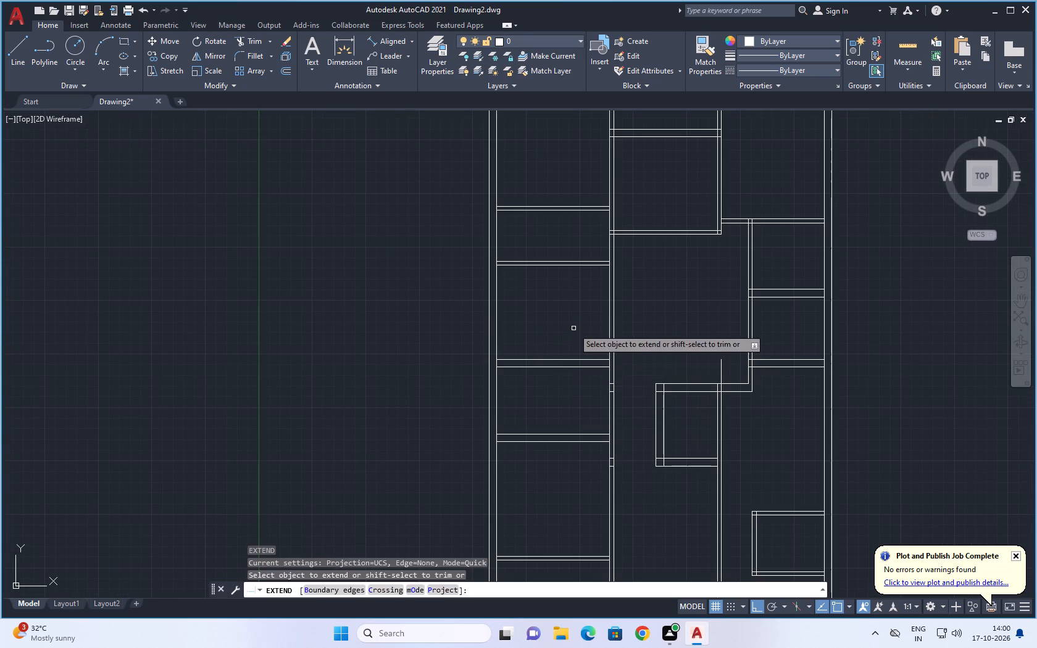
left_click_drag(574, 327, 577, 392)
left_click_drag(575, 339, 580, 393)
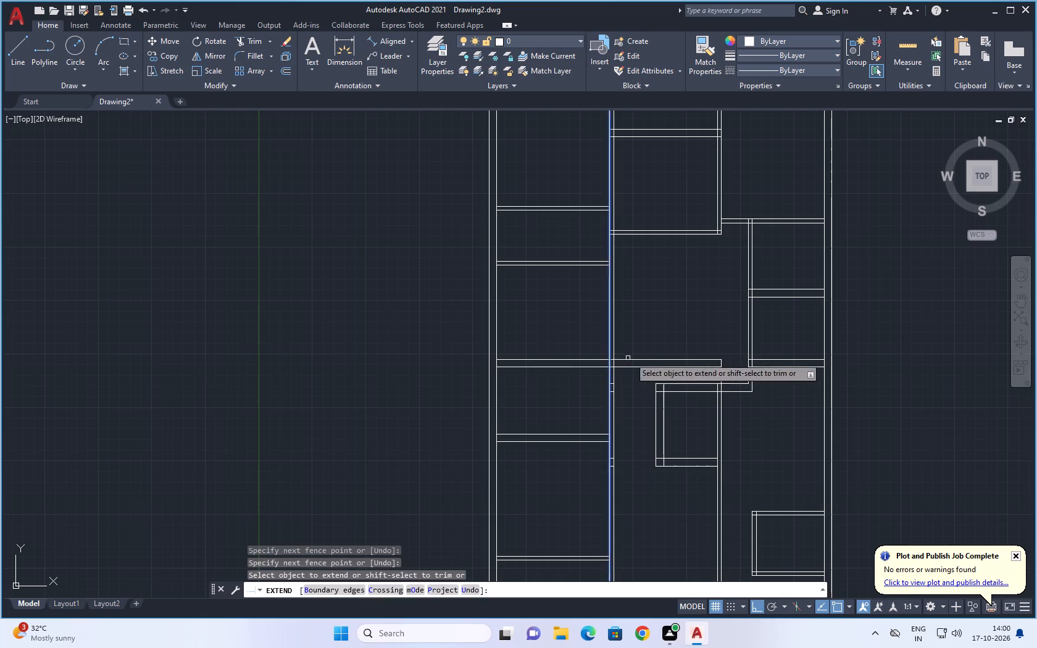
middle_click_drag(692, 333, 685, 304)
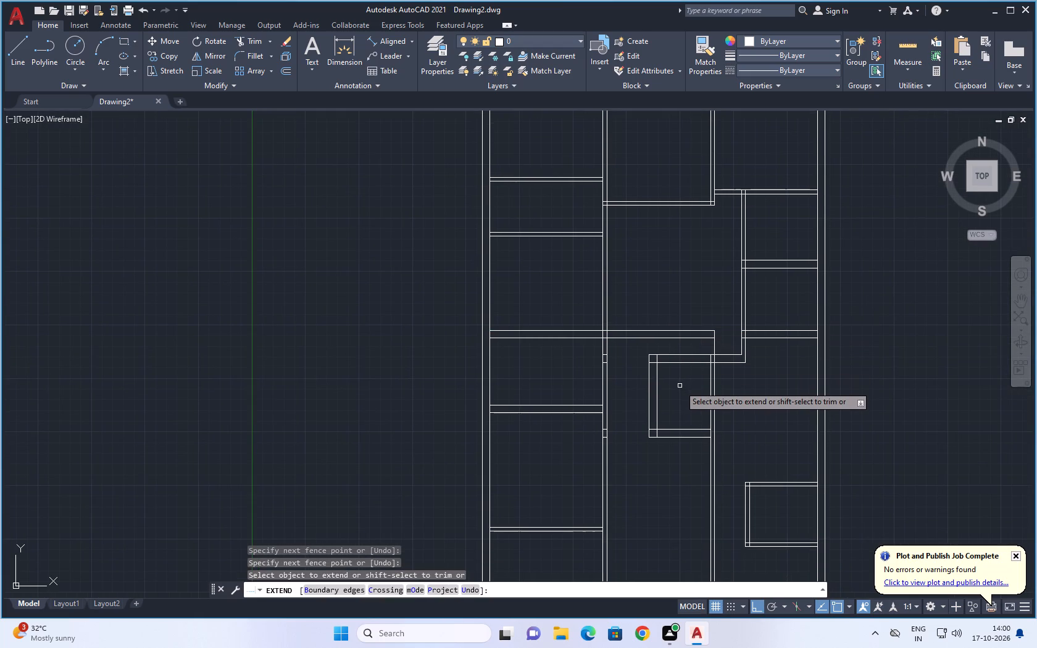
key("Escape")
key("Escape")
Trim away the north, west and south double-line walls of the middle bay's small square room, including the leftover corner pieces.
left_click(244, 41)
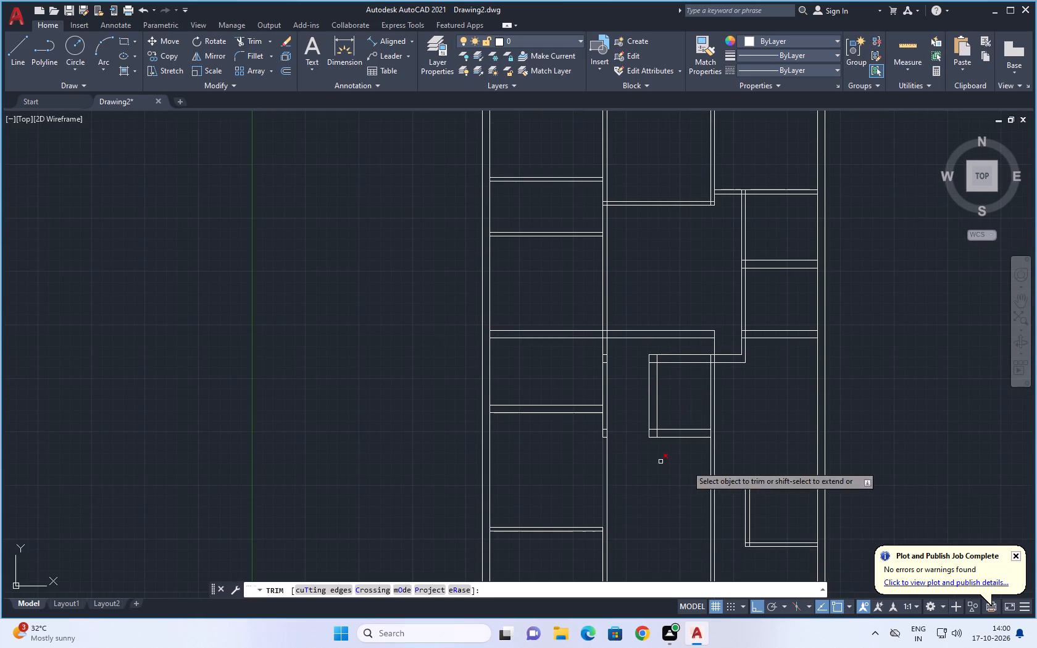
left_click_drag(693, 345, 674, 385)
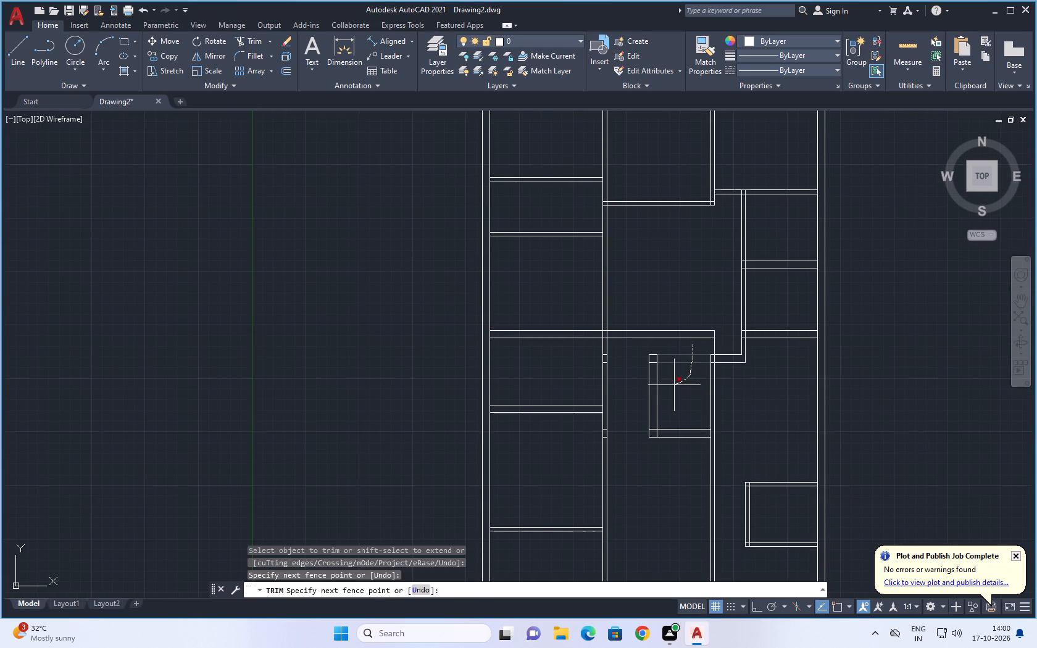
left_click_drag(674, 385, 633, 381)
left_click_drag(649, 349, 652, 371)
left_click_drag(637, 363, 662, 360)
left_click_drag(685, 420, 683, 447)
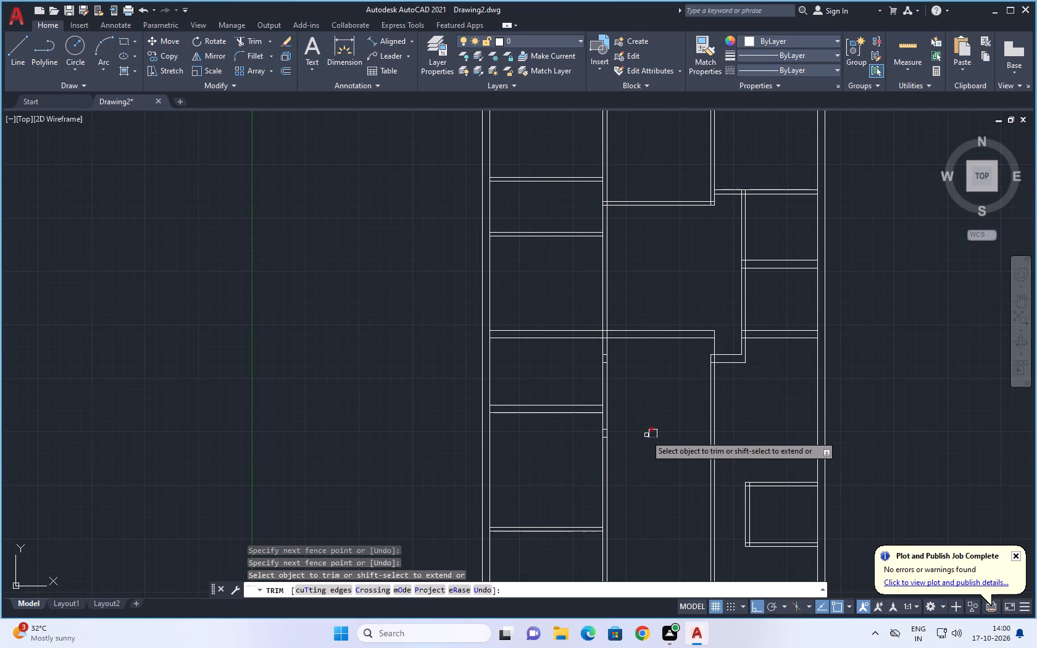
left_click_drag(639, 434, 667, 430)
left_click_drag(652, 422, 657, 442)
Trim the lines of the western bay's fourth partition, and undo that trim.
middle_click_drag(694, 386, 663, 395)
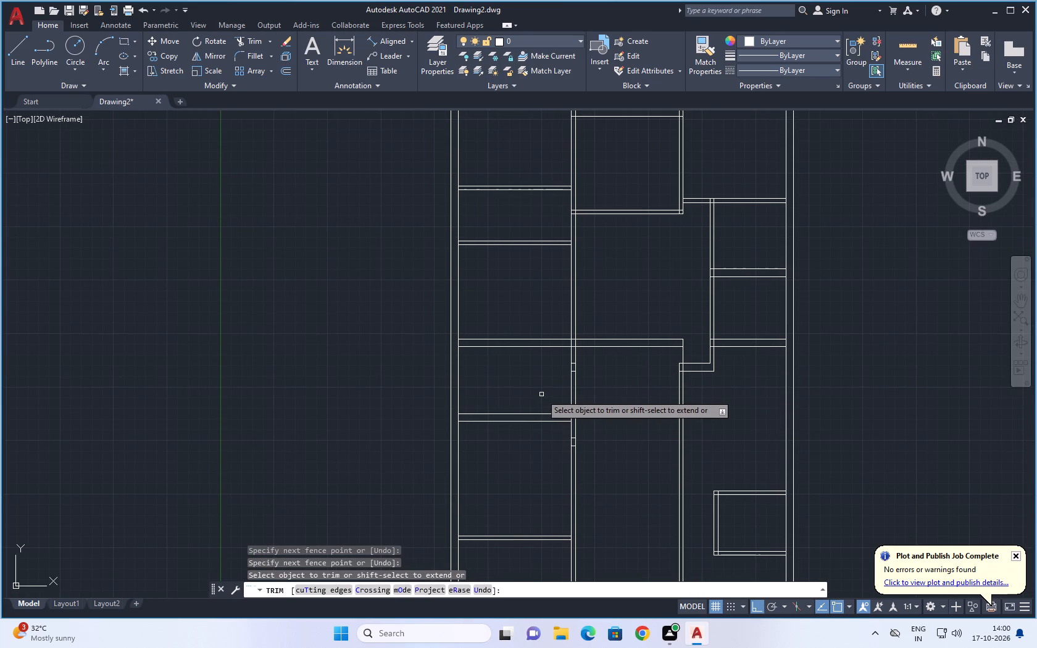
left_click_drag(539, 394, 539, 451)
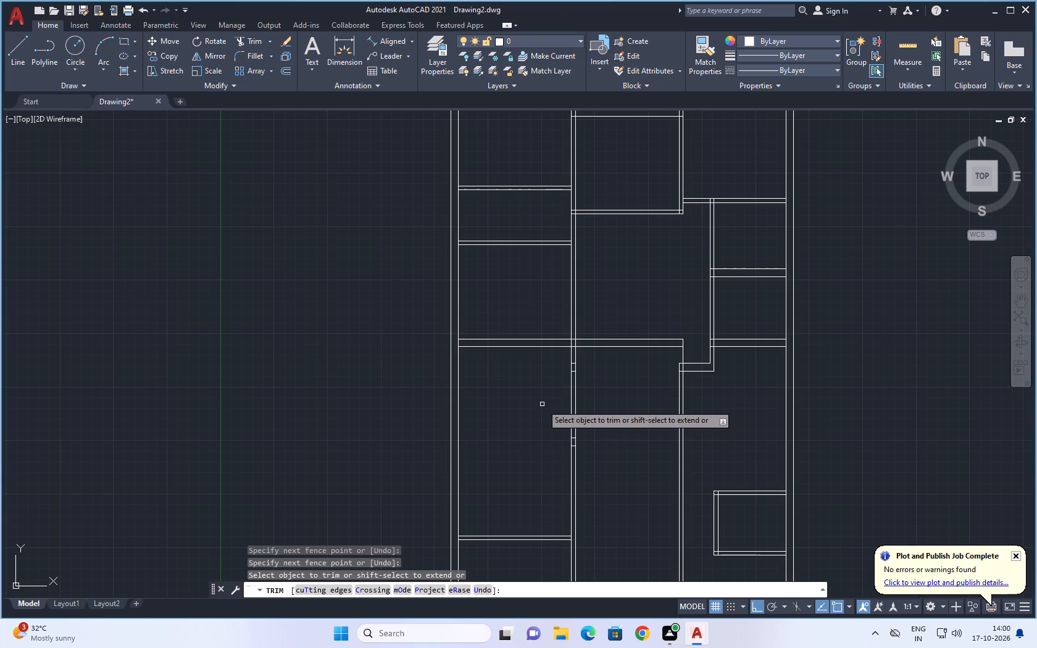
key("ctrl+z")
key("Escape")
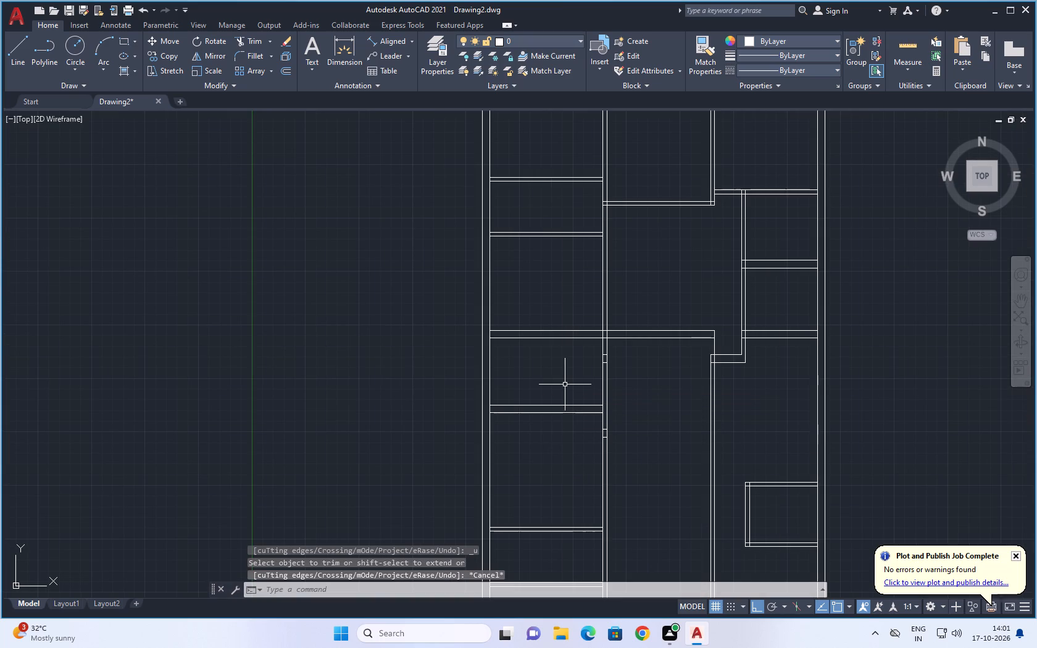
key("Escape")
Extend both lines of the western bay's fourth partition east to the outer line of the middle bay's east wall.
type("EX")
key("space")
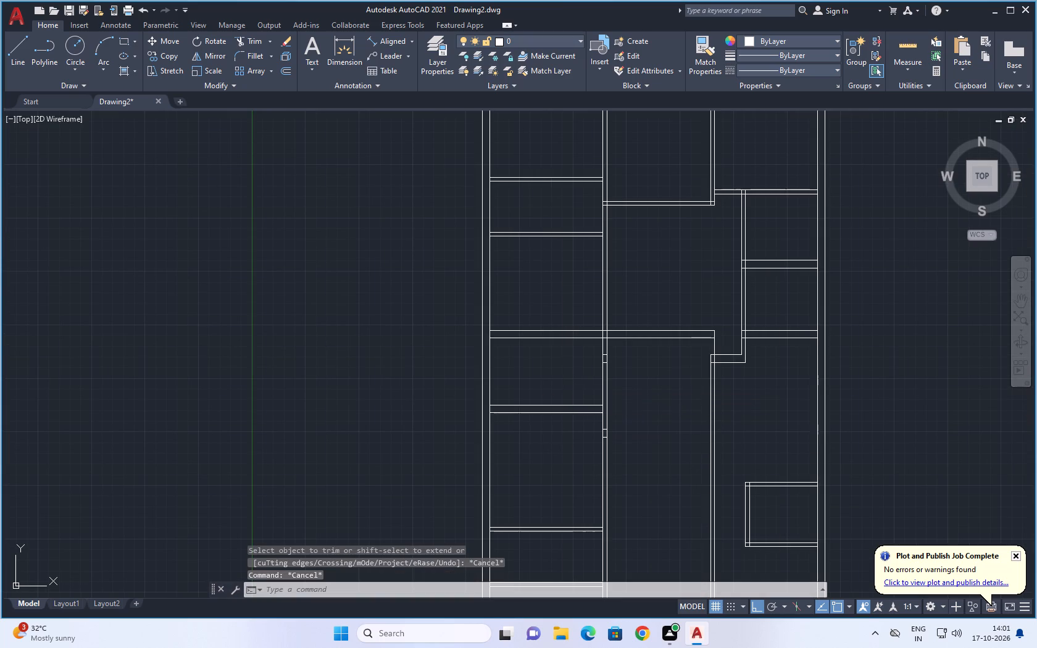
left_click_drag(565, 382, 563, 473)
left_click_drag(583, 389, 583, 451)
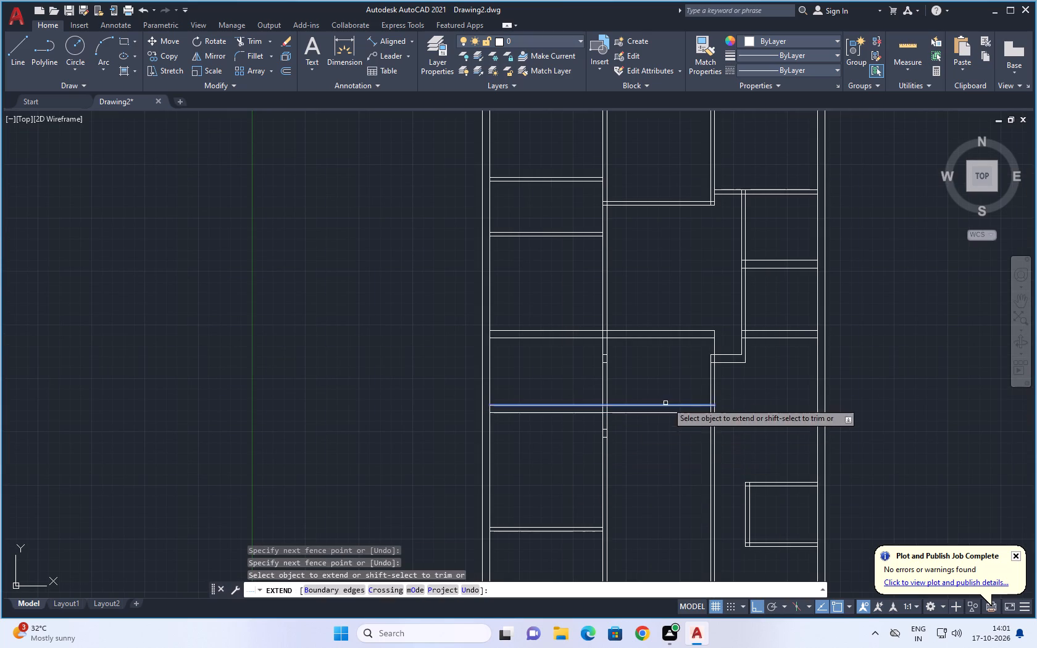
middle_click_drag(686, 388, 652, 388)
scroll(689, 384, "up", 1)
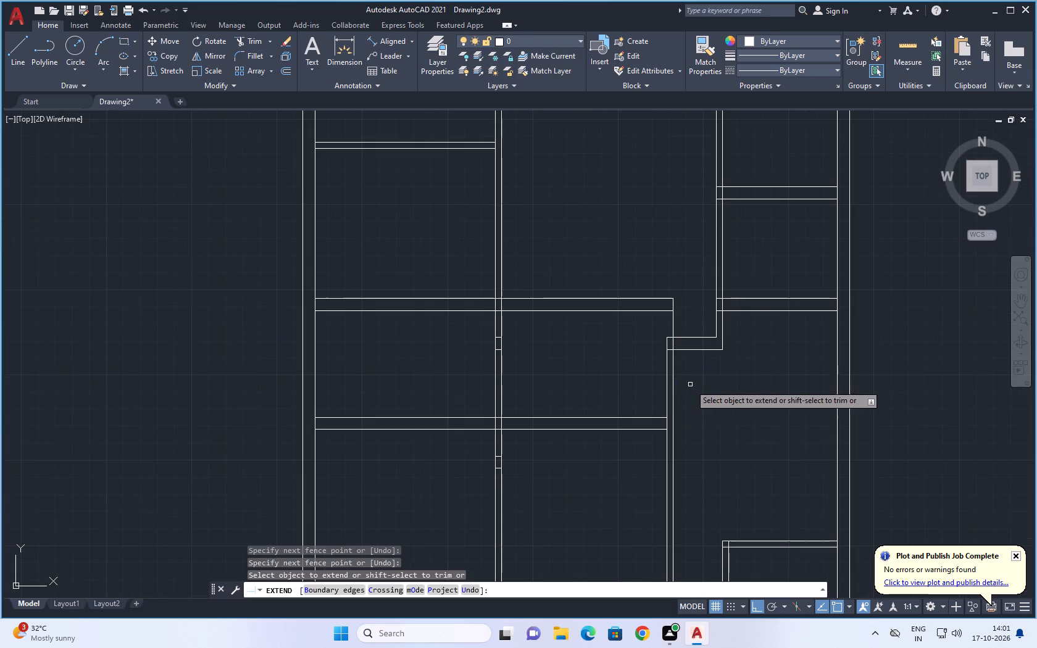
left_click_drag(645, 406, 651, 452)
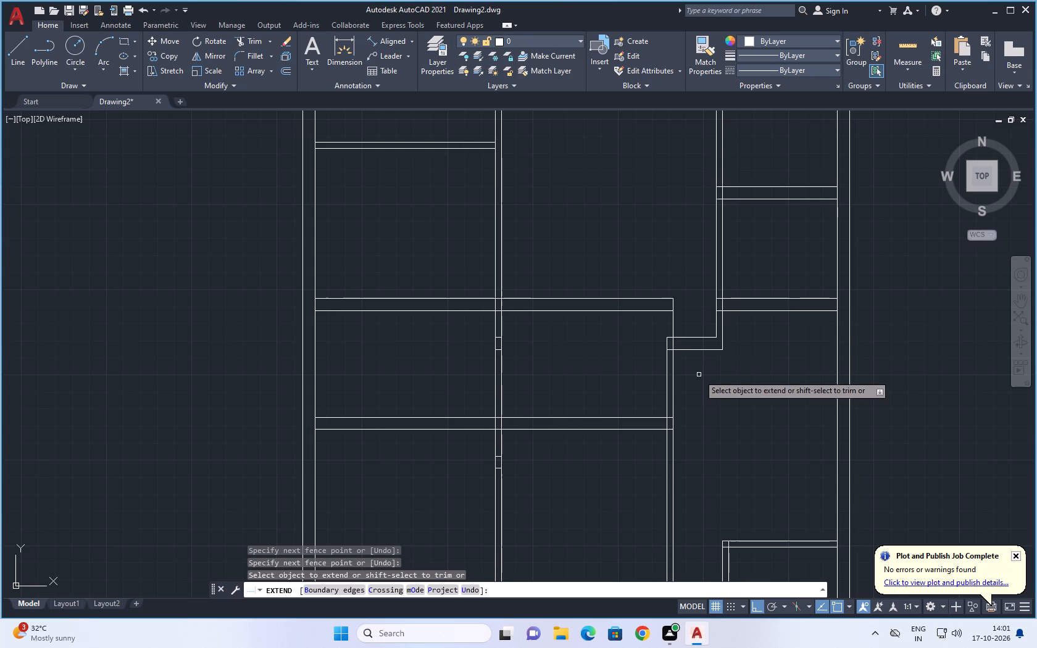
Extend the third partition's two lines farther east to join the eastern bay's partition, and end the Extend command.
left_click_drag(654, 283, 646, 331)
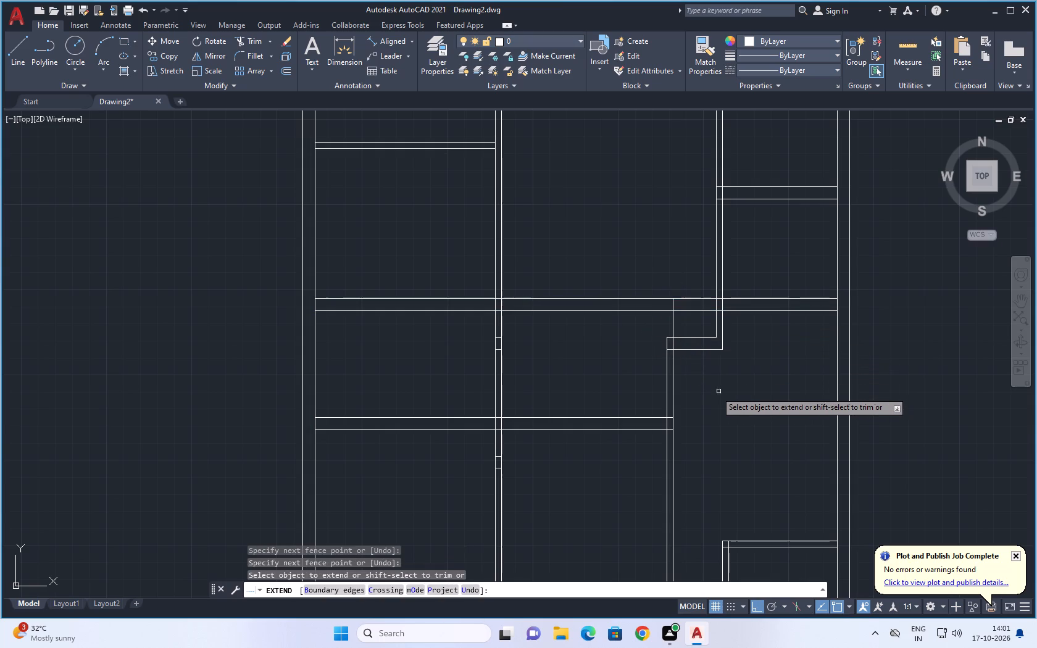
key("Escape")
key("Escape")
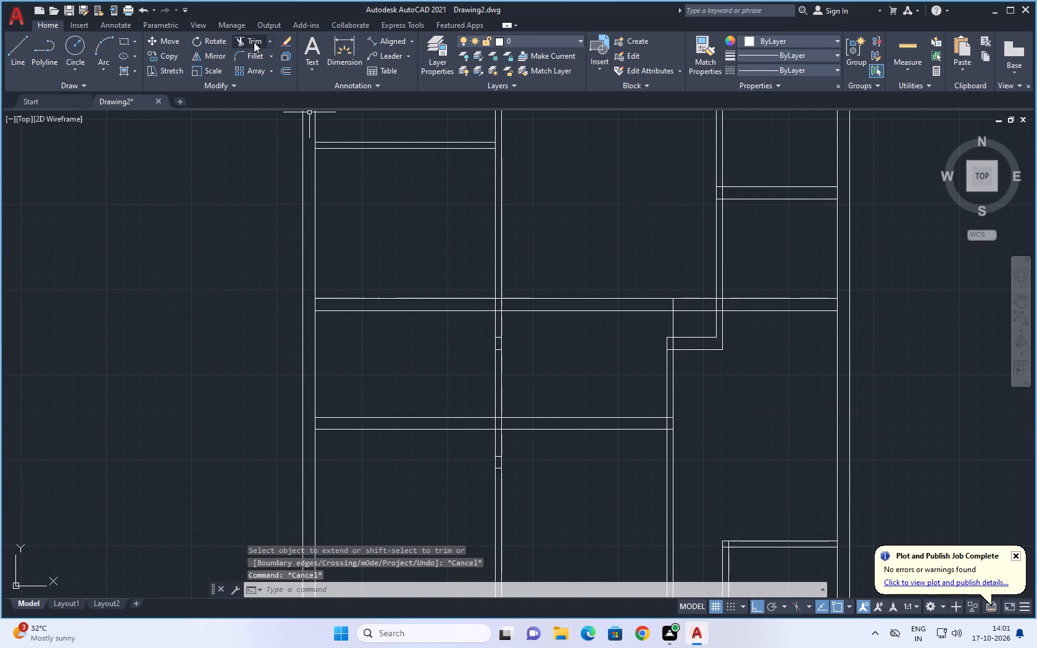
Trim the jog's stubs inside the middle bay's east wall and that wall's west line north of the fourth partition.
left_click(254, 42)
scroll(662, 346, "up", 1)
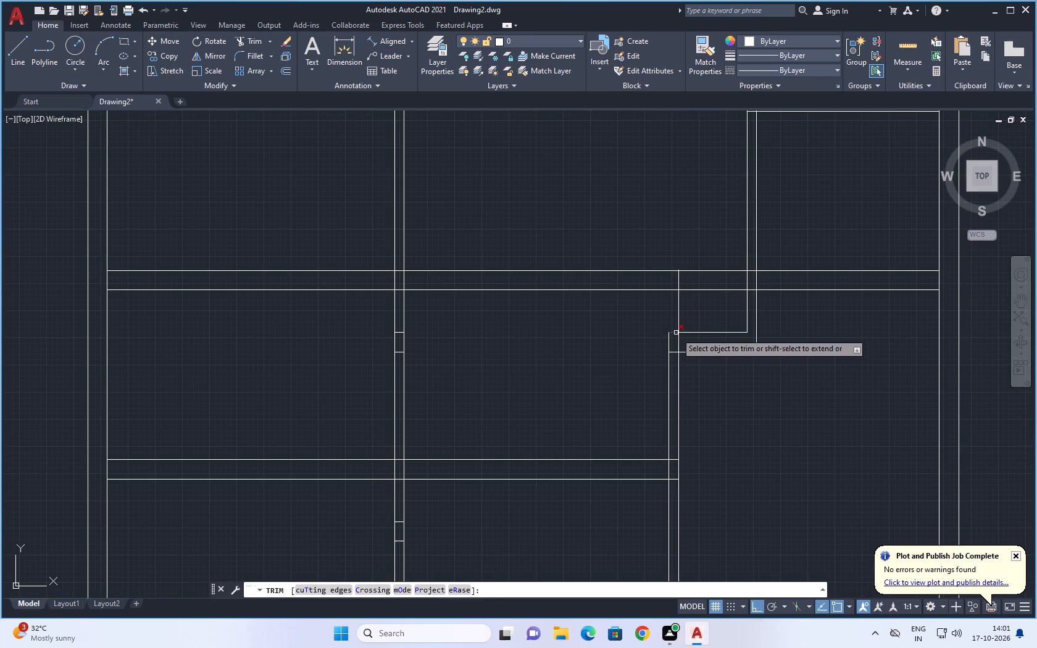
left_click(676, 333)
left_click(667, 337)
left_click(677, 353)
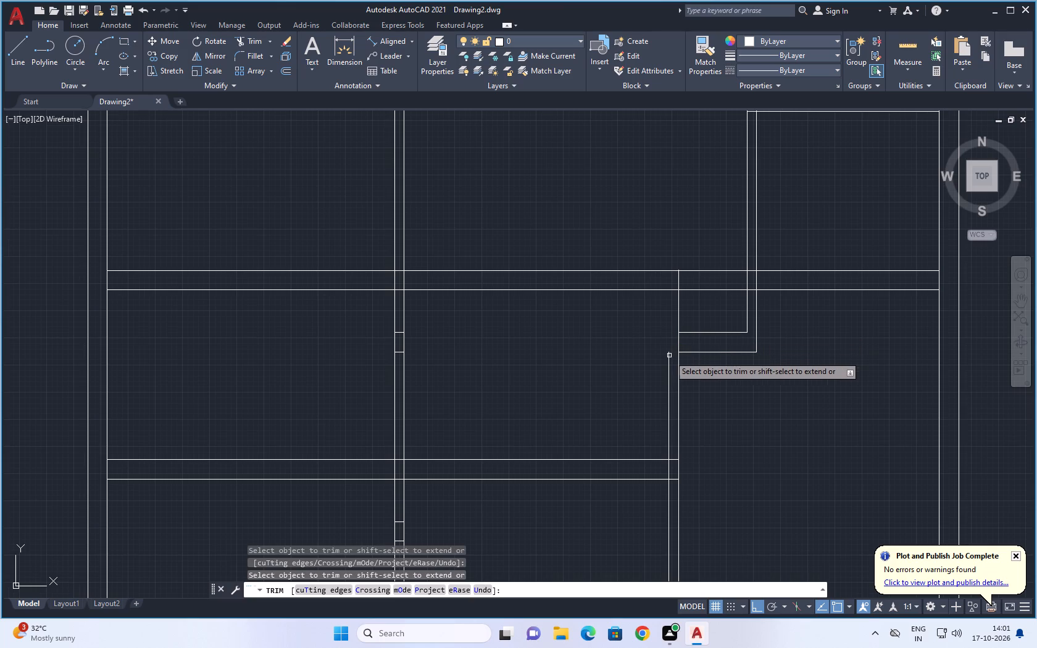
left_click(668, 356)
Trim away the jog's horizontal lines and its vertical wall lines south of the extended third partition.
scroll(668, 376, "down", 1)
scroll(680, 362, "up", 1)
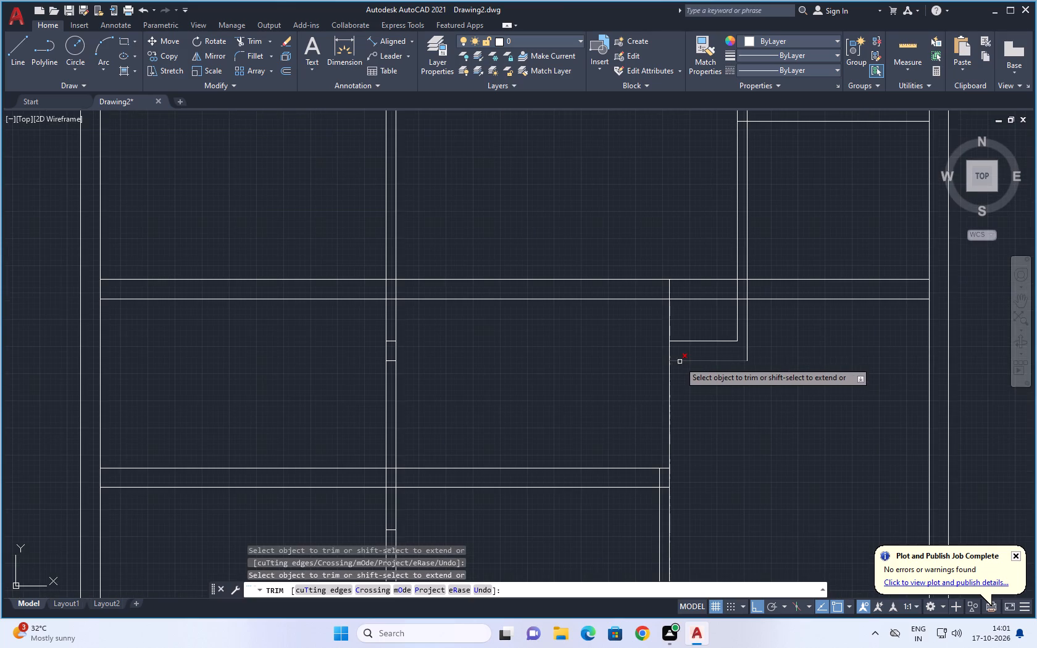
left_click_drag(704, 328, 718, 387)
left_click_drag(724, 331, 800, 320)
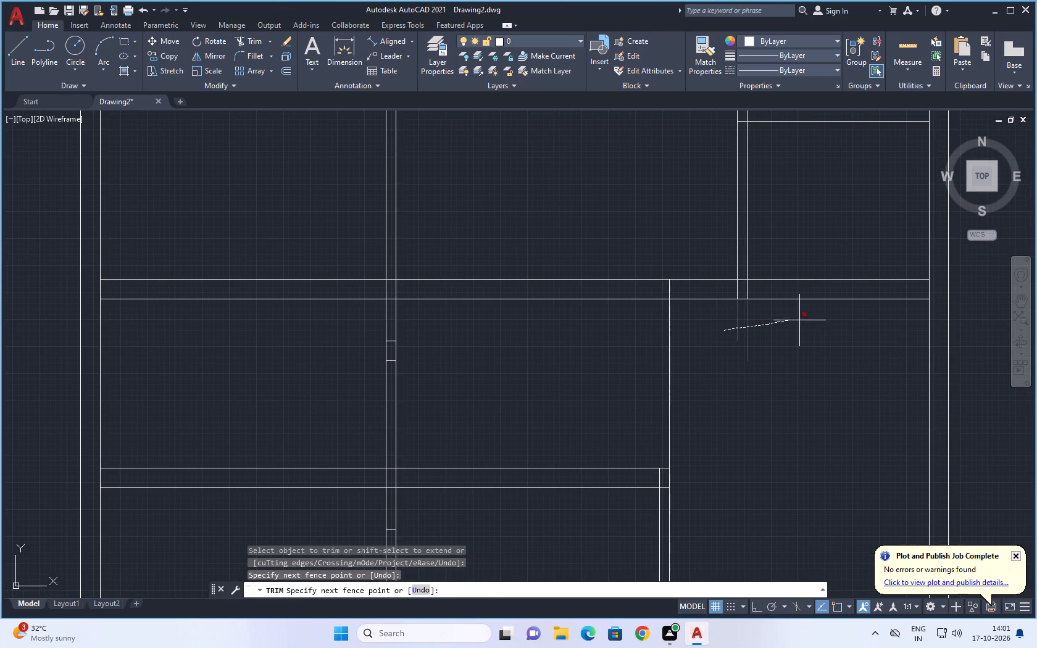
left_click_drag(800, 320, 802, 320)
Trim the east wall's west line between the fourth partition's two lines, and end the Trim command.
scroll(773, 335, "down", 2)
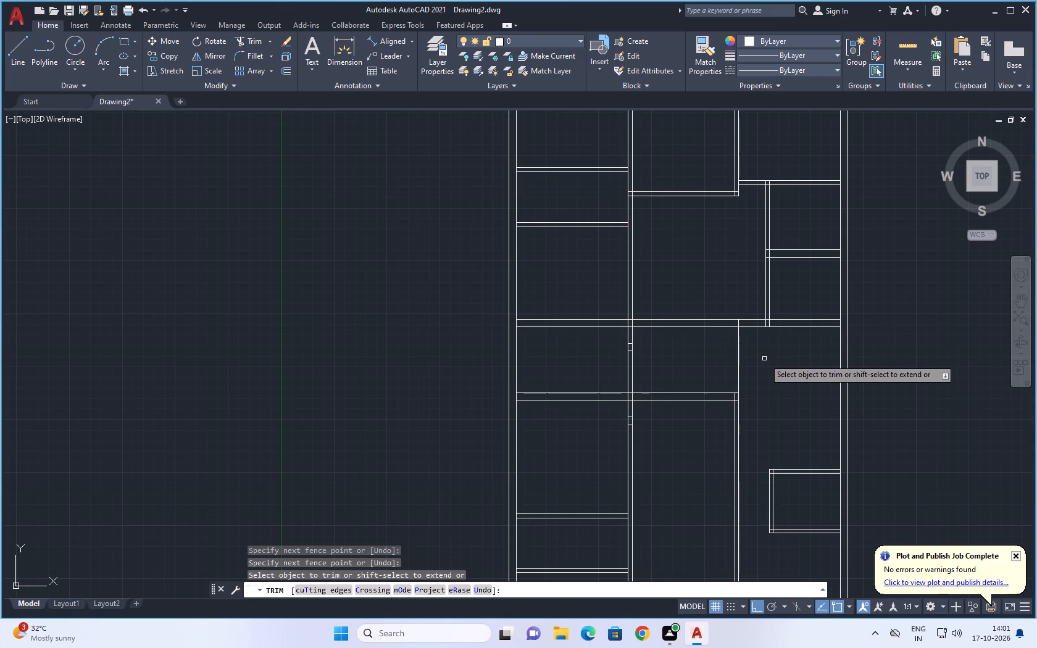
scroll(727, 405, "up", 3)
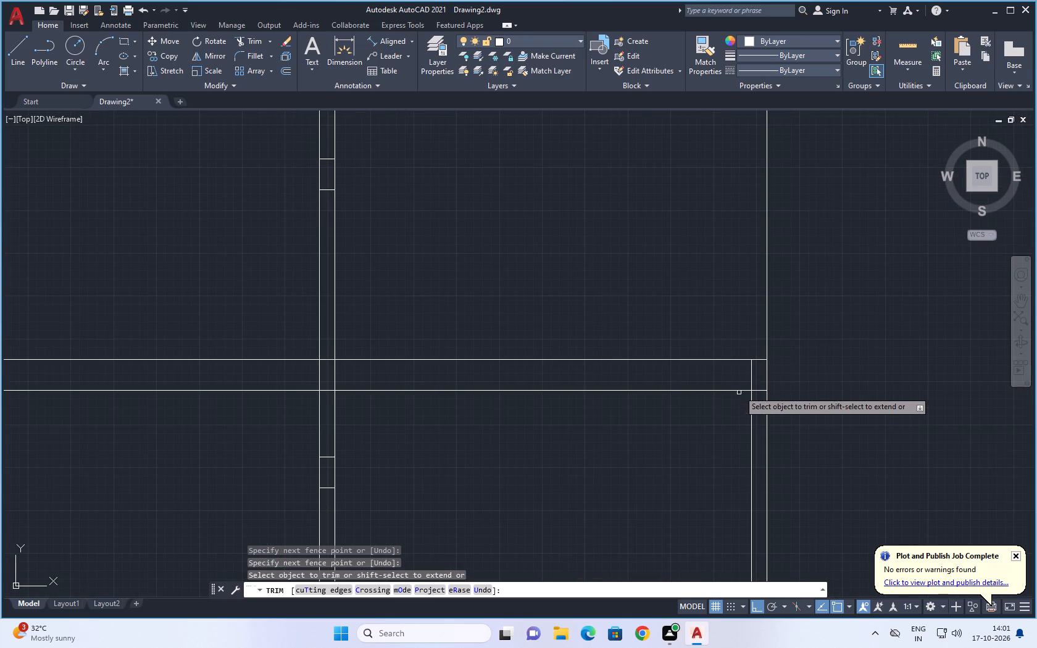
left_click(752, 374)
scroll(804, 367, "down", 2)
middle_click_drag(822, 346, 811, 359)
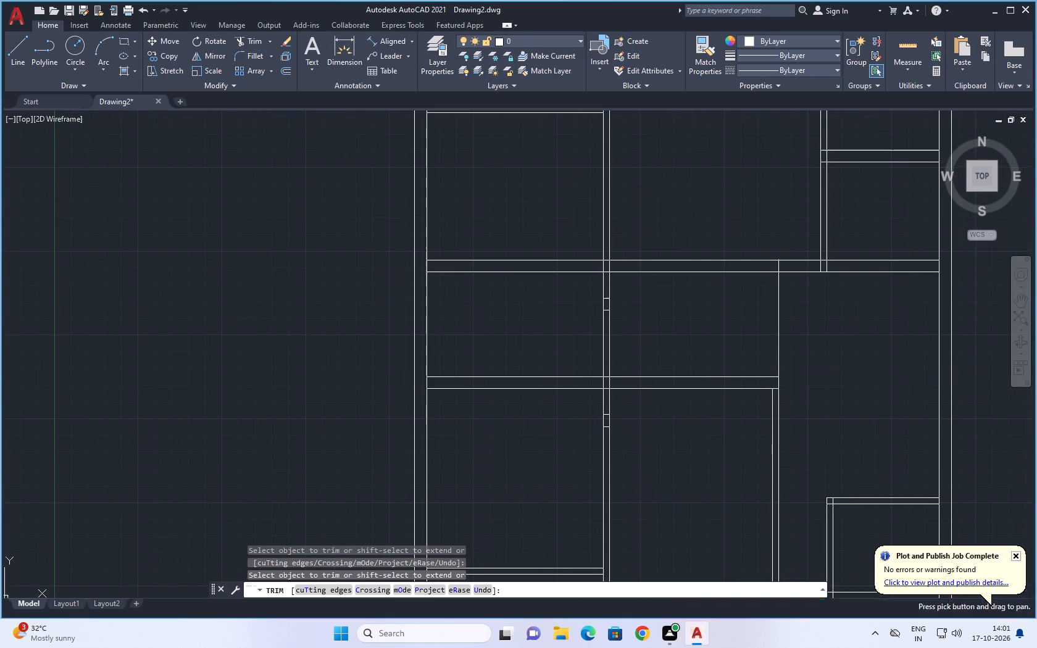
key("Escape")
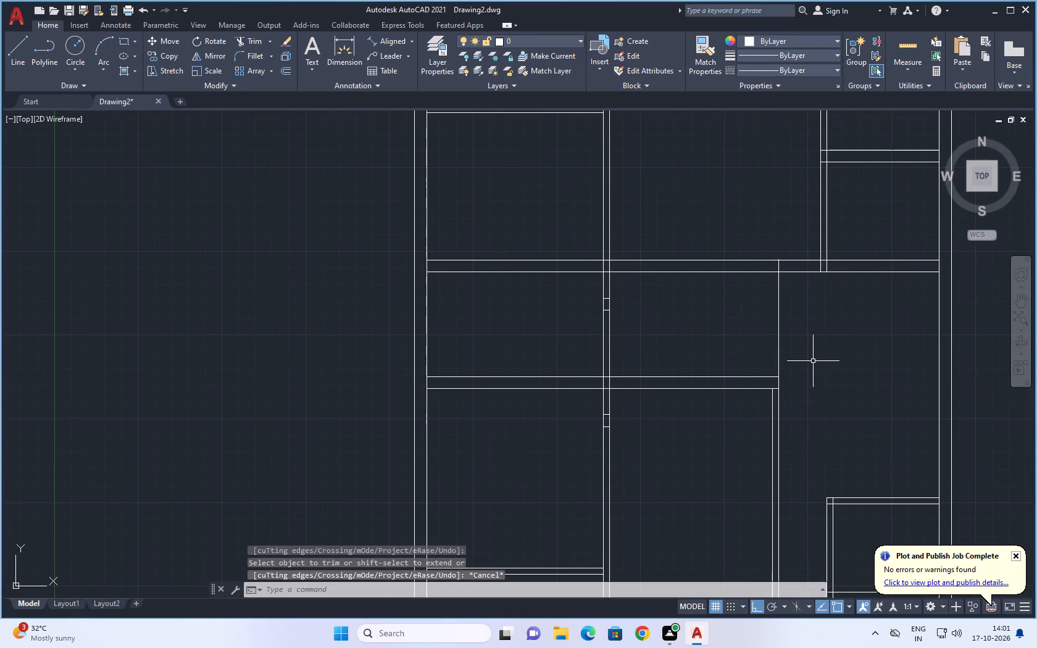
key("Escape")
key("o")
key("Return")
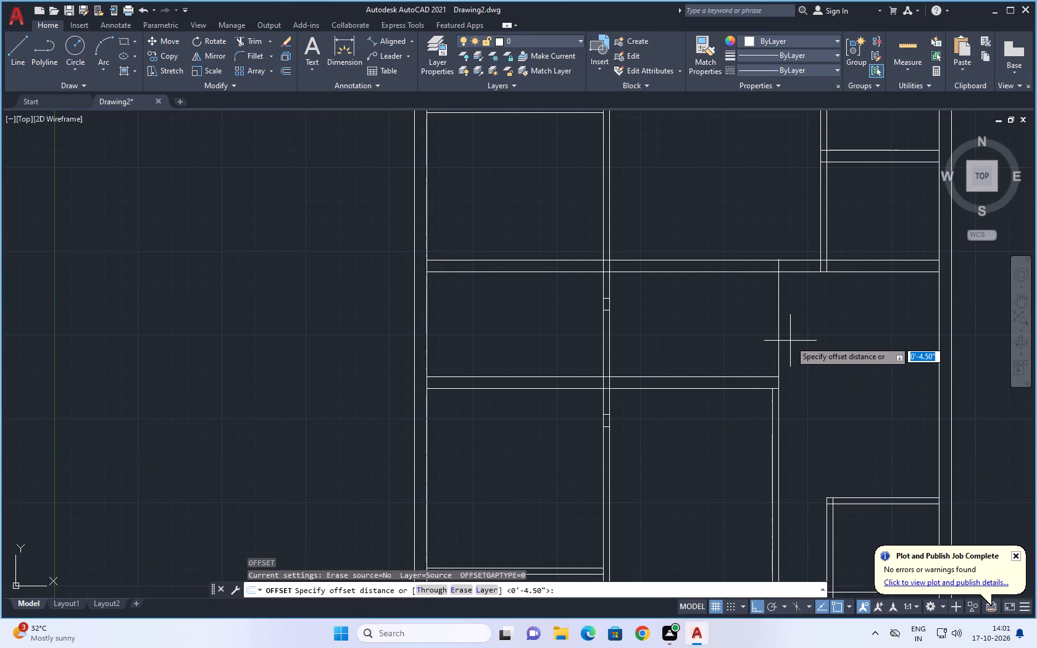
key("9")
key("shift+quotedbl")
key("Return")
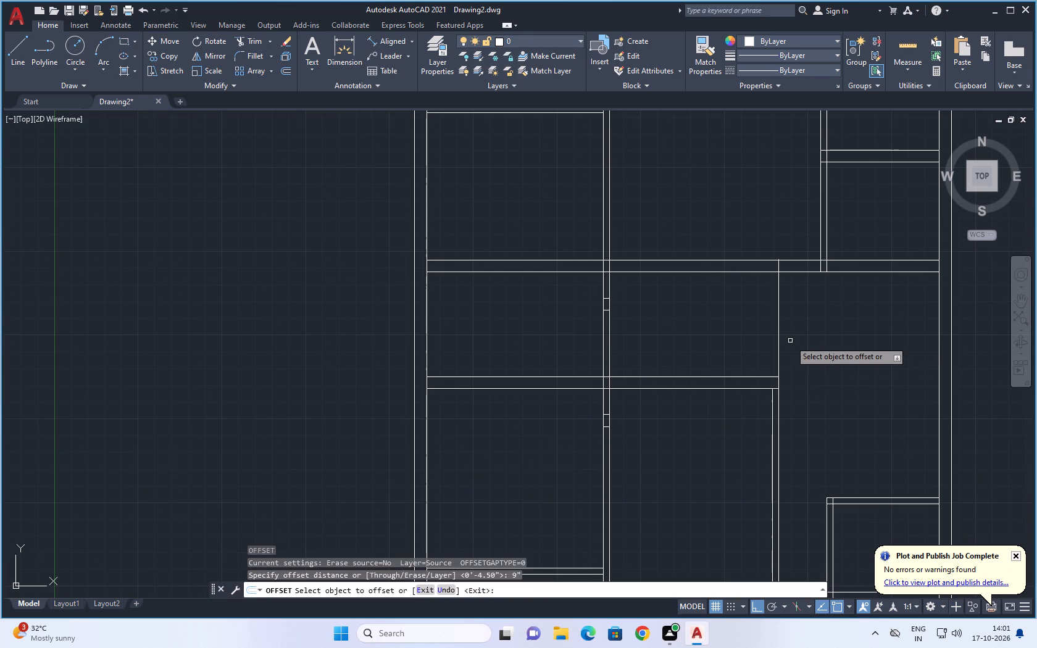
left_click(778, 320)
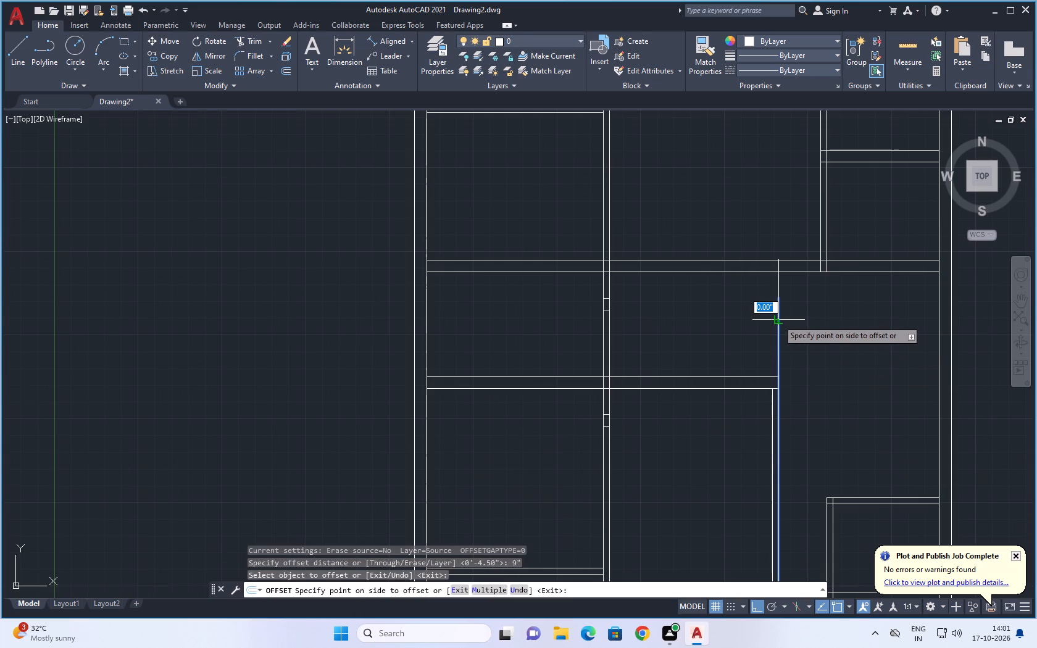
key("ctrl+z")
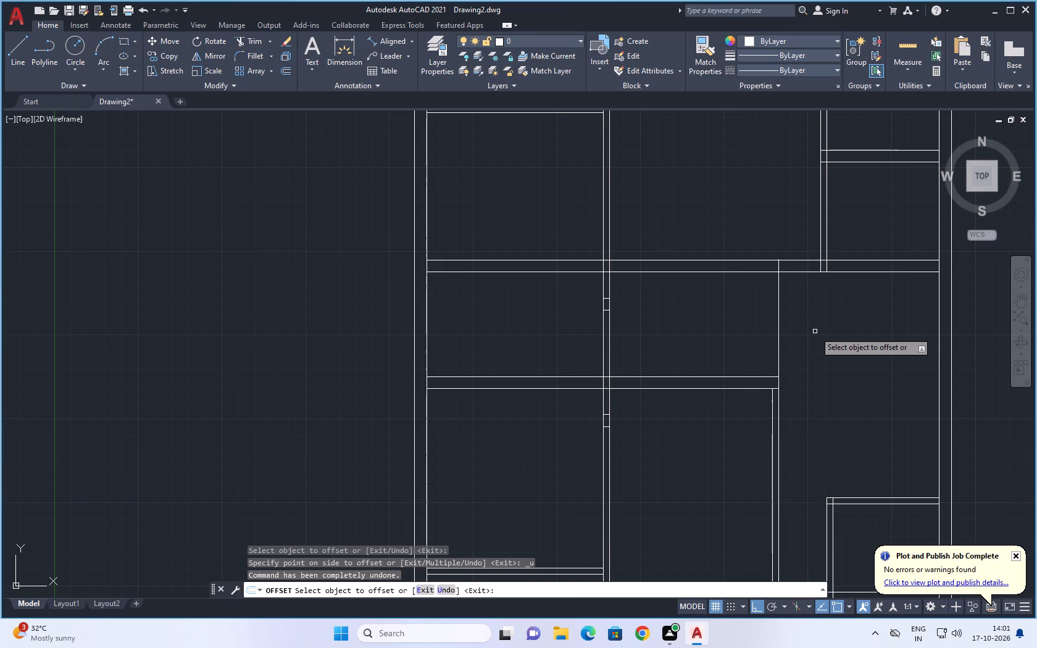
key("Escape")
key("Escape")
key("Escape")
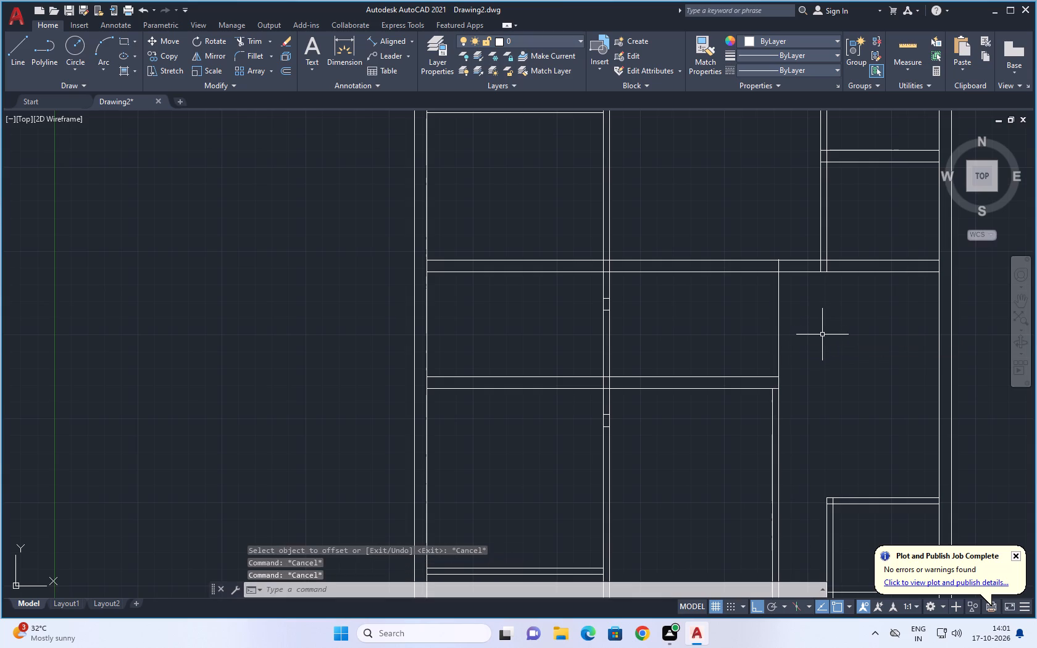
Break the middle bay's east wall line at the fourth partition's south line with the Break at Point command.
type("BR")
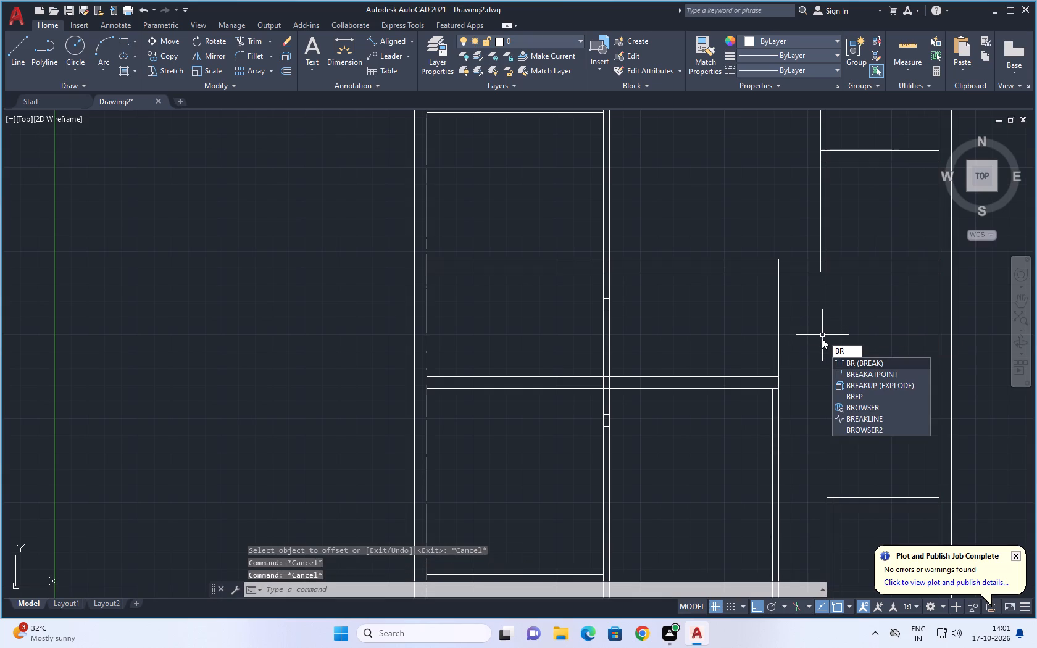
key("e")
left_click(854, 363)
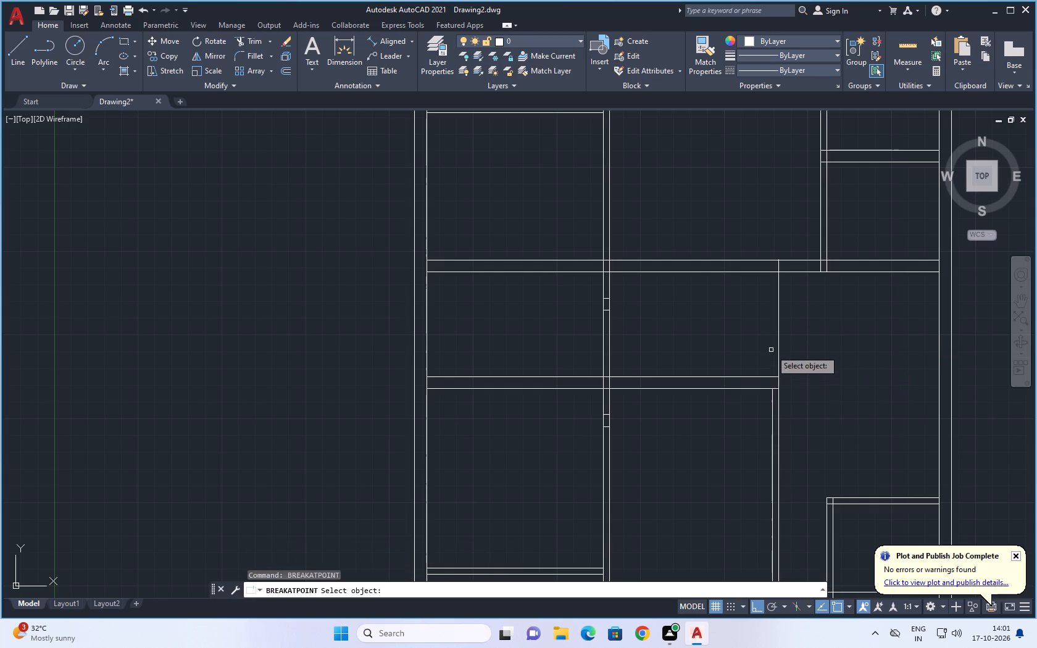
left_click(778, 343)
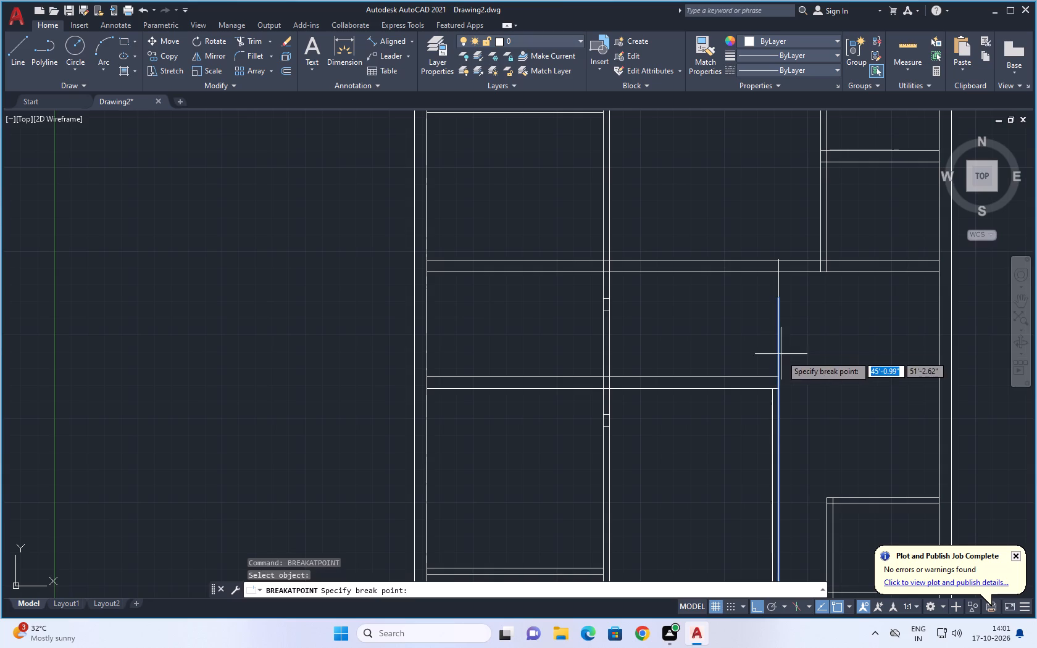
left_click(781, 386)
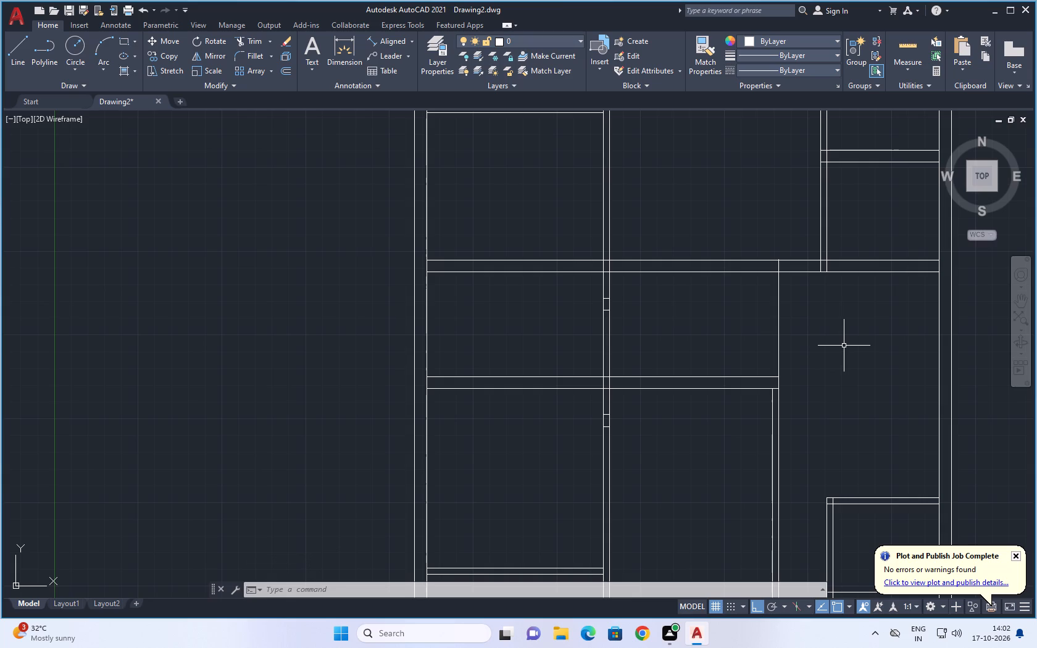
Offset the east wall's long line segment between the third and fourth partitions 9" to the west.
scroll(850, 330, "down", 2)
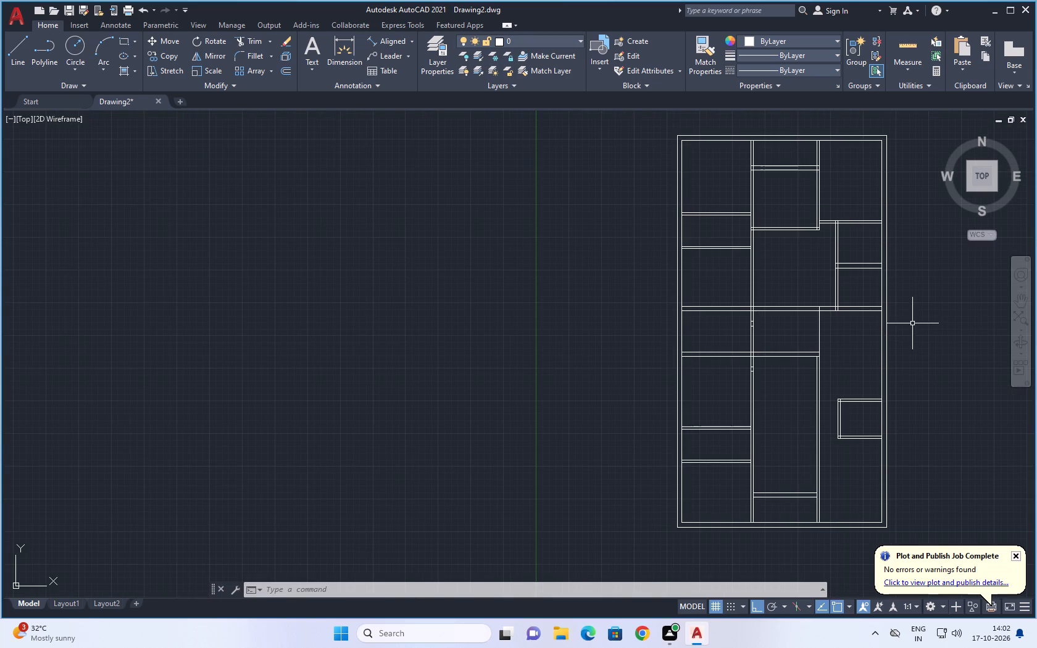
middle_click_drag(911, 321, 881, 310)
middle_click_drag(914, 291, 819, 304)
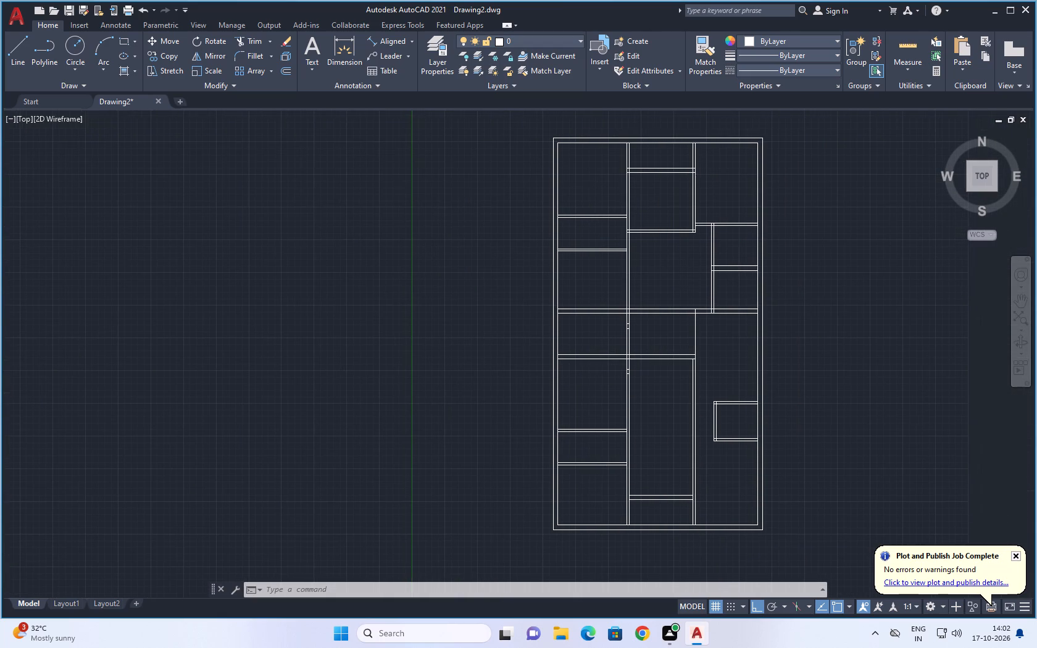
key("Escape")
key("Escape")
key("o")
key("Return")
scroll(803, 328, "up", 1)
type("9\"")
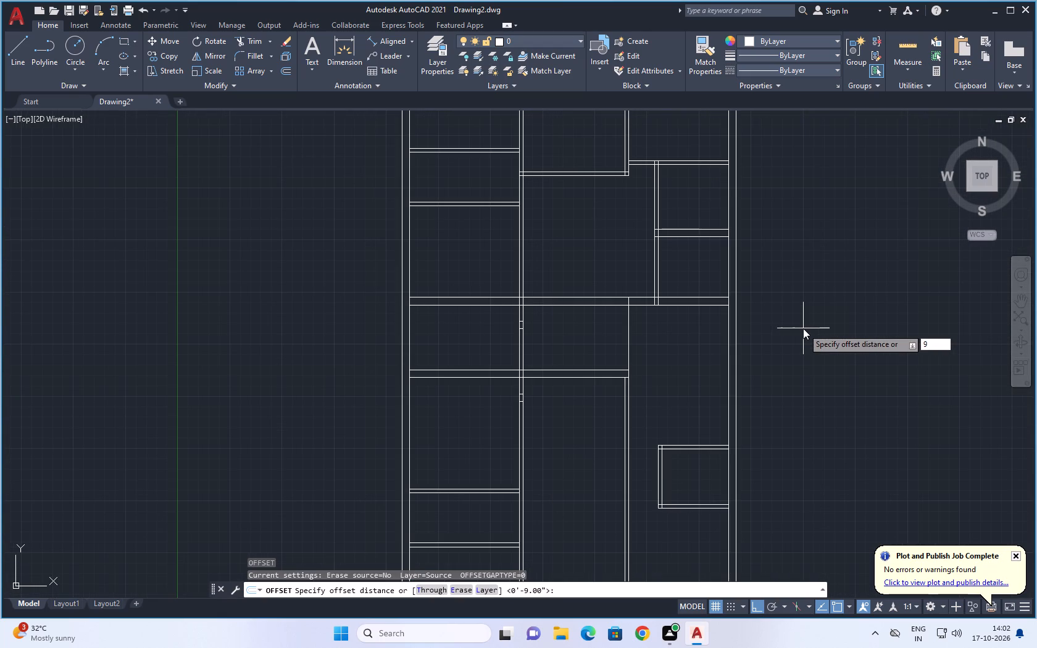
key("Return")
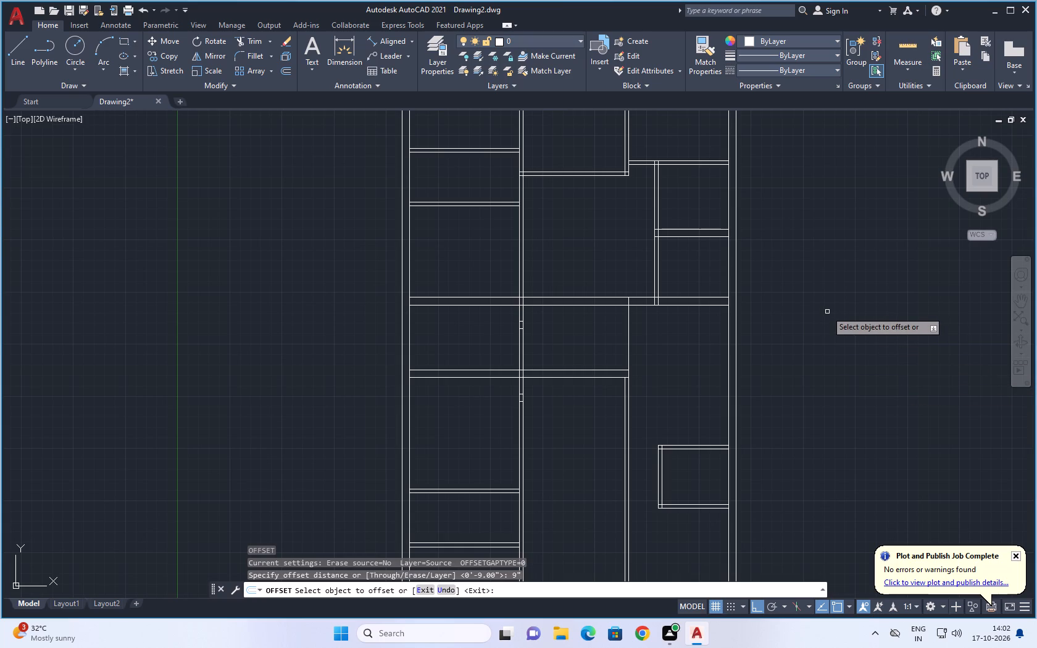
middle_click_drag(825, 309, 835, 340)
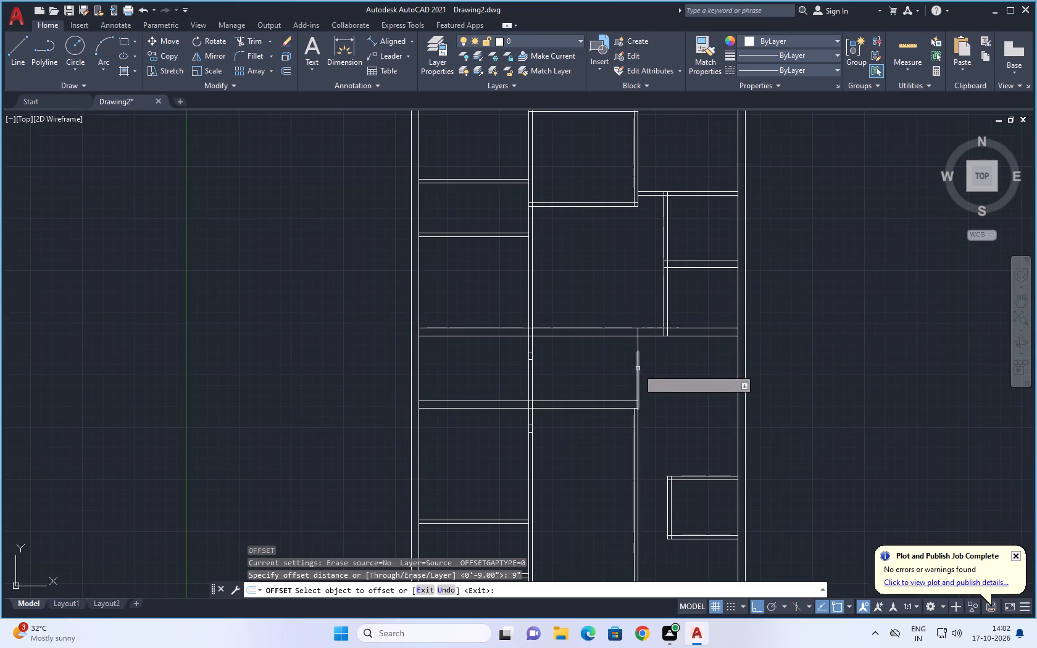
scroll(638, 368, "up", 2)
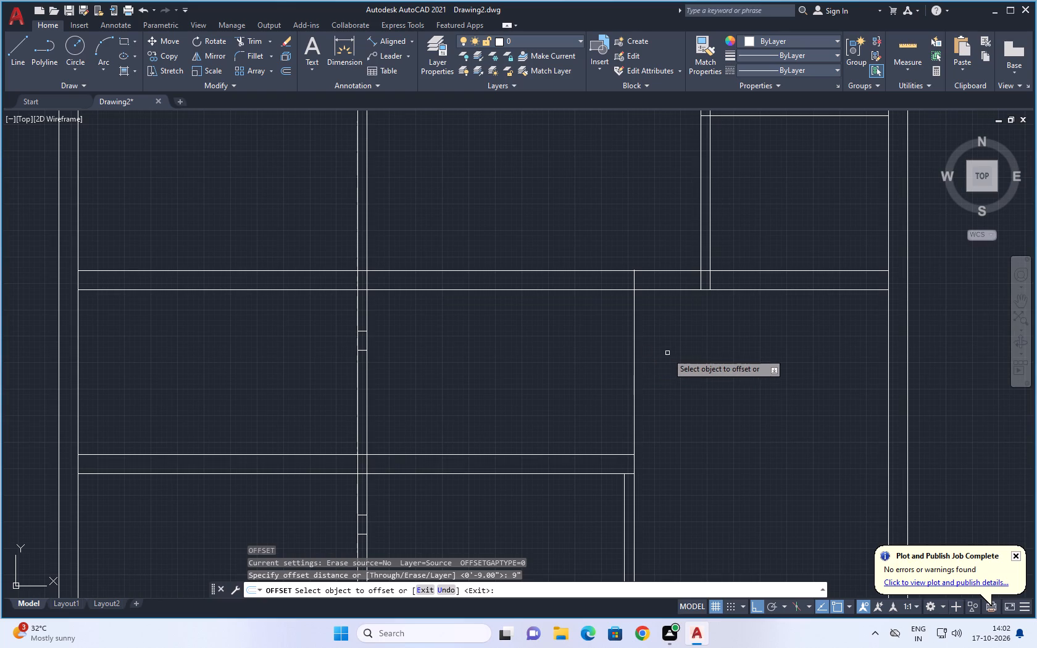
scroll(668, 354, "down", 1)
middle_click_drag(666, 351, 651, 324)
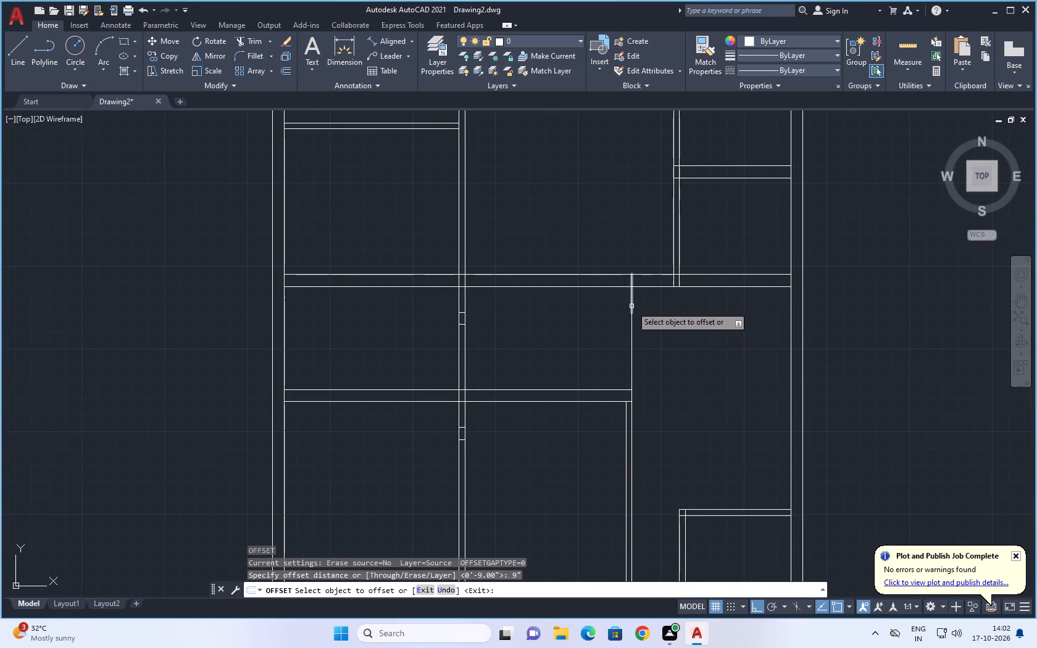
left_click(633, 355)
left_click(604, 362)
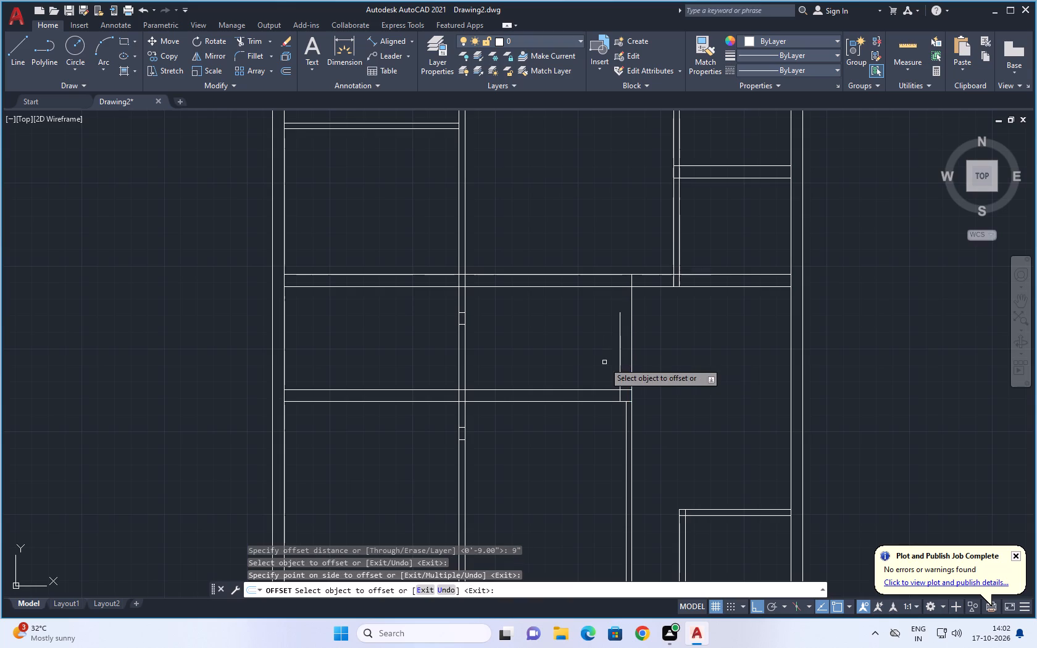
Offset the short east wall segment crossing the third partition 9" to the west, and end the Offset command.
left_click(630, 302)
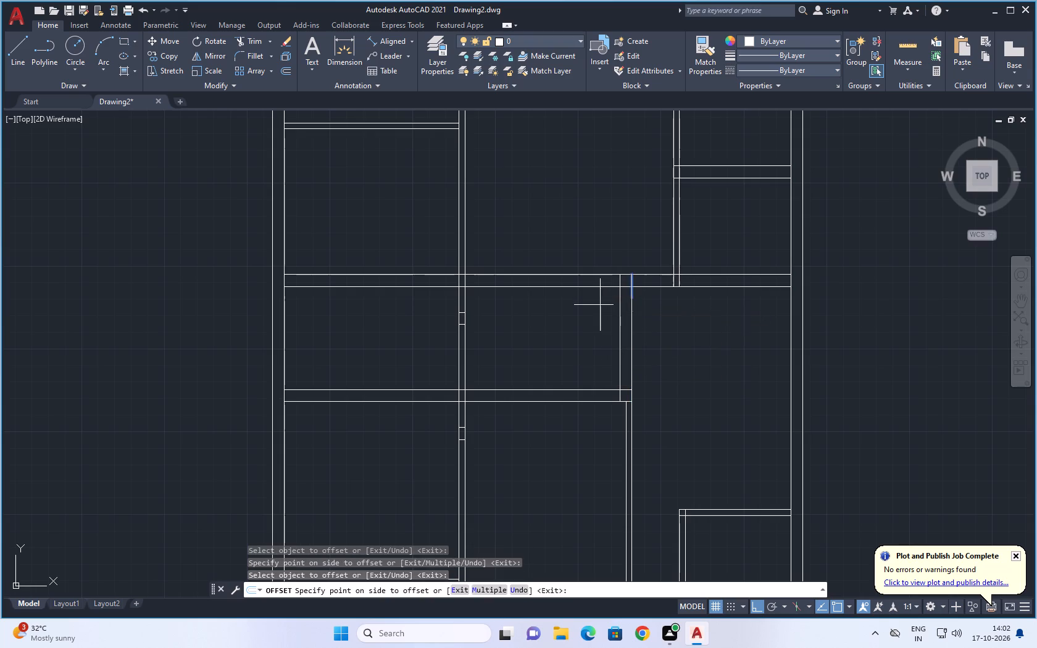
left_click(600, 305)
scroll(641, 338, "down", 1)
middle_click_drag(660, 338, 657, 319)
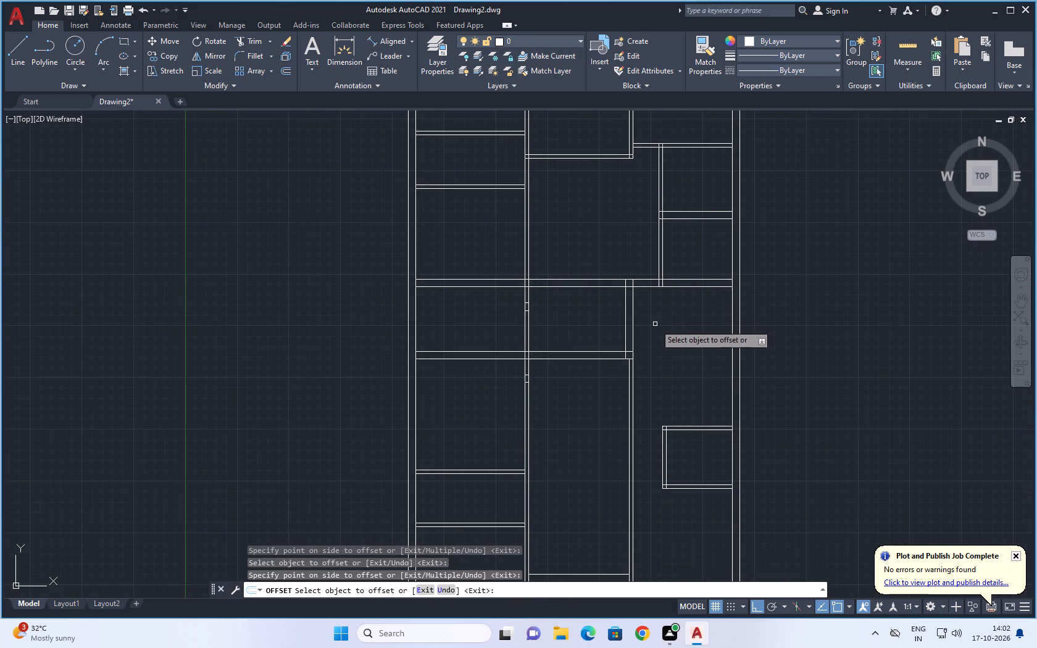
key("Escape")
key("Escape")
Select the line segments of the middle bay's east wall between the third and fourth partitions.
left_click(656, 314)
left_click(589, 333)
left_click(643, 297)
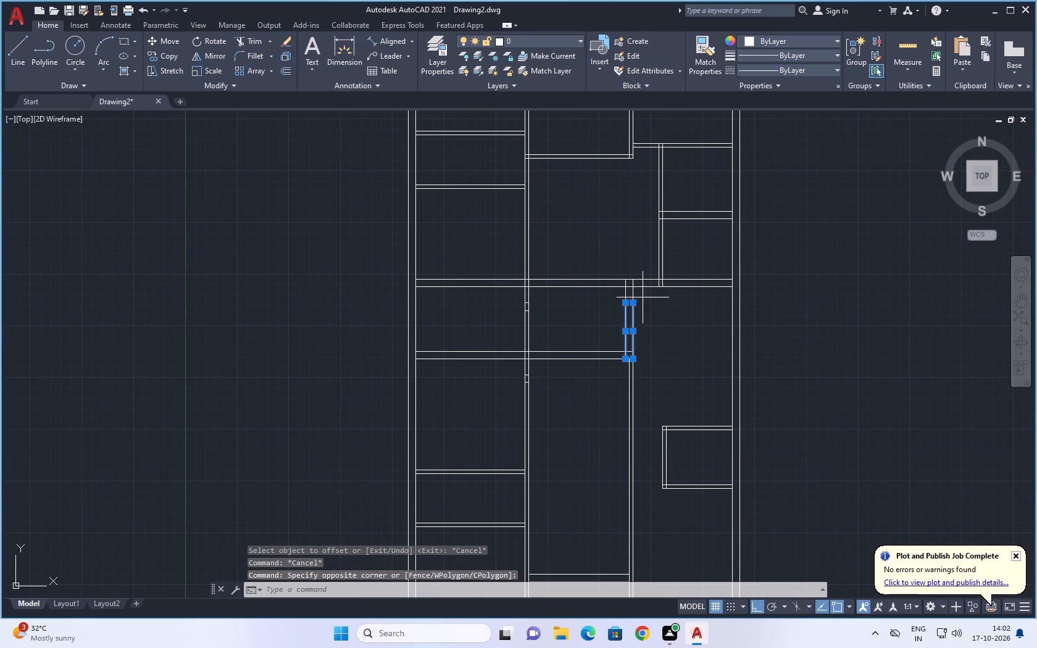
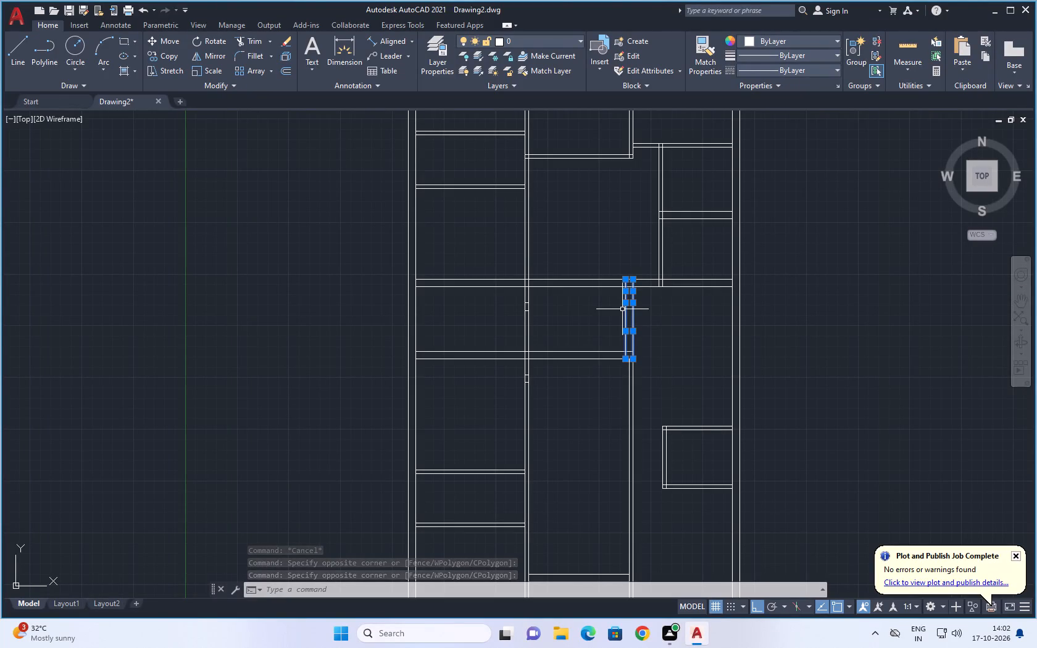
Join the selected east wall segments of the middle bay between the third and fourth partitions.
key("j")
key("Return")
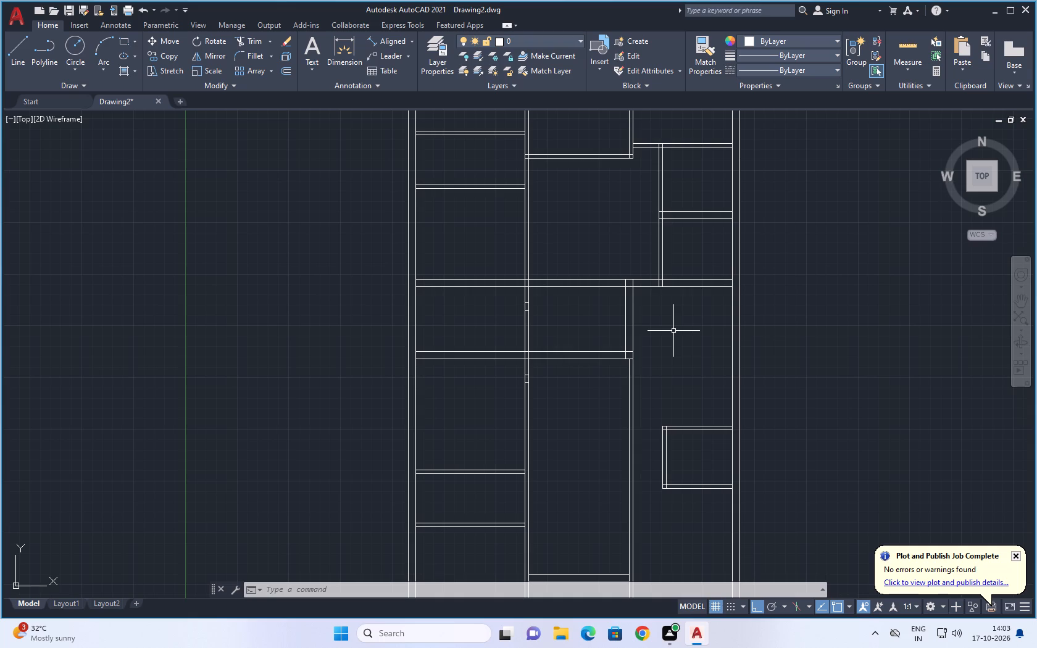
Examine the middle bay's east wall and its meeting points with the third and fourth partitions.
middle_click_drag(673, 331, 689, 312)
scroll(669, 301, "up", 1)
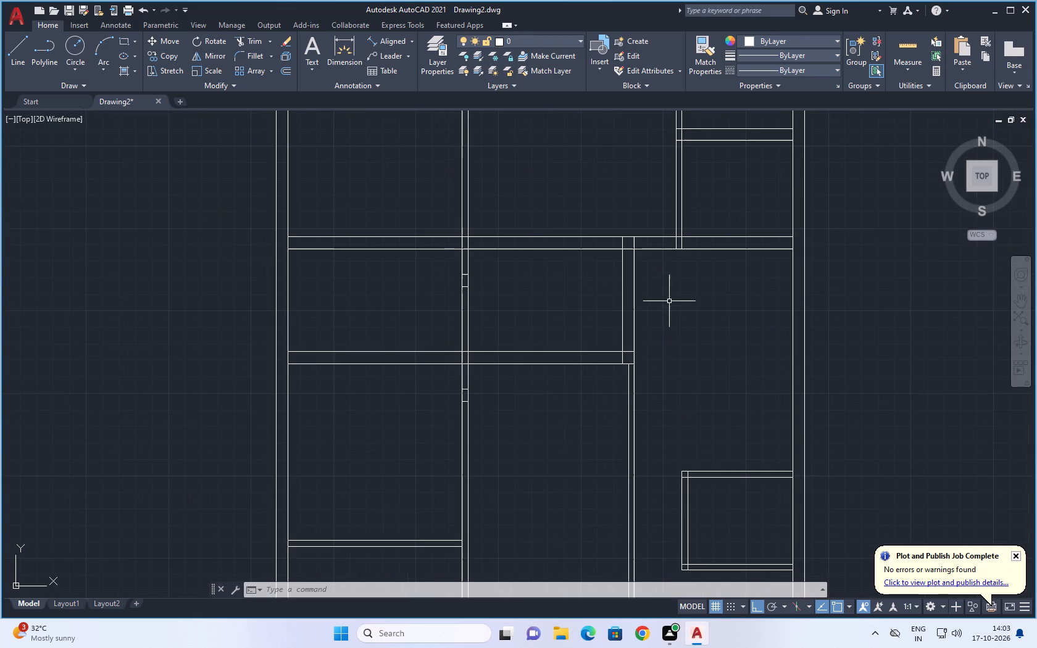
scroll(691, 310, "down", 1)
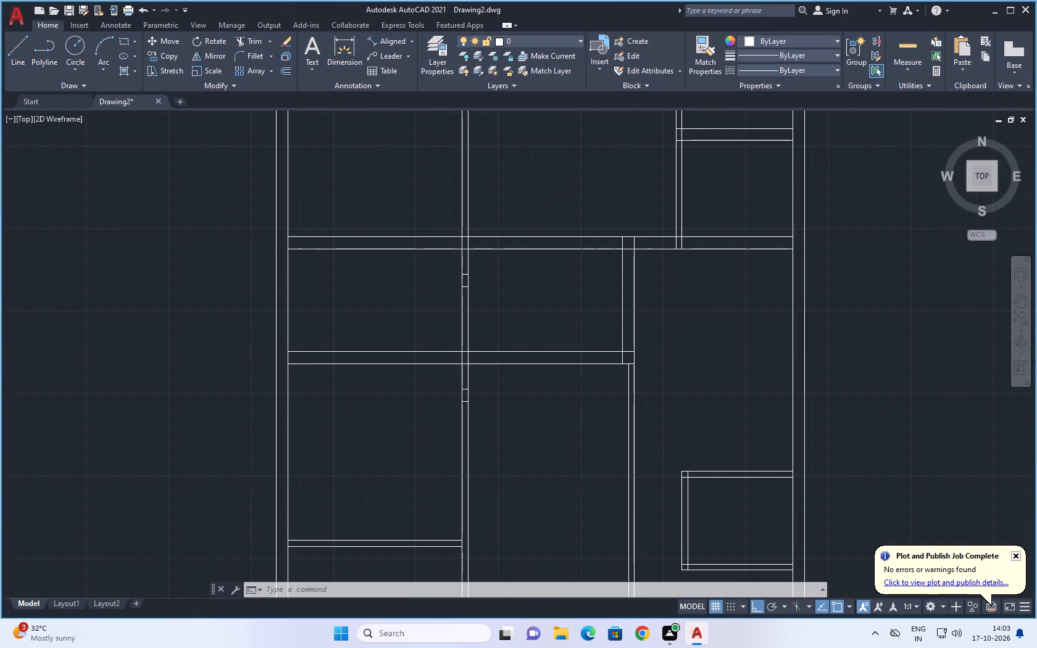
scroll(696, 316, "down", 1)
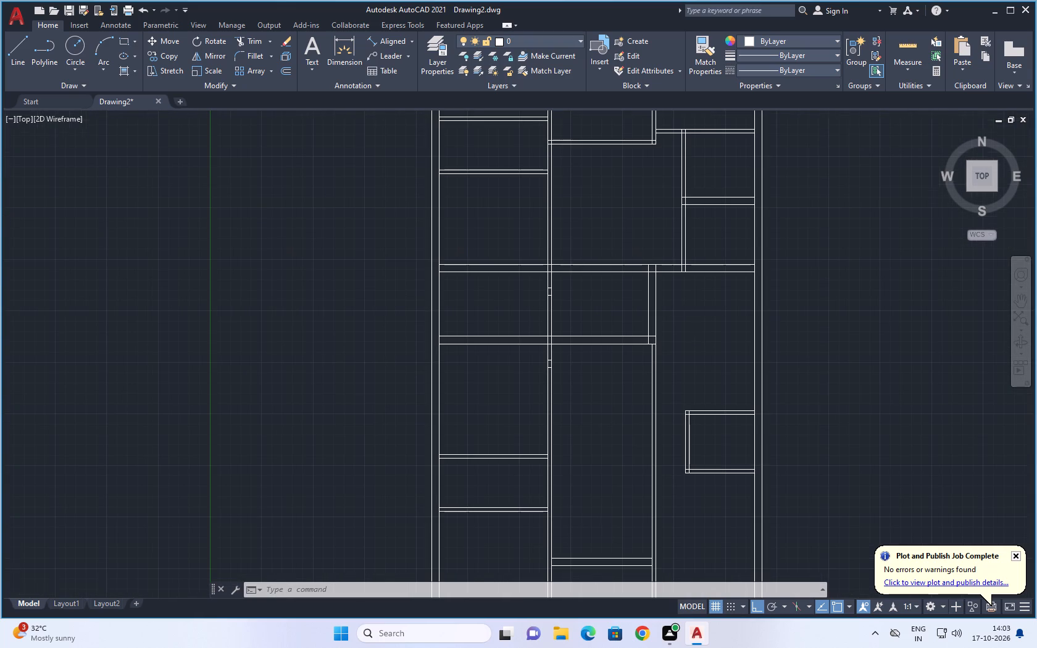
middle_click_drag(698, 318, 703, 333)
scroll(681, 336, "up", 1)
middle_click_drag(694, 322, 715, 314)
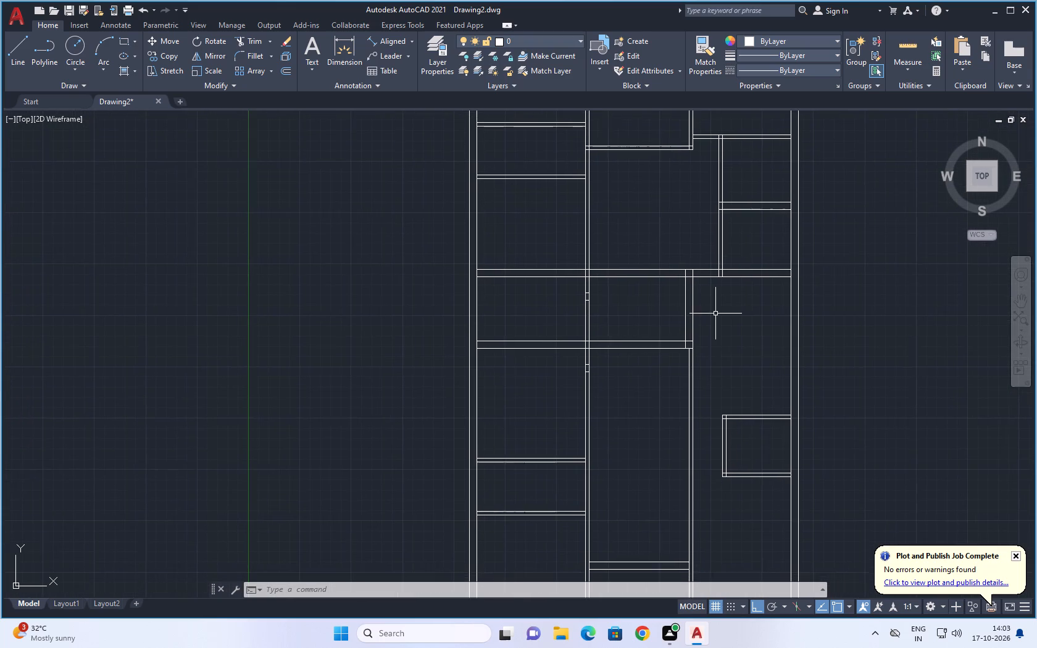
scroll(715, 314, "up", 1)
middle_click_drag(718, 309, 746, 315)
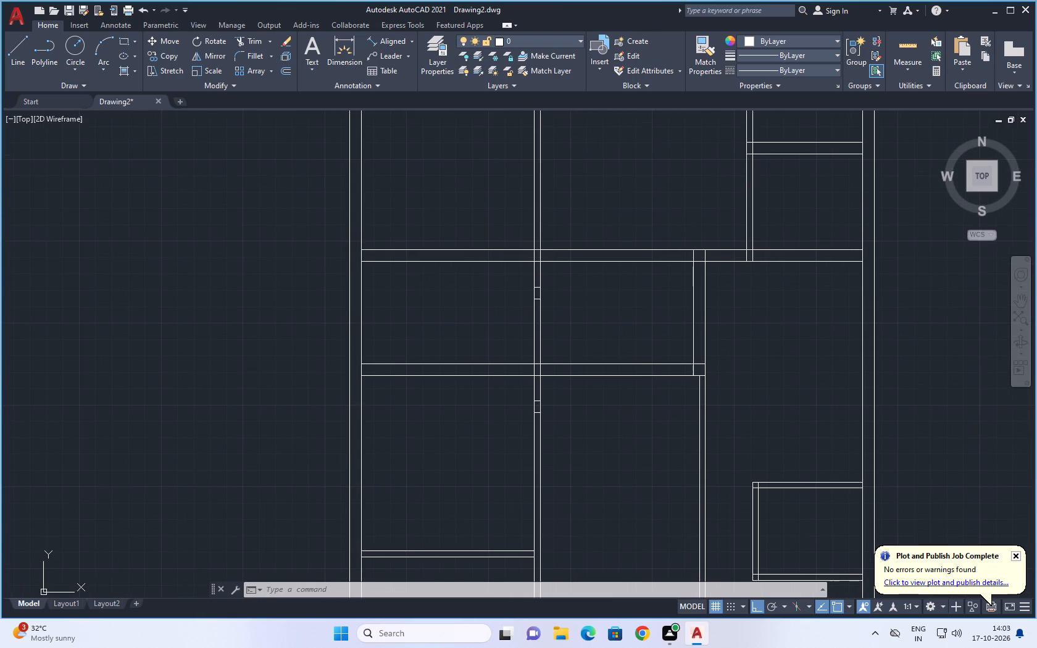
scroll(746, 315, "up", 1)
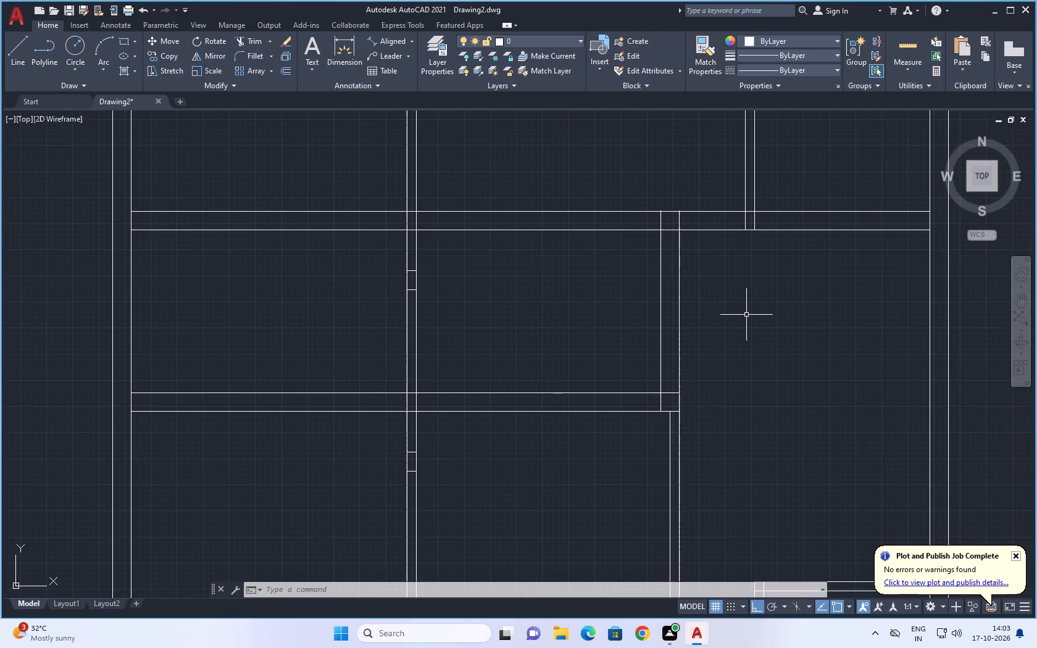
middle_click_drag(746, 315, 786, 320)
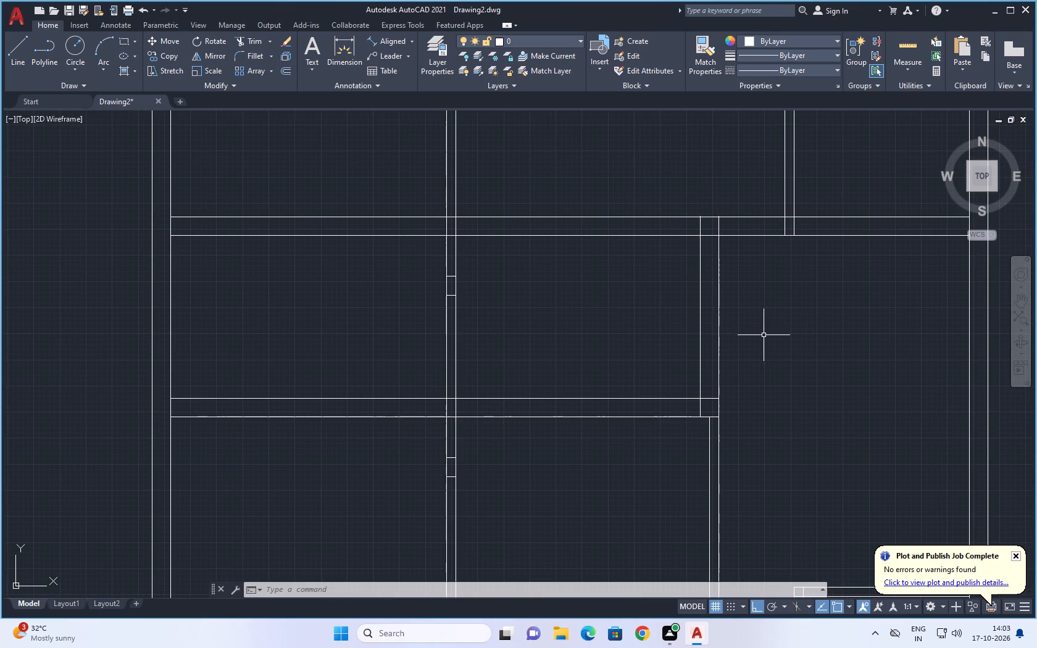
scroll(764, 335, "down", 1)
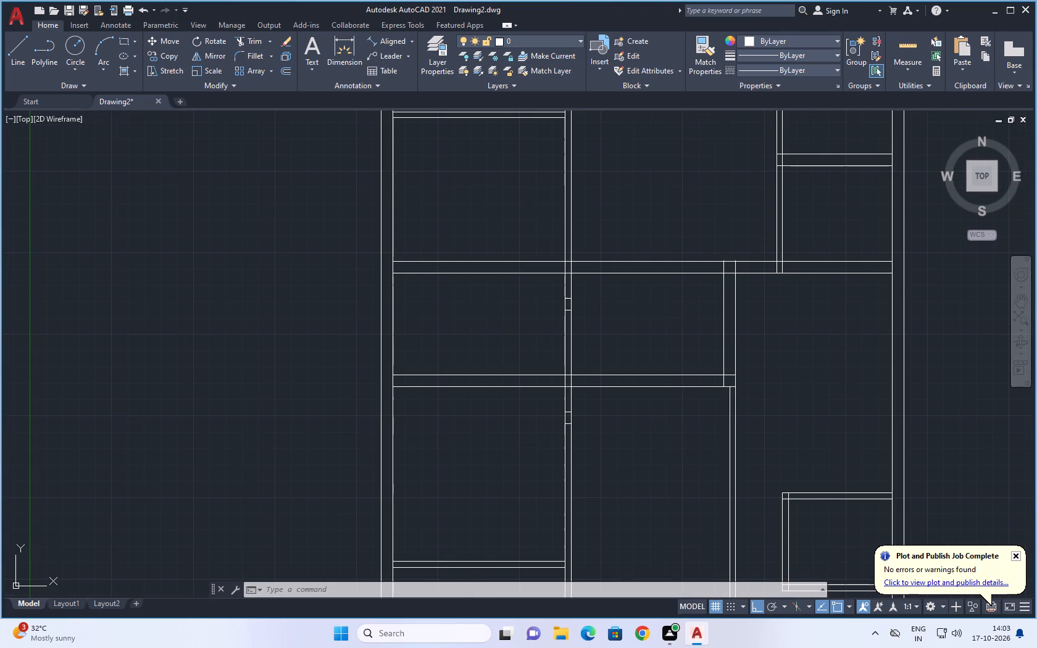
Offset the west line of the middle bay's thickened east wall 5'3" to the west.
key("Escape")
key("o")
key("Return")
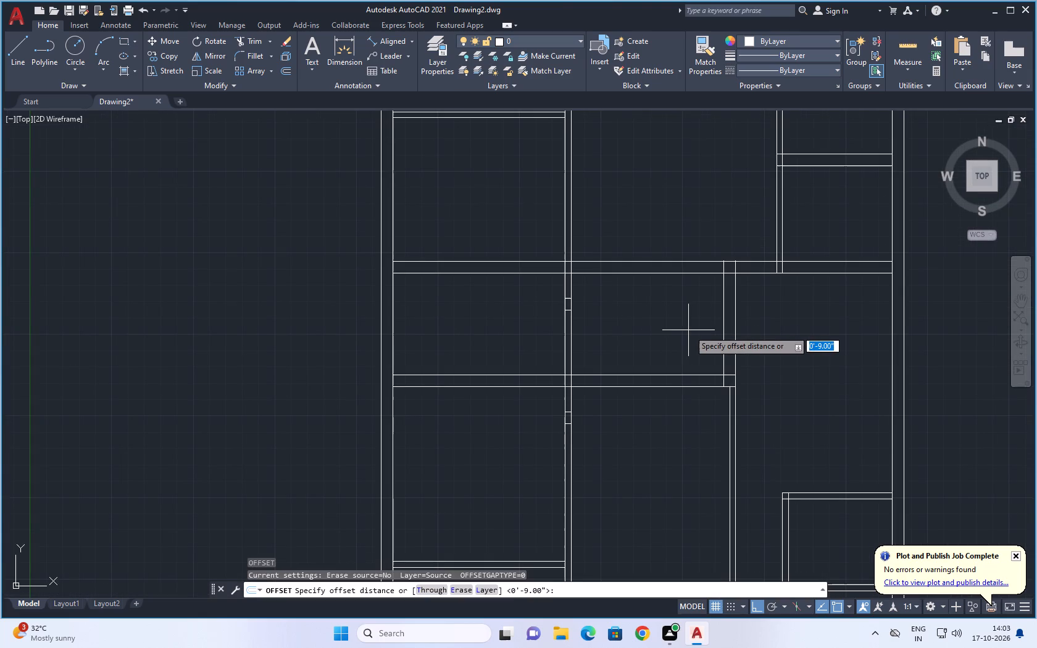
type("5'3")
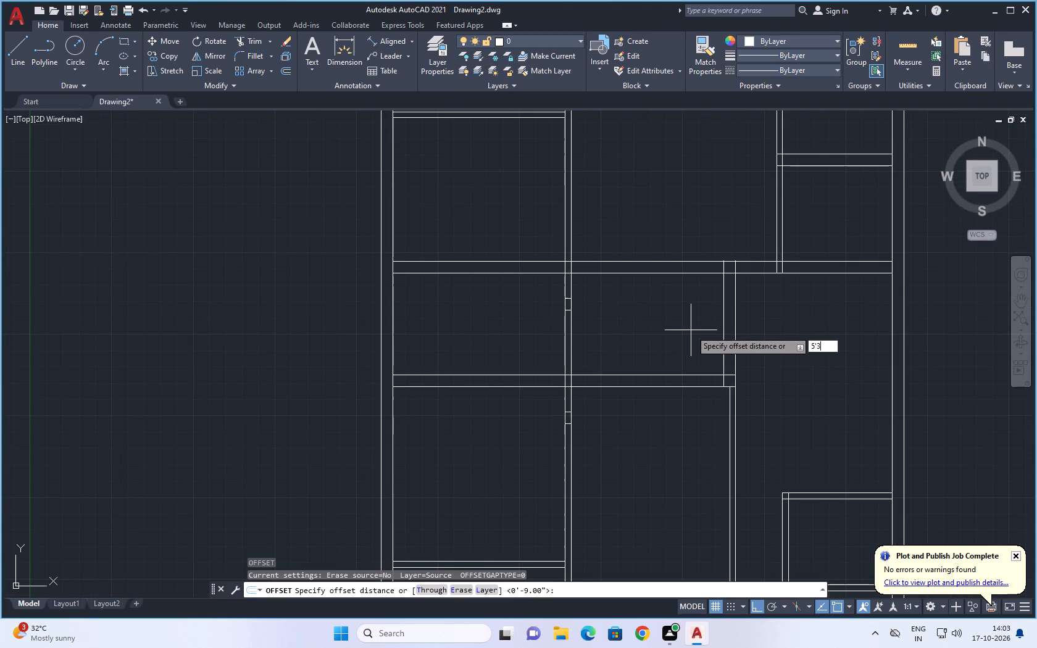
key("shift+quotedbl")
key("Return")
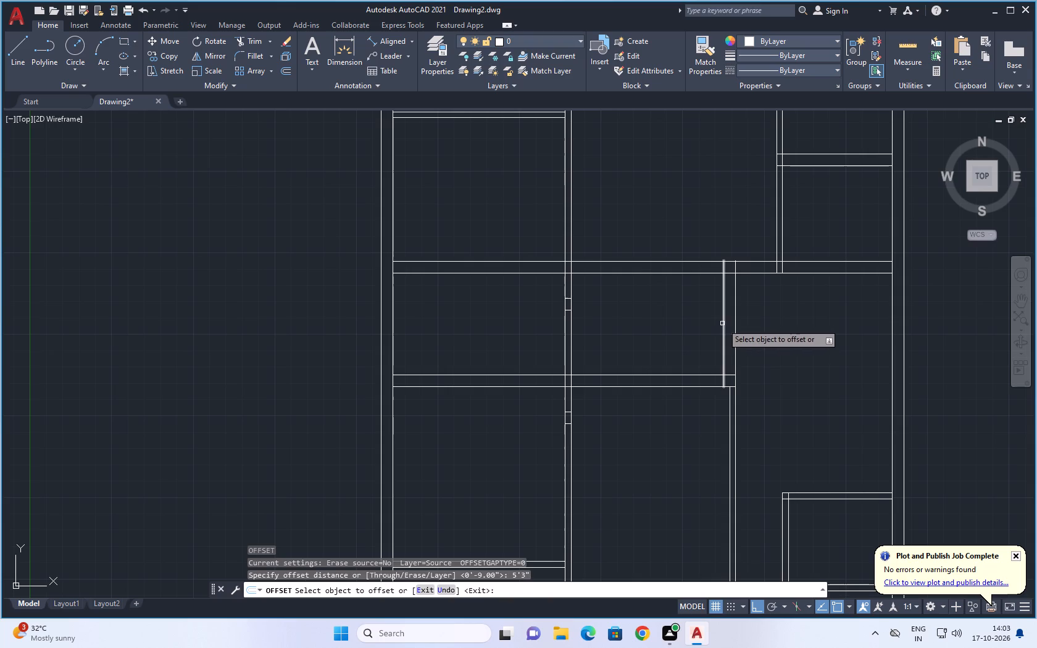
left_click(723, 323)
left_click(662, 334)
Offset the new vertical line between the third and fourth partitions 9" to the west to form a wall.
left_click(642, 327)
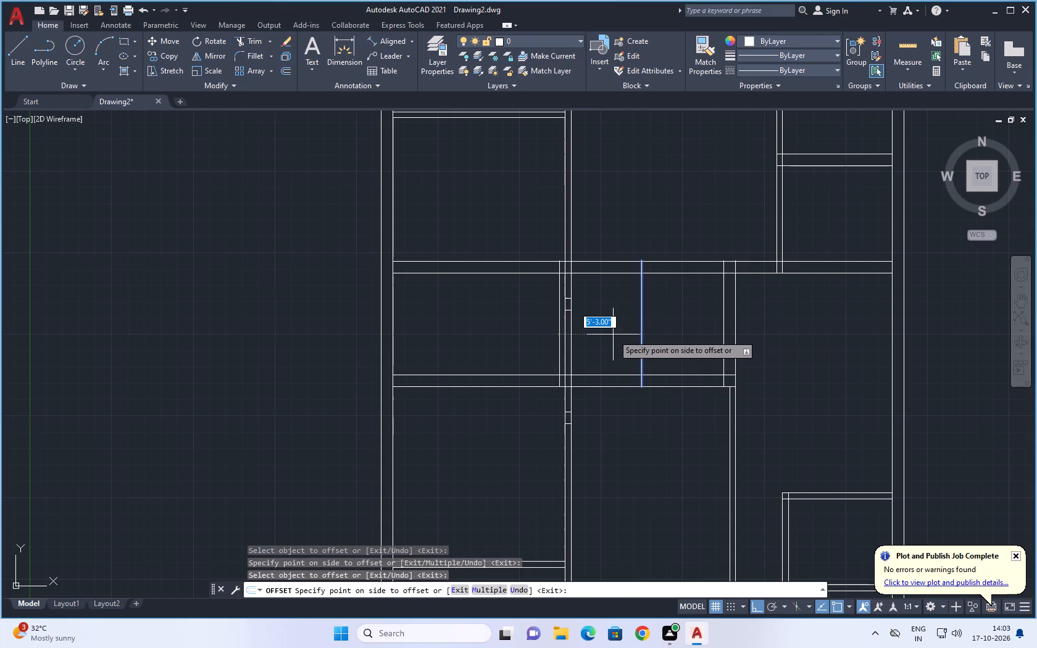
key("9")
key("shift+quotedbl")
key("Return")
Trim the third and fourth partition lines between the middle bay's west wall and the new 9" wall.
scroll(613, 334, "down", 1)
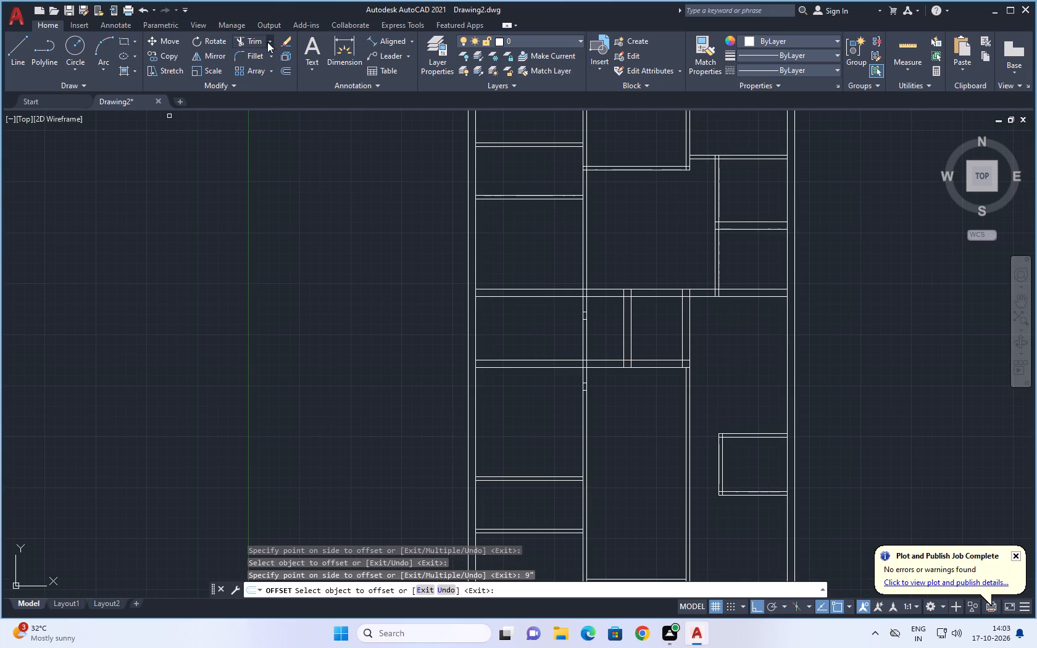
left_click(249, 39)
left_click_drag(606, 258, 608, 373)
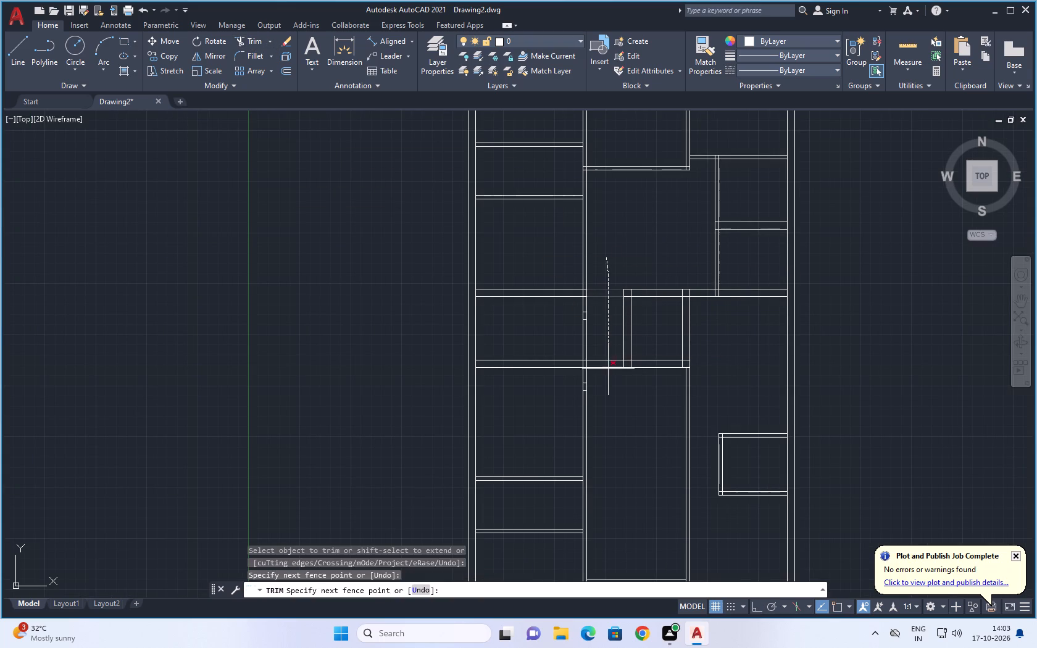
left_click_drag(608, 373, 612, 394)
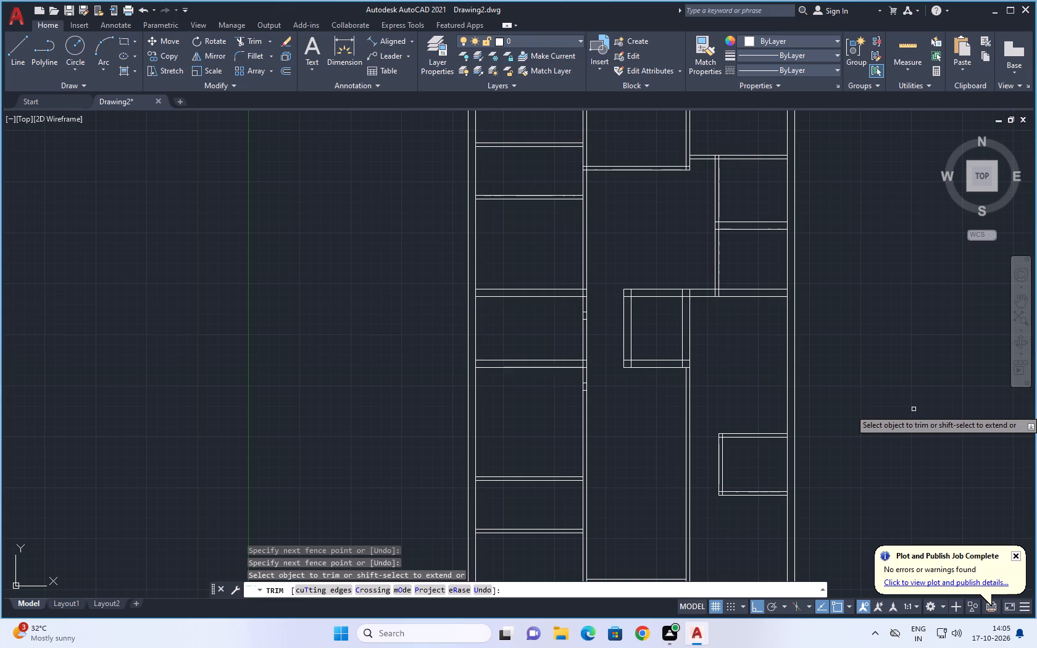
End the Trim command and look over the whole plan, including the rooms at its south end.
scroll(856, 374, "down", 1)
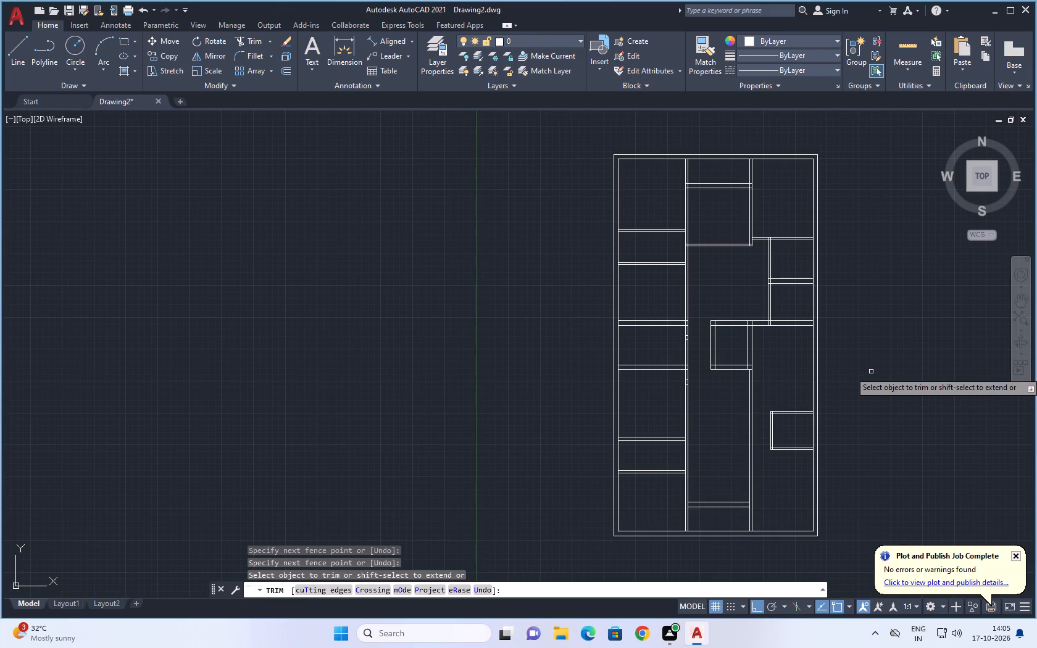
scroll(872, 377, "down", 1)
middle_click_drag(861, 339, 840, 333)
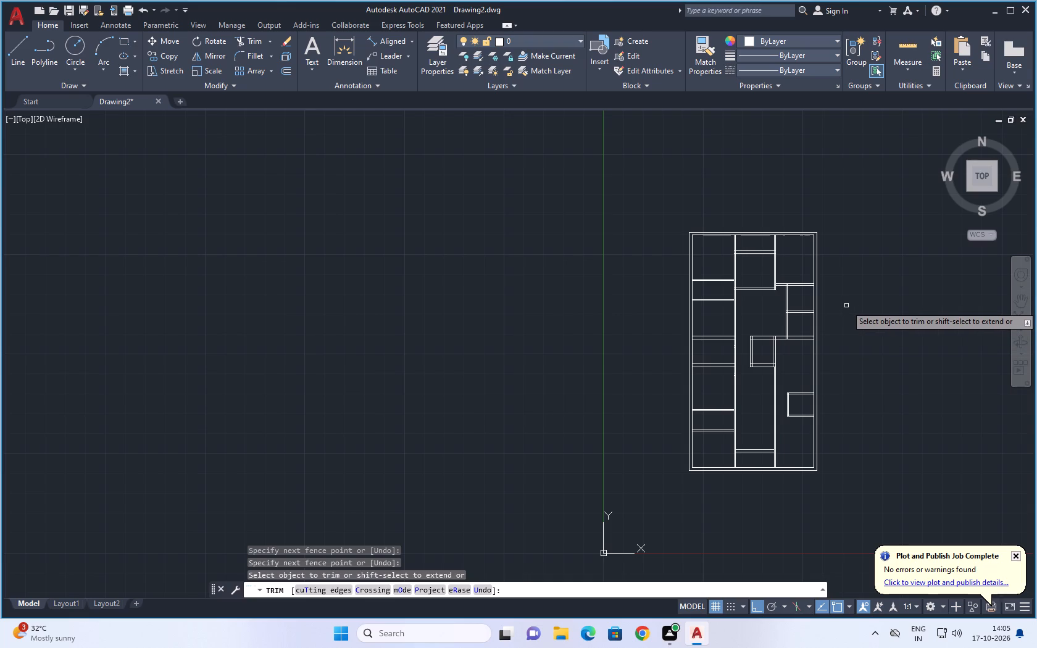
scroll(867, 299, "down", 1)
middle_click_drag(873, 301, 845, 280)
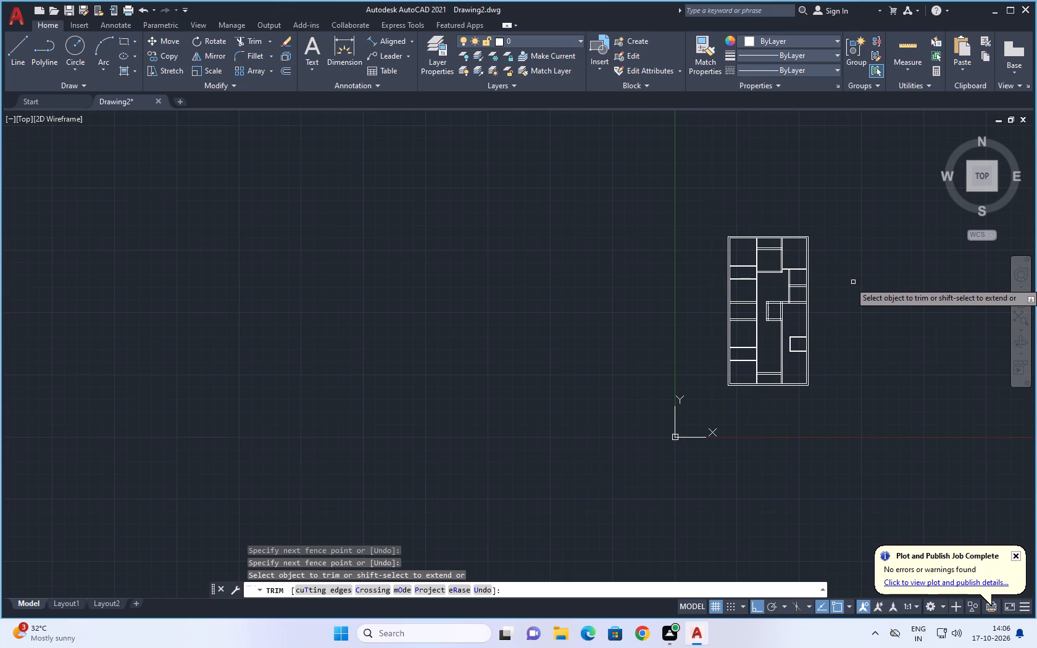
middle_click_drag(857, 318, 839, 304)
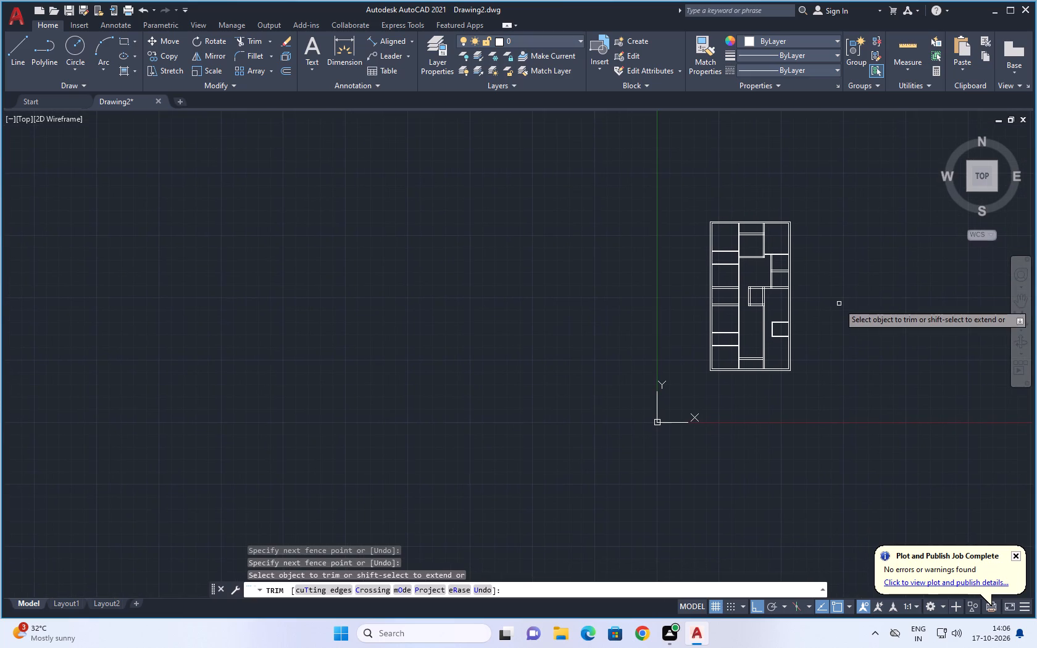
scroll(828, 310, "down", 1)
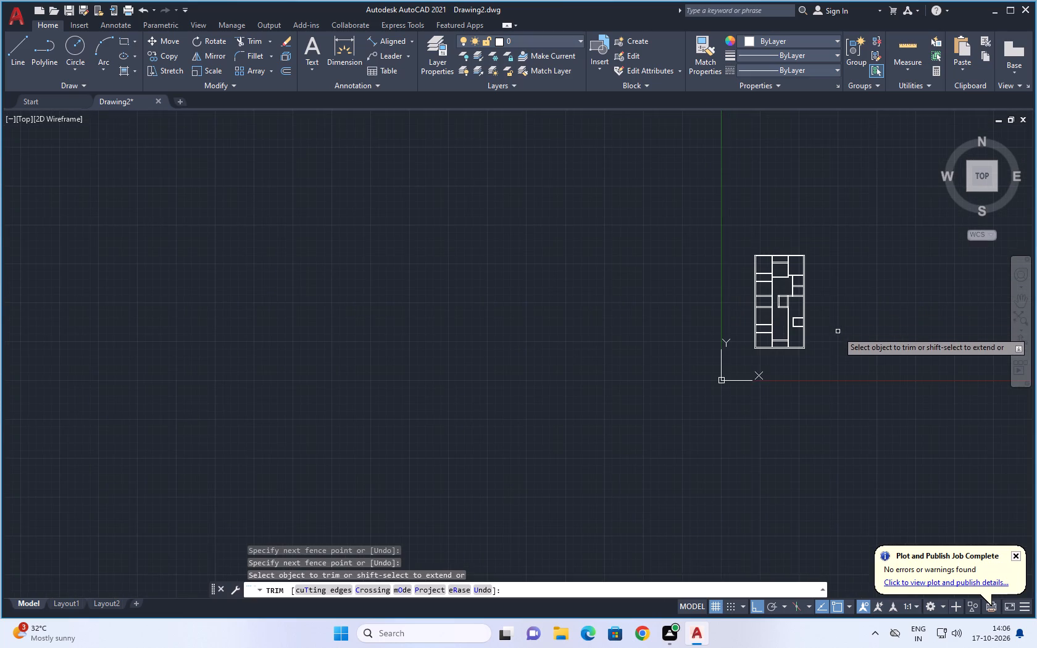
middle_click_drag(829, 323, 778, 333)
scroll(704, 360, "up", 3)
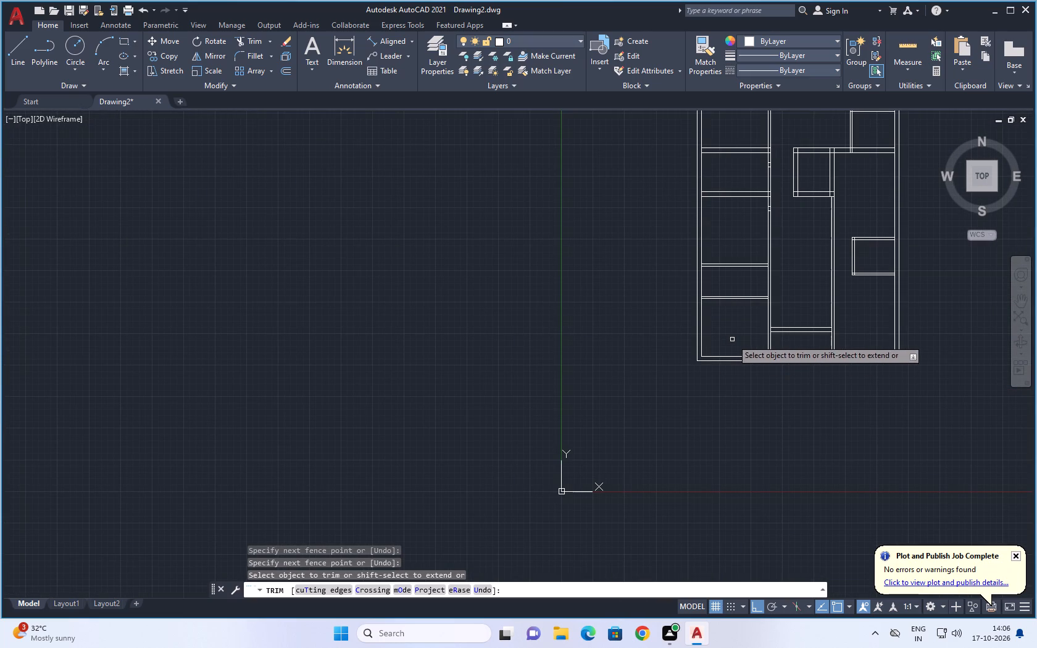
scroll(737, 323, "down", 1)
middle_click_drag(875, 251, 804, 327)
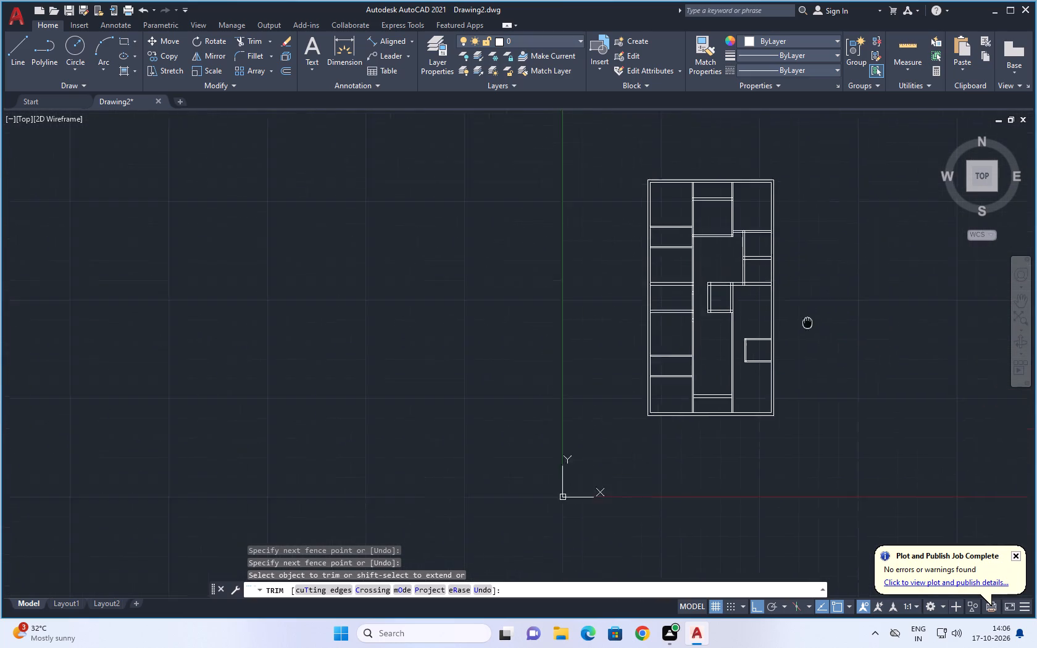
middle_click_drag(804, 327, 799, 331)
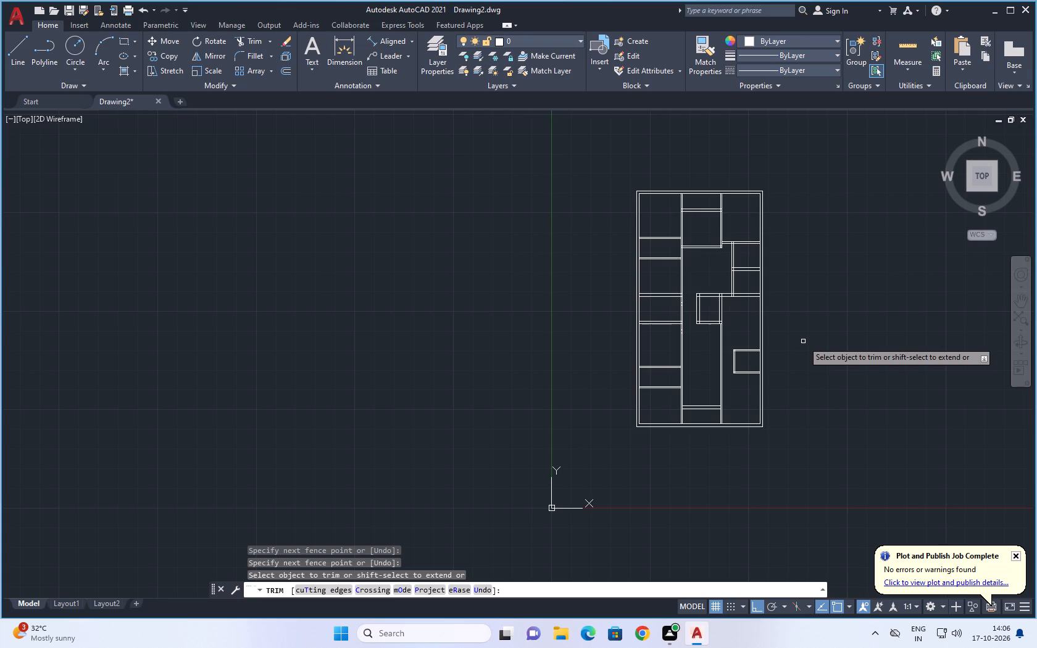
key("Escape")
key("Escape")
scroll(669, 382, "up", 2)
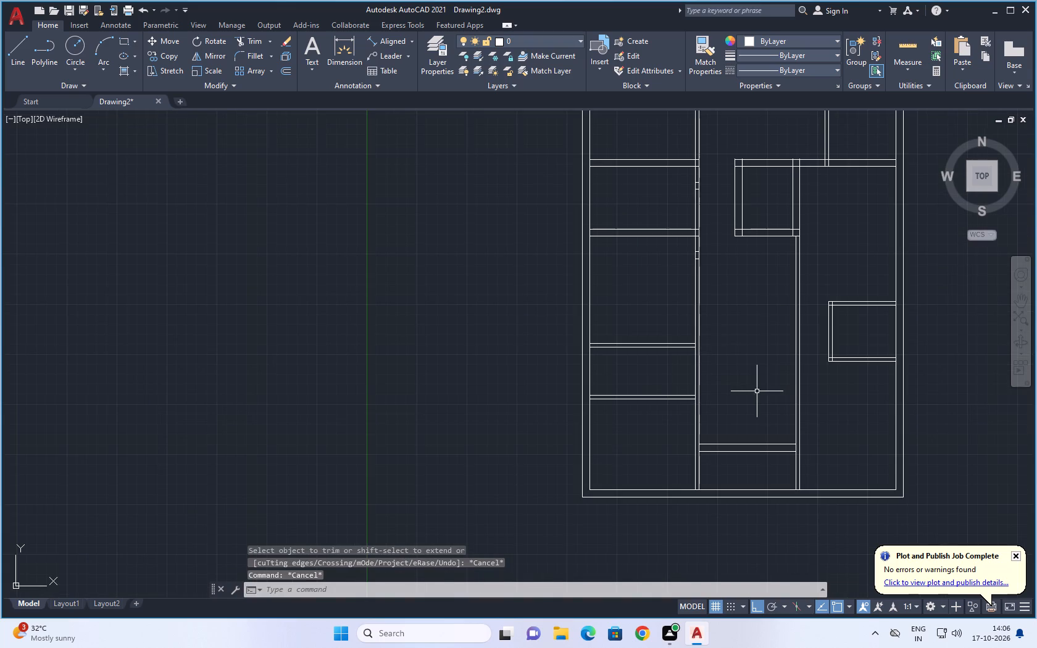
middle_click_drag(752, 382, 754, 323)
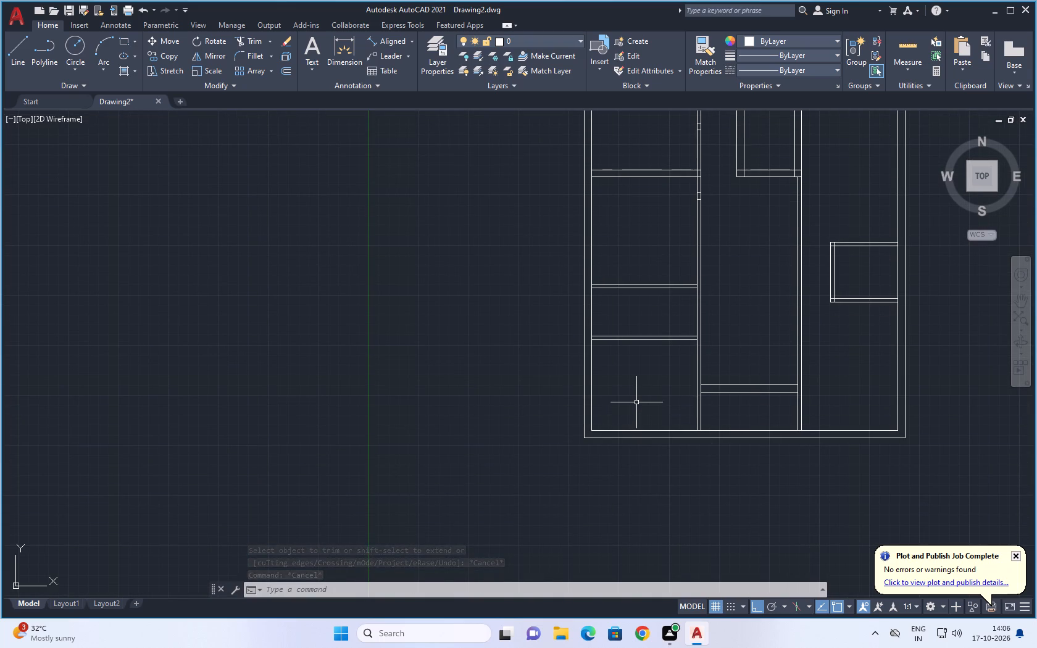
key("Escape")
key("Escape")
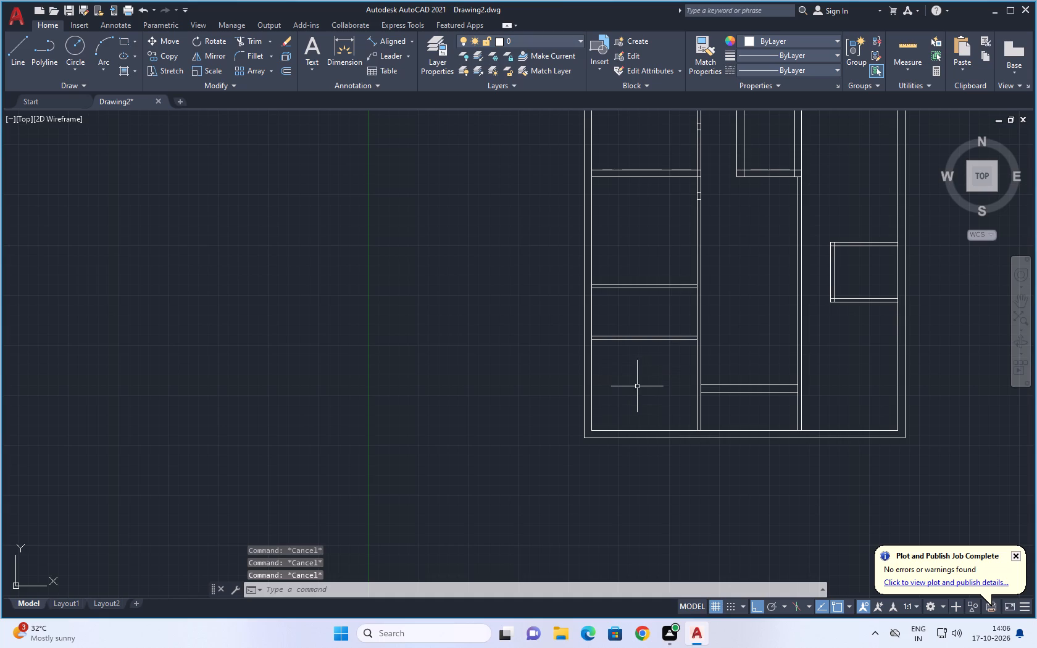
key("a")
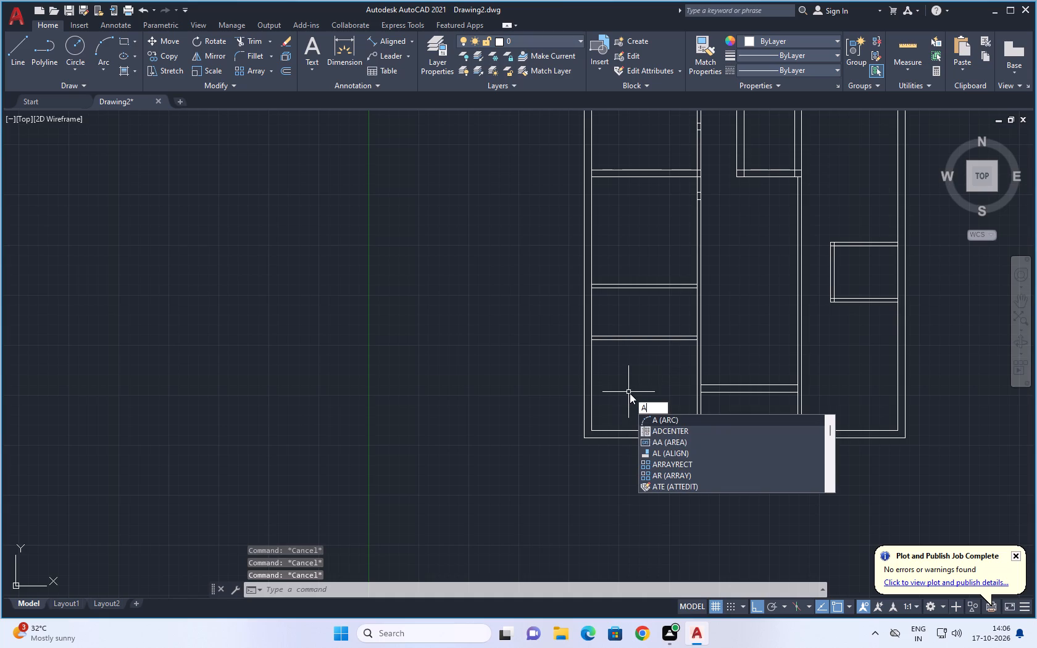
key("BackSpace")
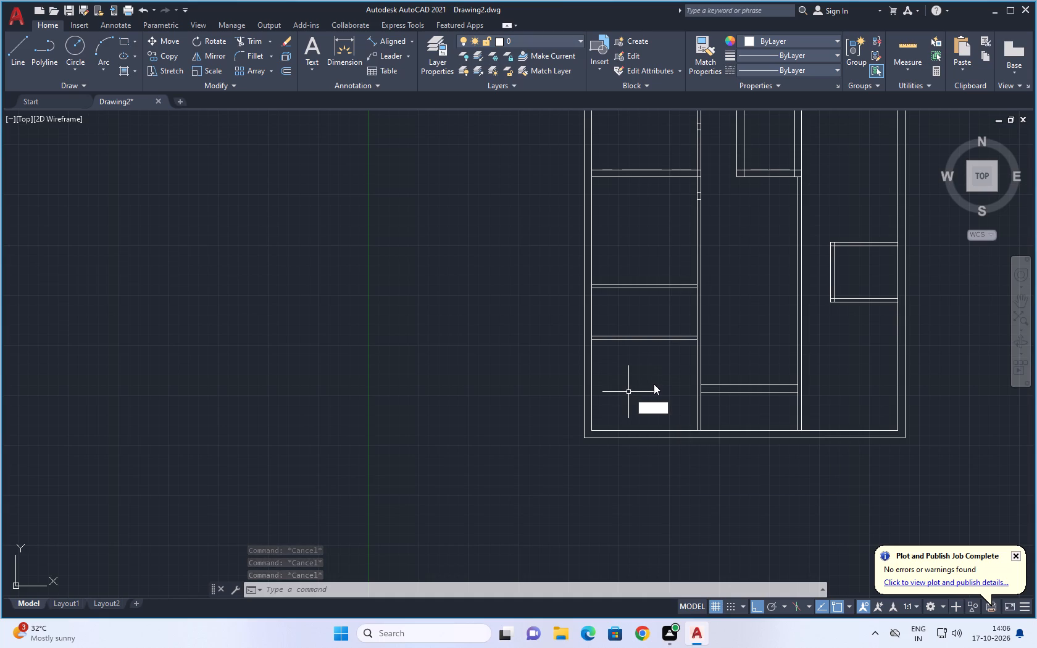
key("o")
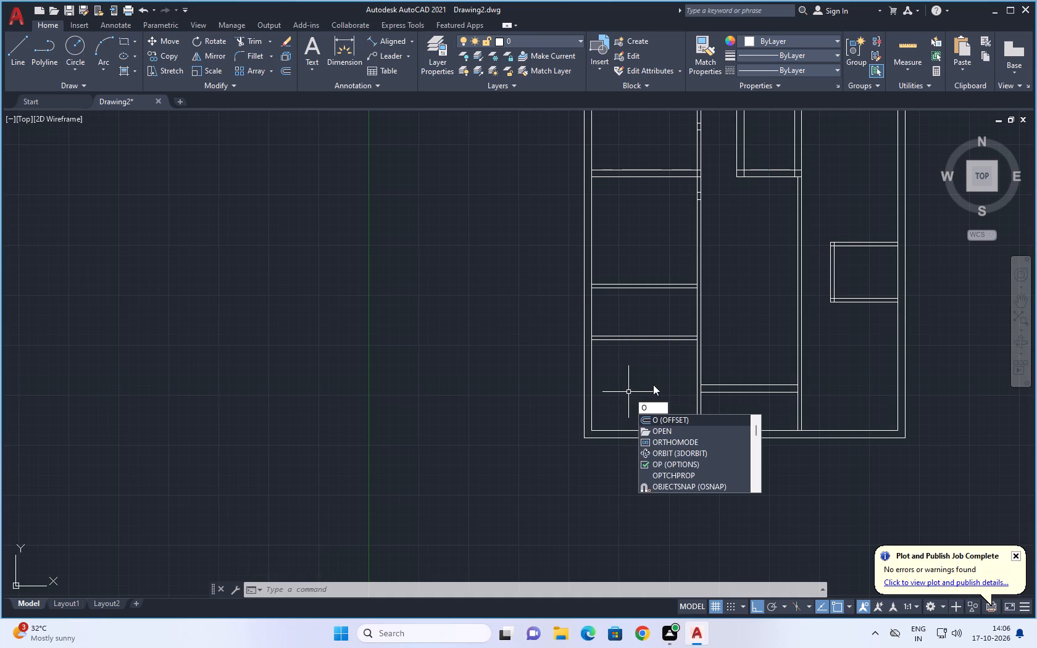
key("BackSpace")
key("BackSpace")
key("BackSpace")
Break the west wall's inner line at the south line of the west bay's southernmost partition.
type("BRE")
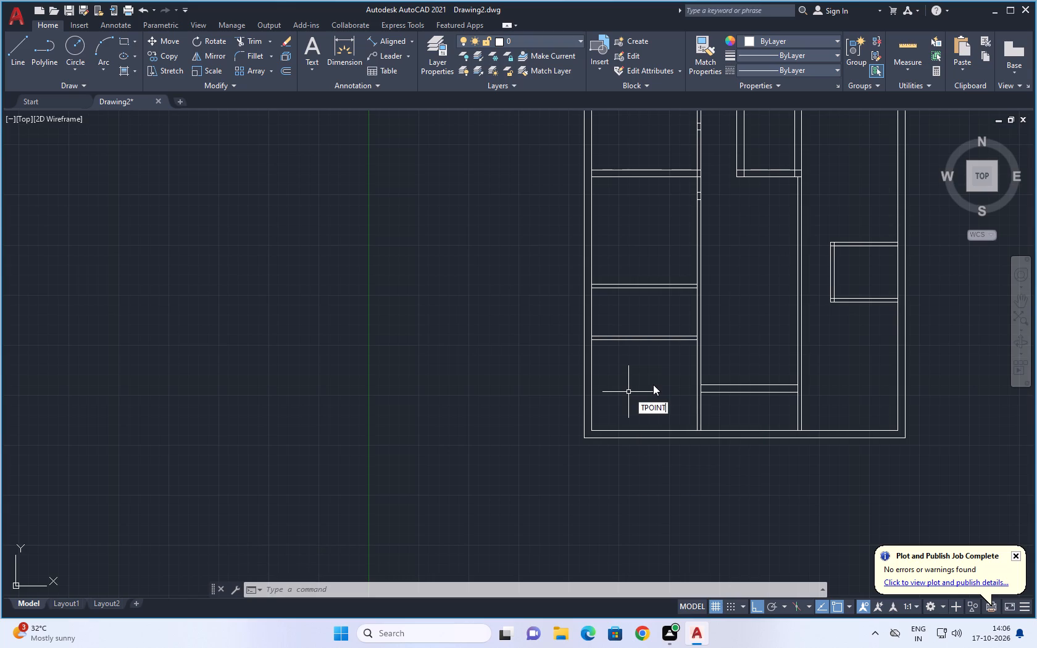
left_click(672, 418)
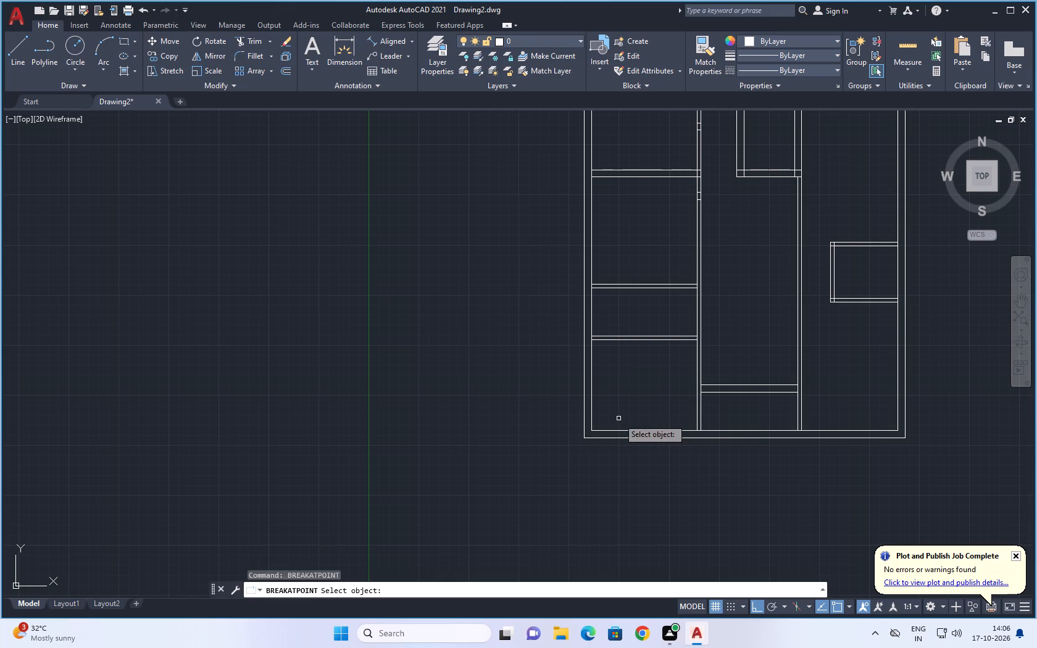
left_click(591, 407)
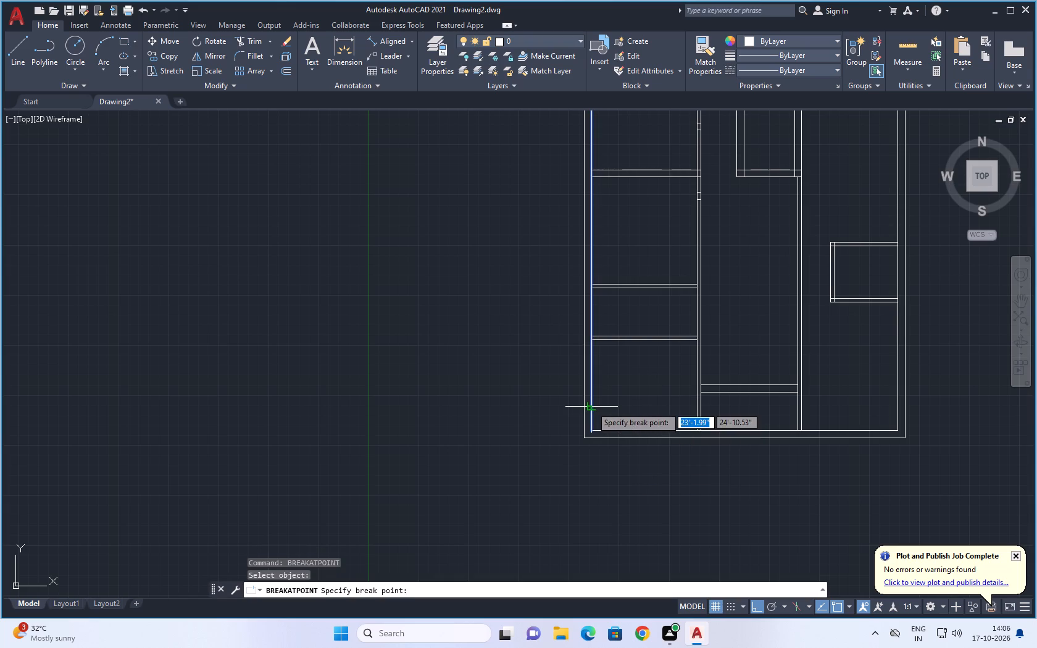
scroll(591, 366, "up", 3)
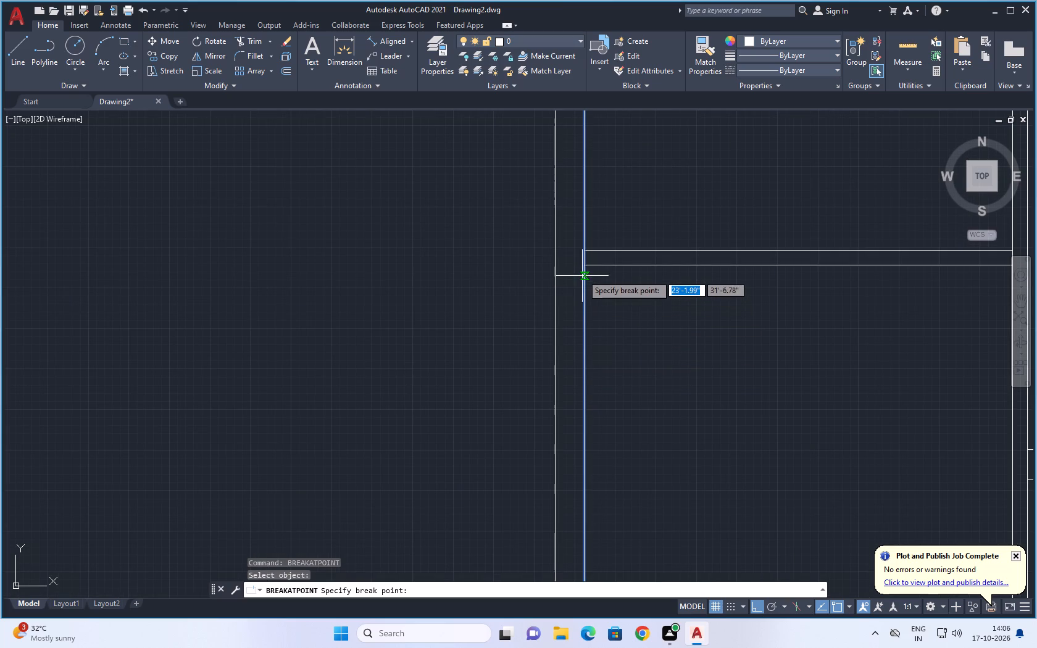
left_click(583, 267)
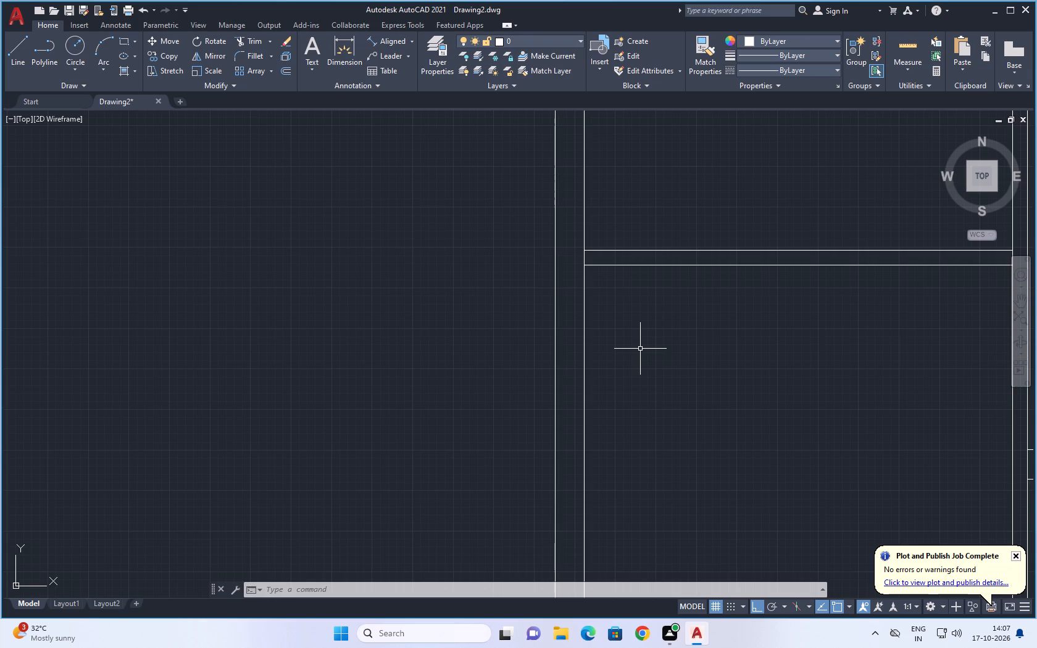
Offset the southwest room's segment of the west wall's inner line 3'6" to the east.
scroll(805, 396, "down", 1)
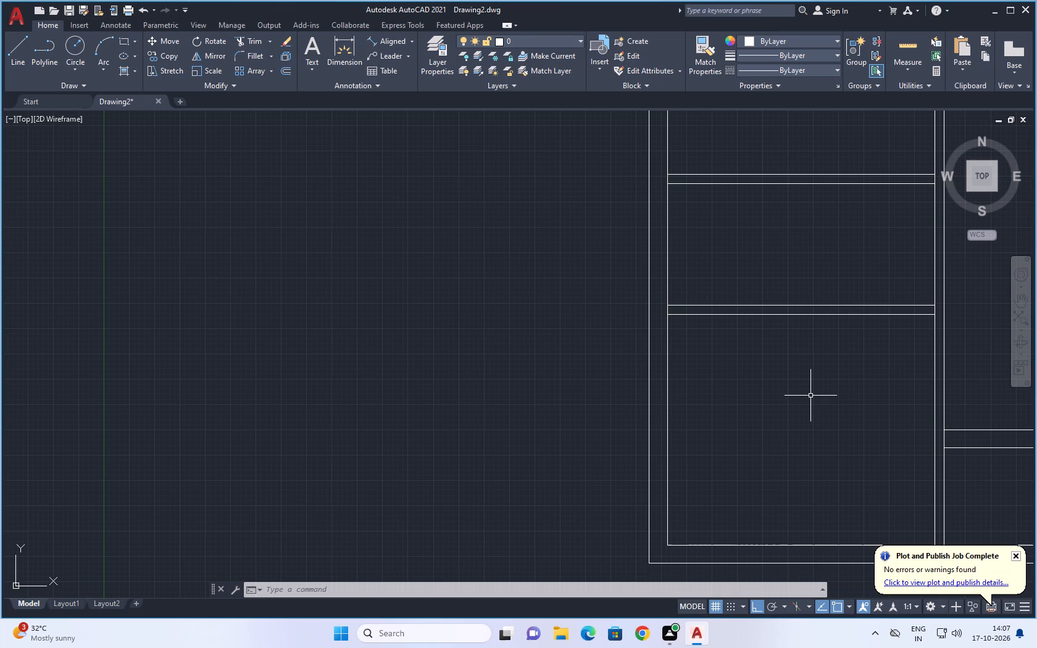
scroll(806, 384, "down", 1)
middle_click_drag(809, 379, 752, 359)
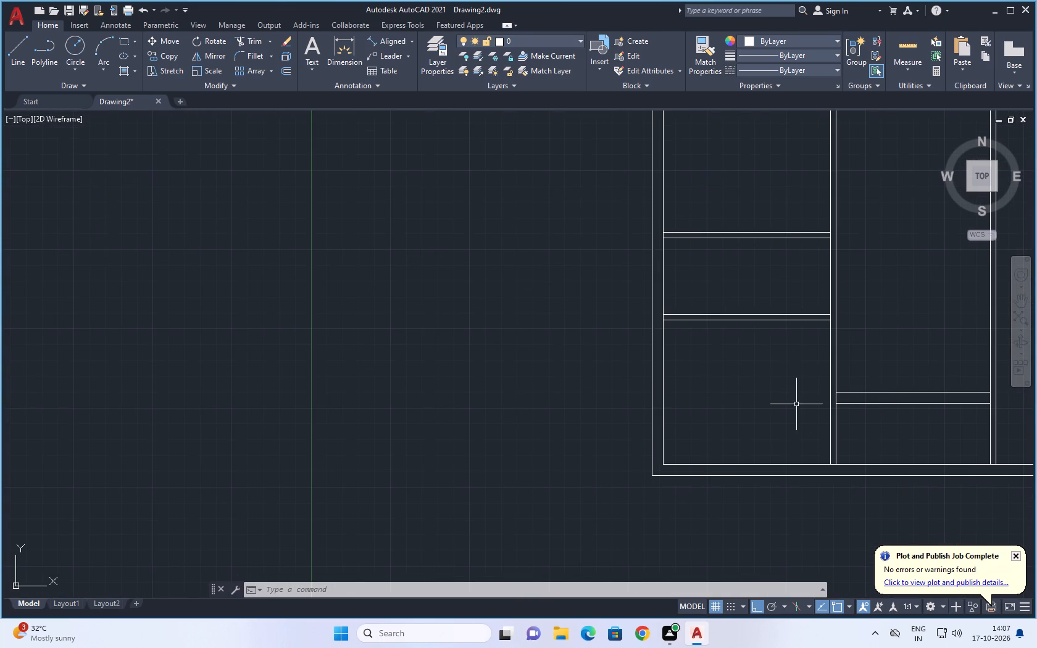
middle_click_drag(727, 378, 632, 370)
scroll(633, 373, "up", 1)
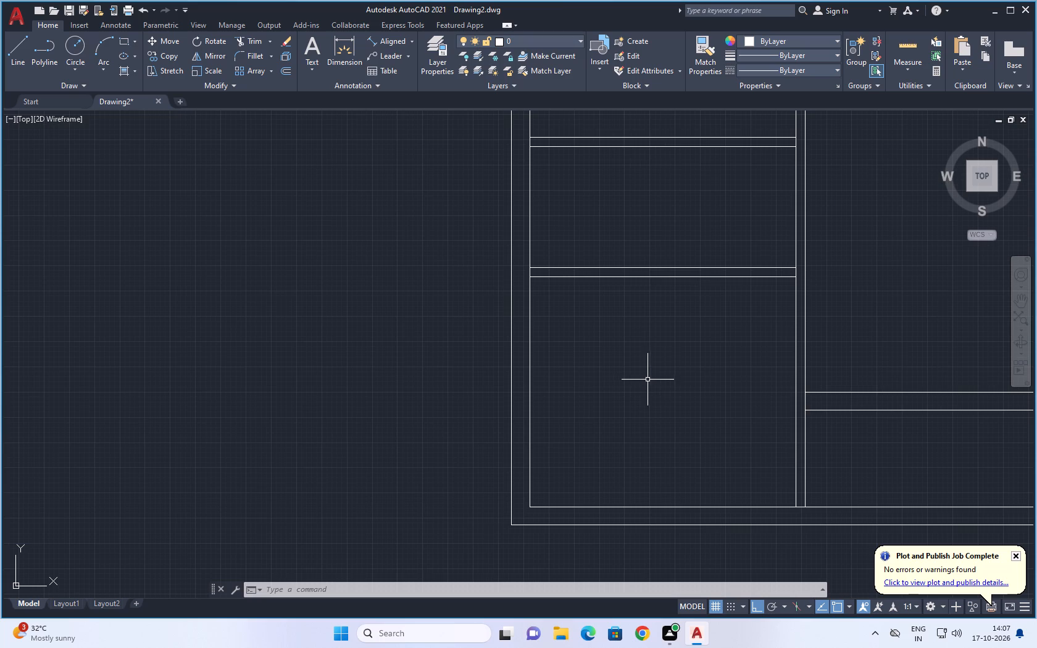
scroll(600, 384, "up", 1)
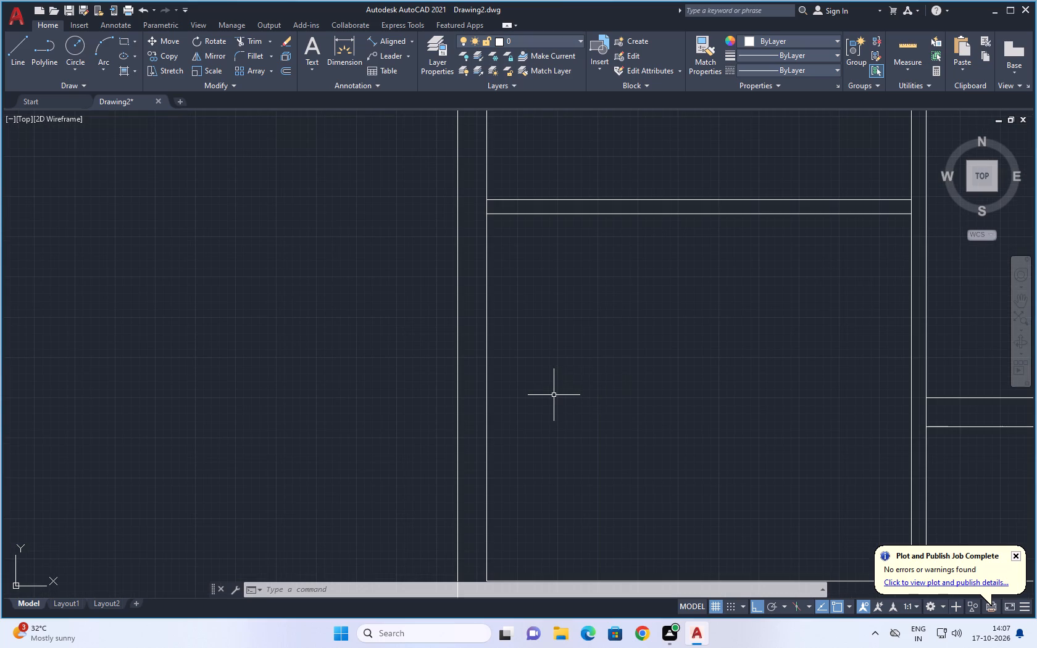
key("o")
key("Return")
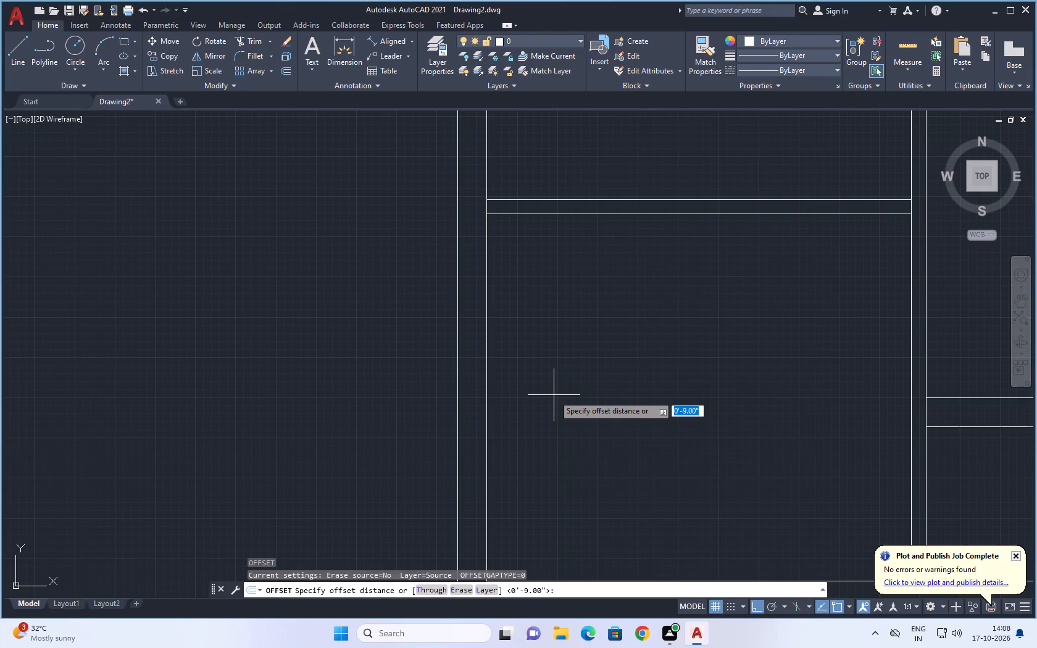
key("3")
key("apostrophe")
key("6")
key("shift+quotedbl")
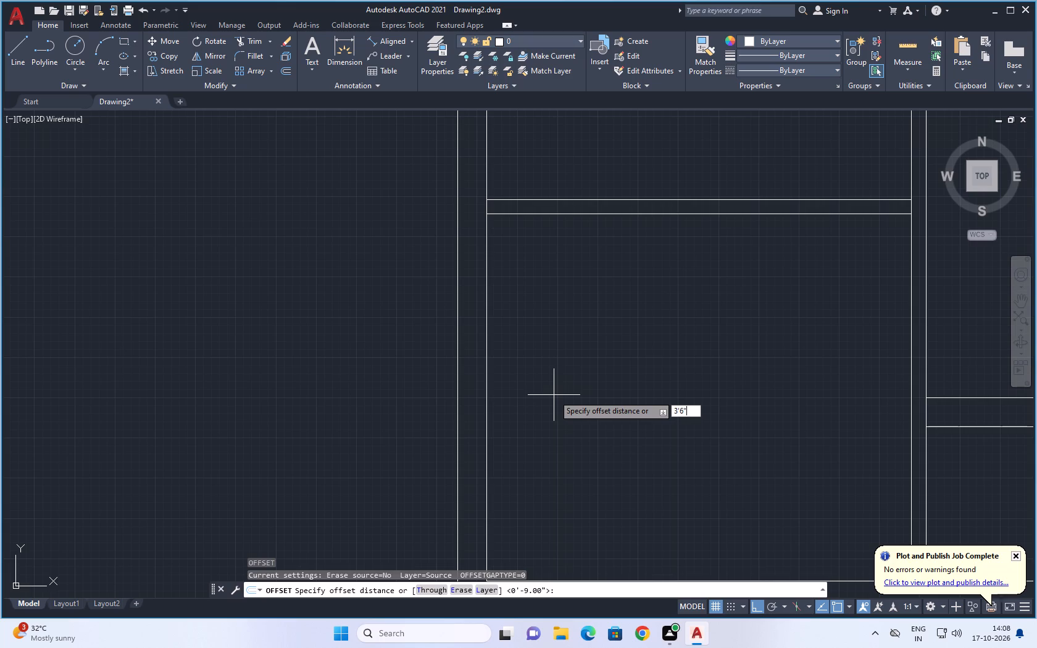
key("Return")
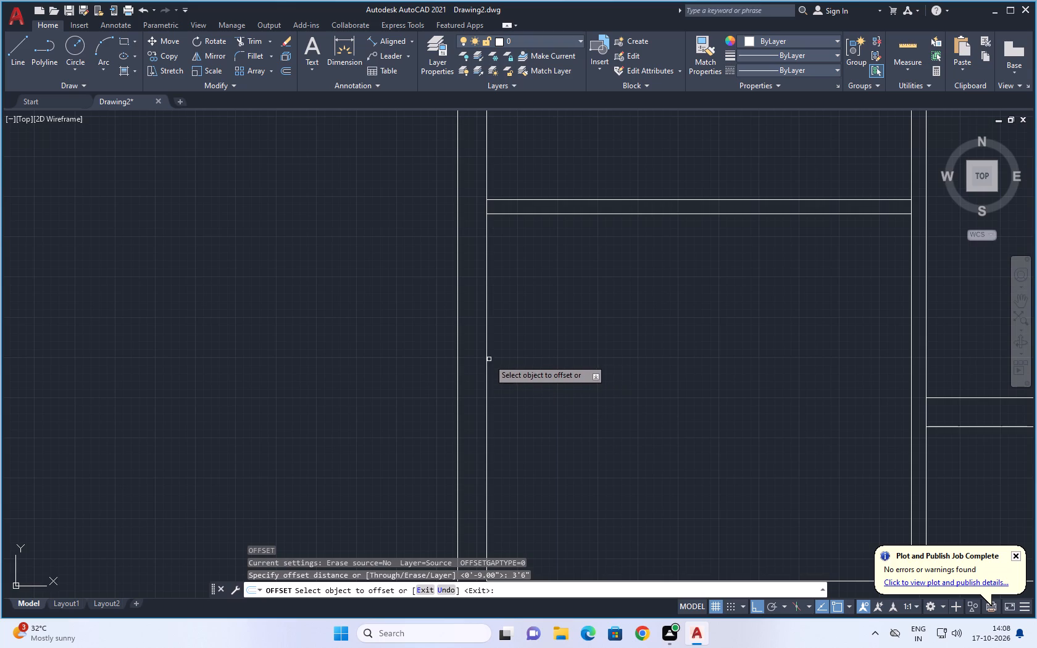
left_click(487, 354)
left_click(603, 364)
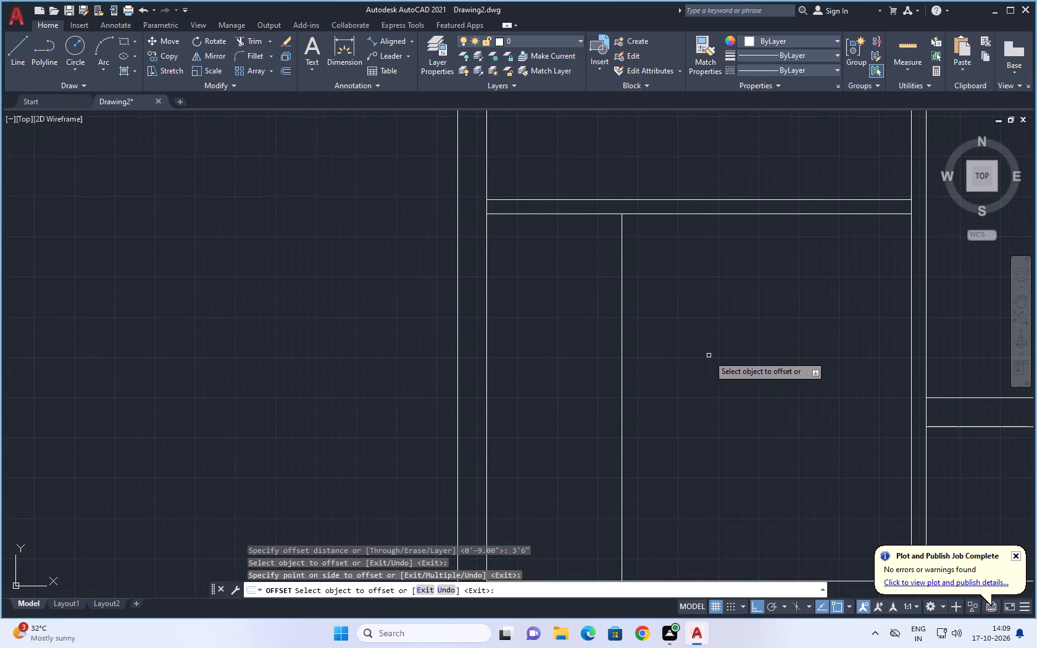
Offset the new vertical line in the southwest room 4.5" to the east to form a partition.
scroll(731, 370, "down", 1)
middle_click_drag(773, 349, 710, 344)
scroll(710, 344, "down", 1)
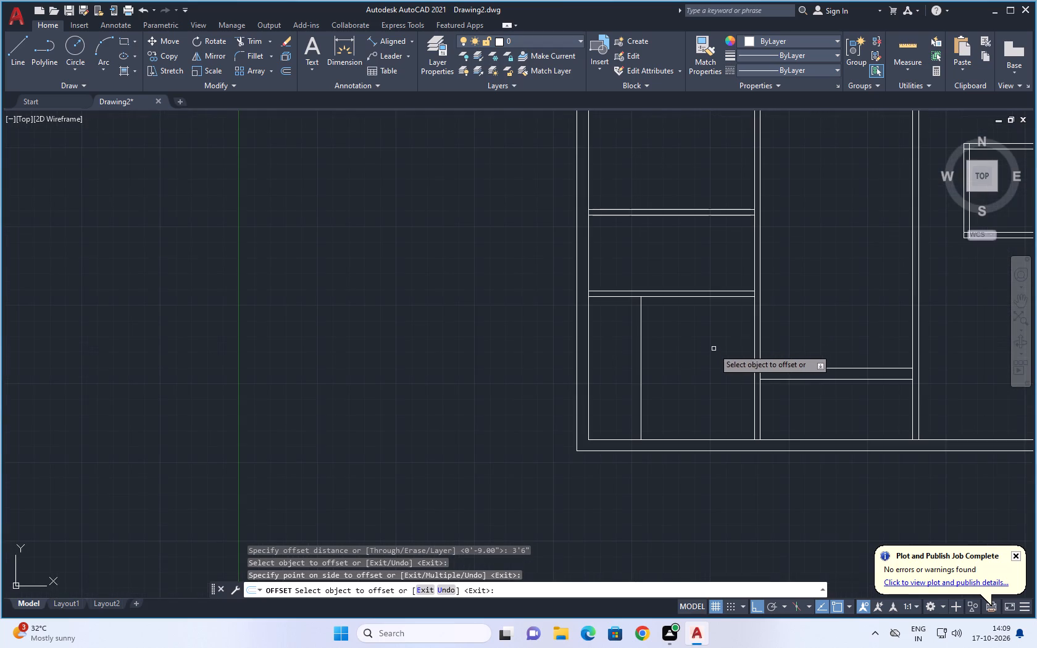
middle_click_drag(715, 355, 668, 364)
middle_click(668, 364)
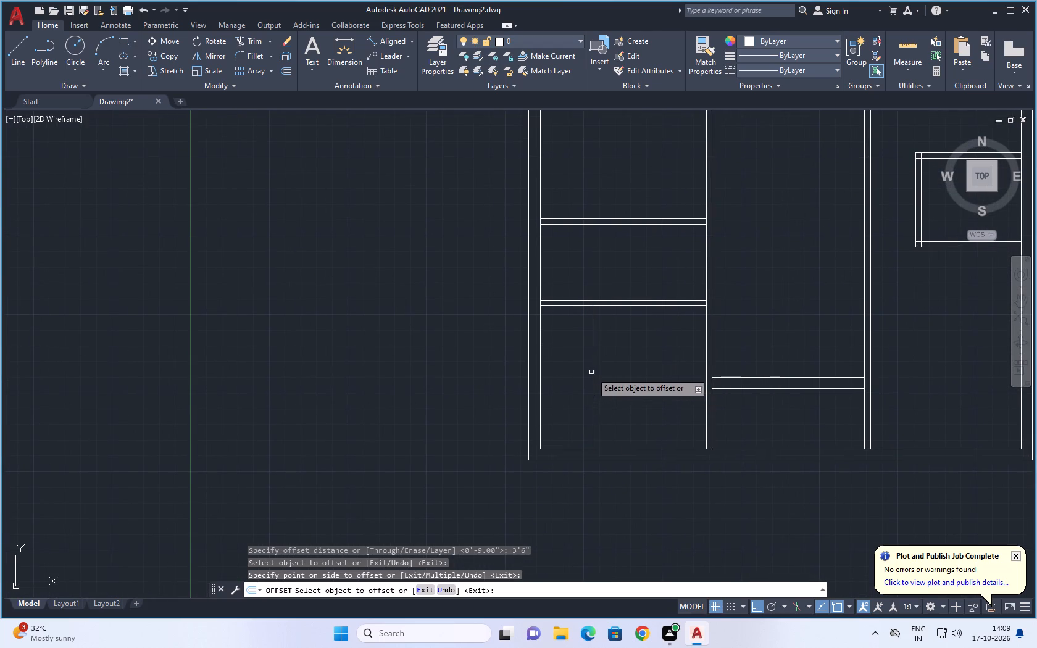
left_click(592, 368)
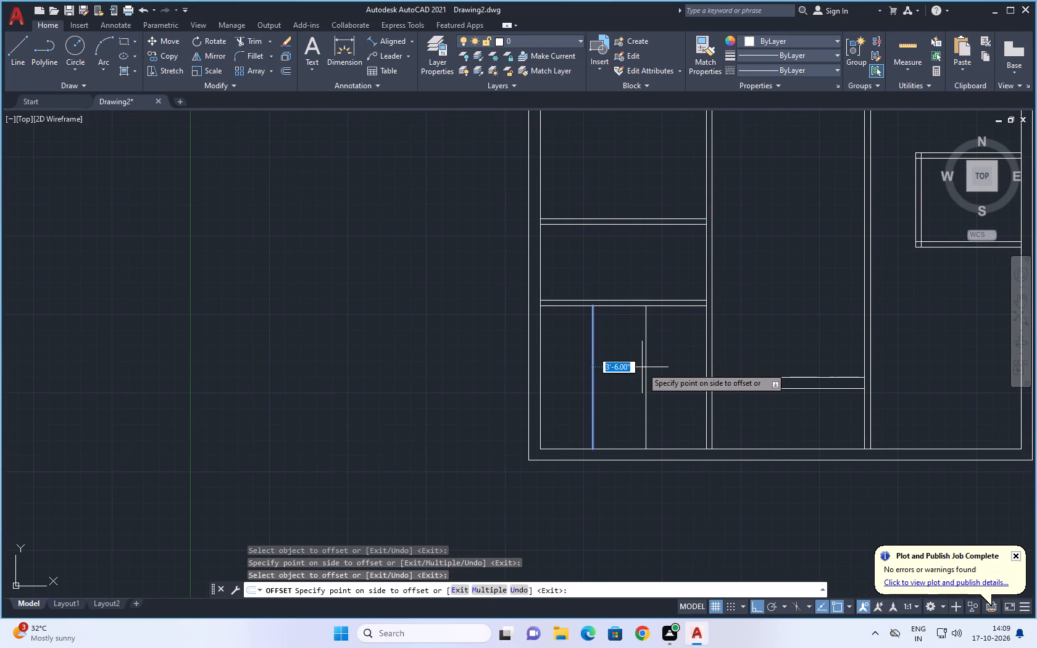
type("4.5\"")
key("Return")
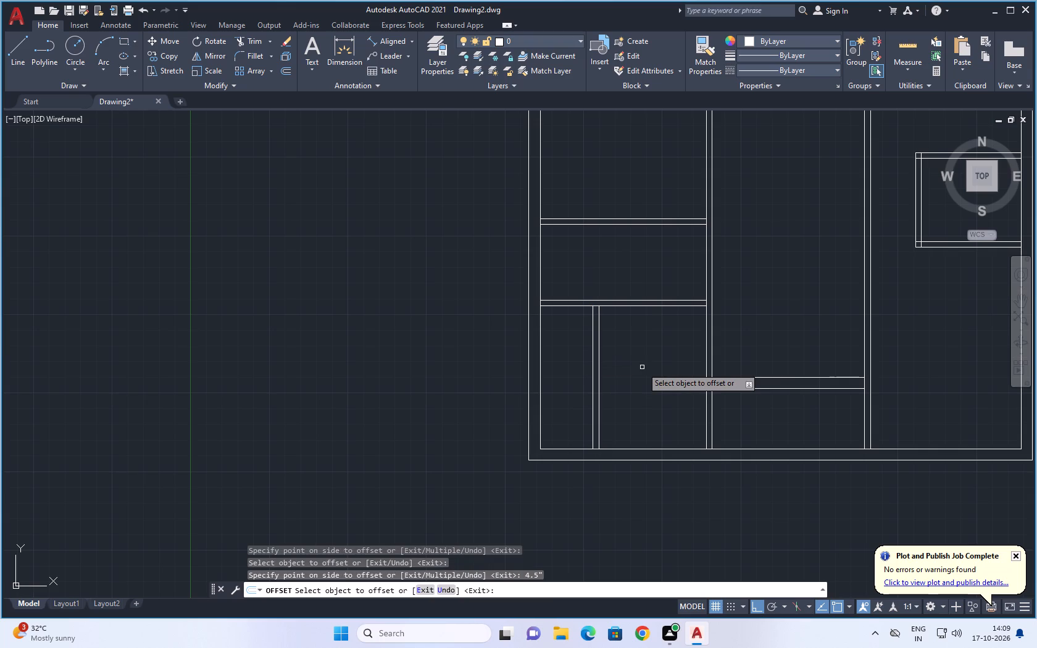
Examine the whole plan, from the divided southwest room up to the rooms at its north end.
scroll(714, 354, "down", 1)
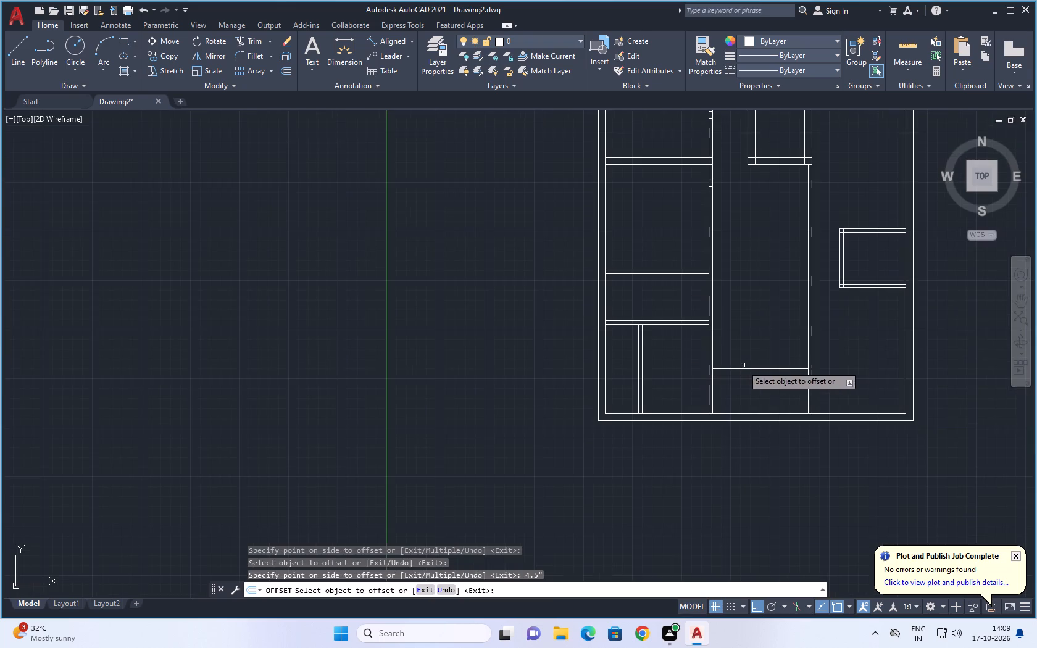
middle_click_drag(768, 333, 750, 360)
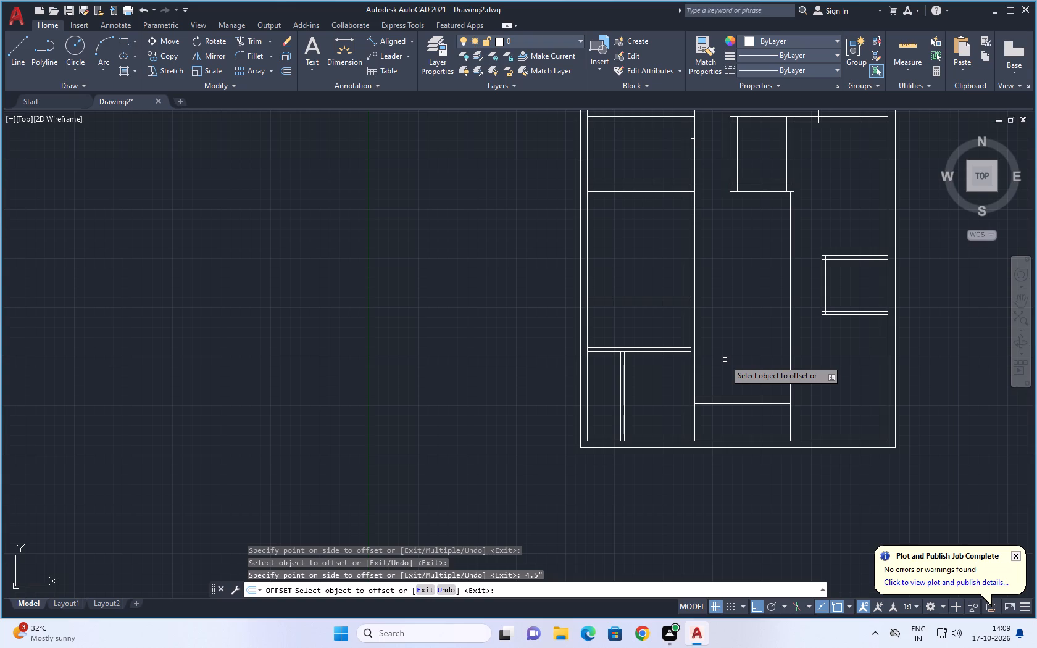
scroll(725, 360, "down", 1)
middle_click_drag(895, 327, 839, 363)
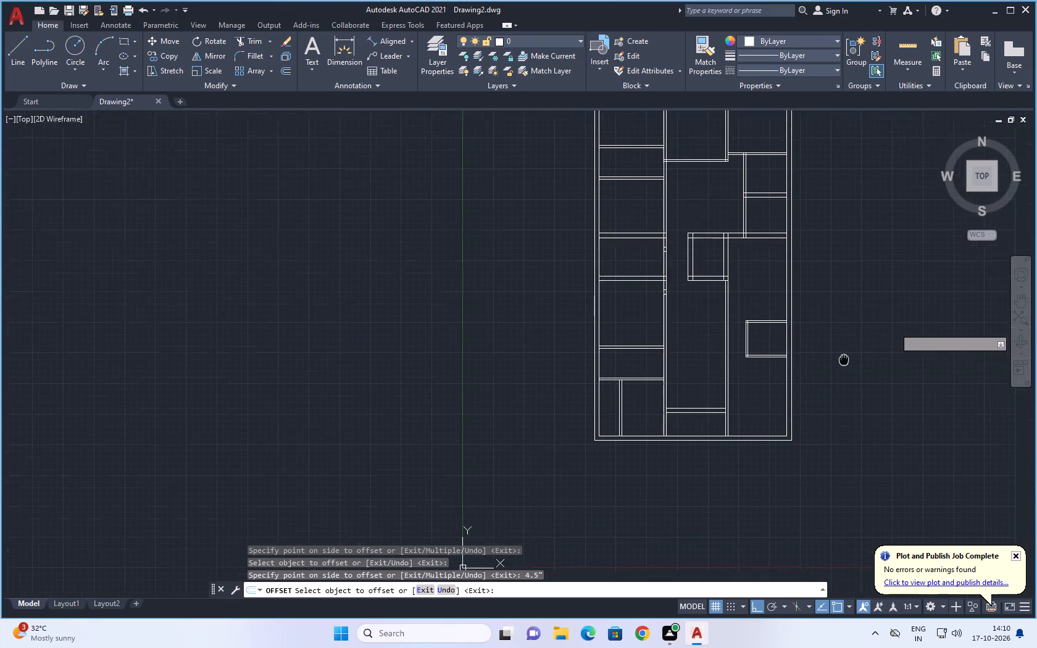
middle_click_drag(839, 363, 838, 363)
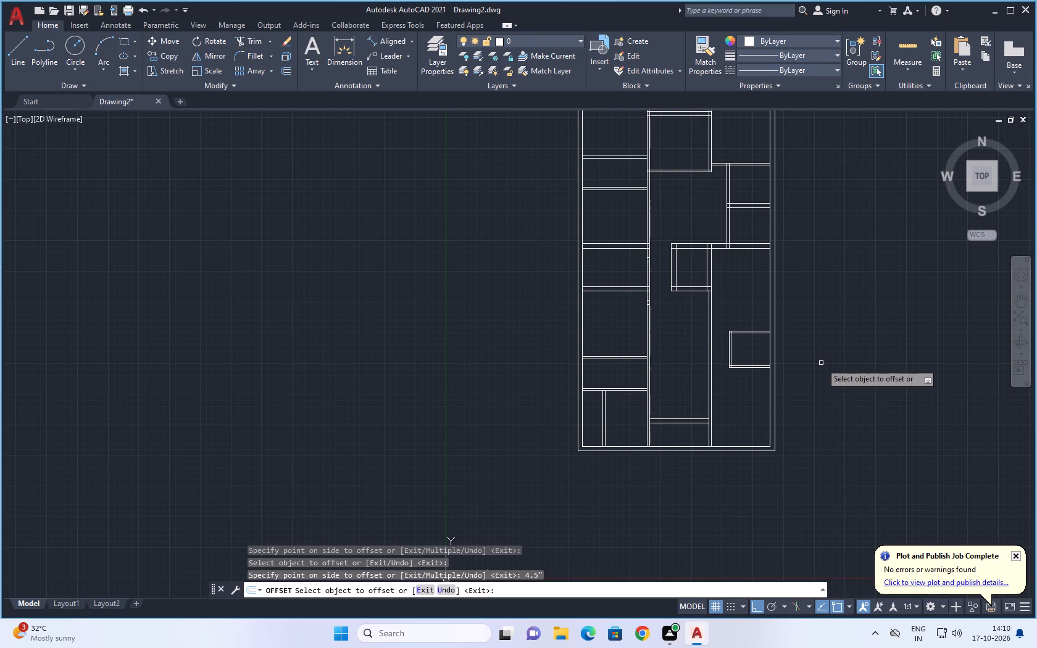
scroll(734, 375, "down", 1)
middle_click_drag(812, 290, 766, 352)
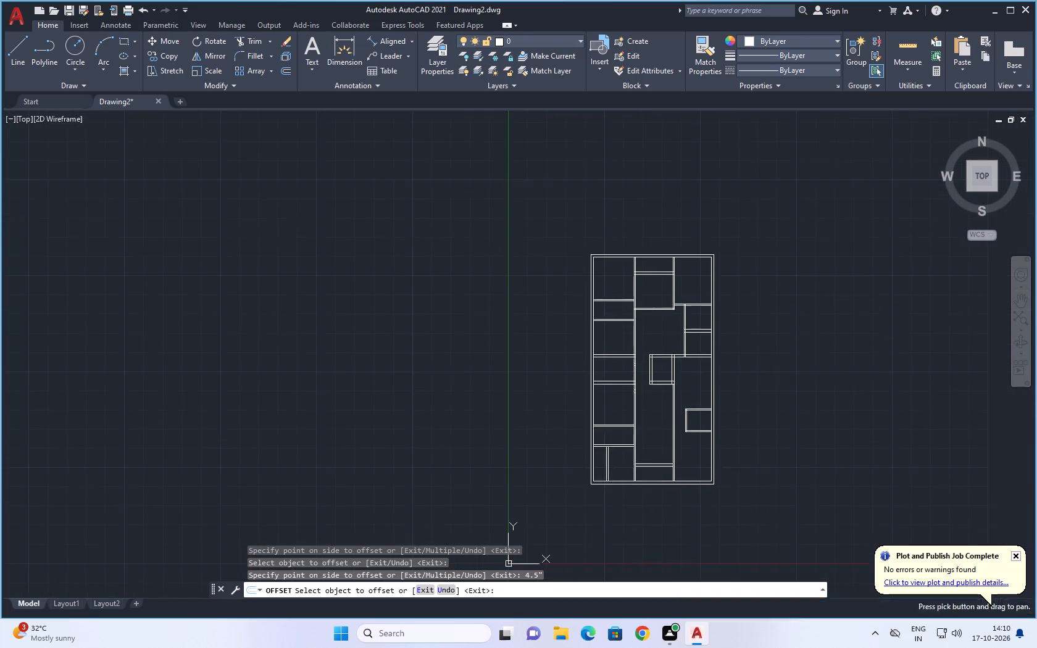
scroll(756, 365, "up", 1)
middle_click_drag(794, 356, 817, 333)
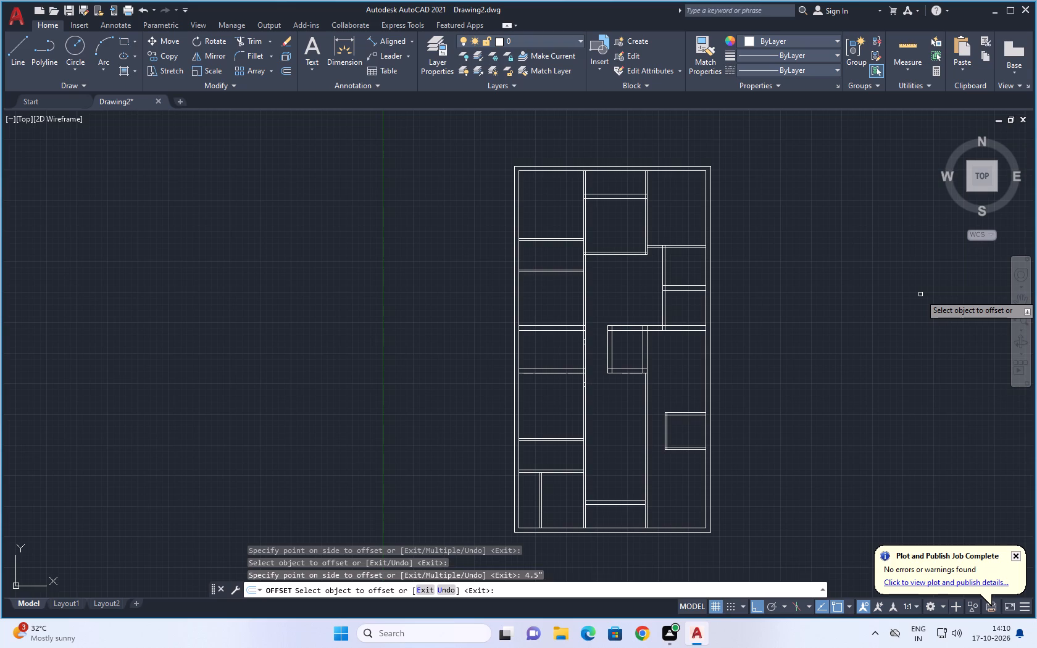
scroll(847, 314, "down", 2)
middle_click_drag(860, 326, 786, 250)
scroll(775, 302, "up", 1)
middle_click_drag(758, 257, 786, 342)
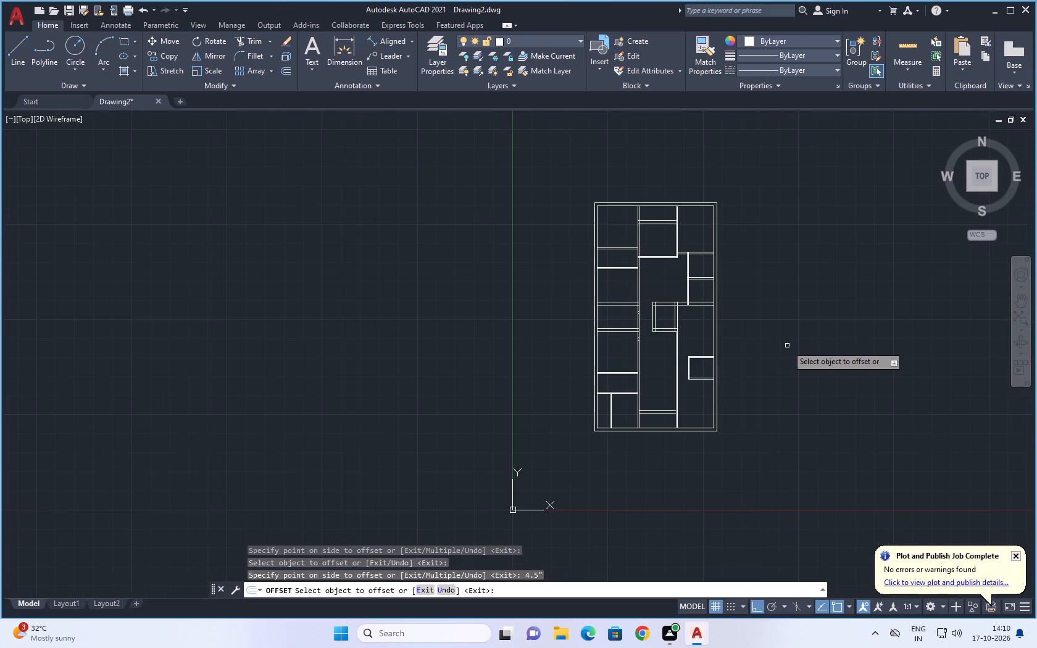
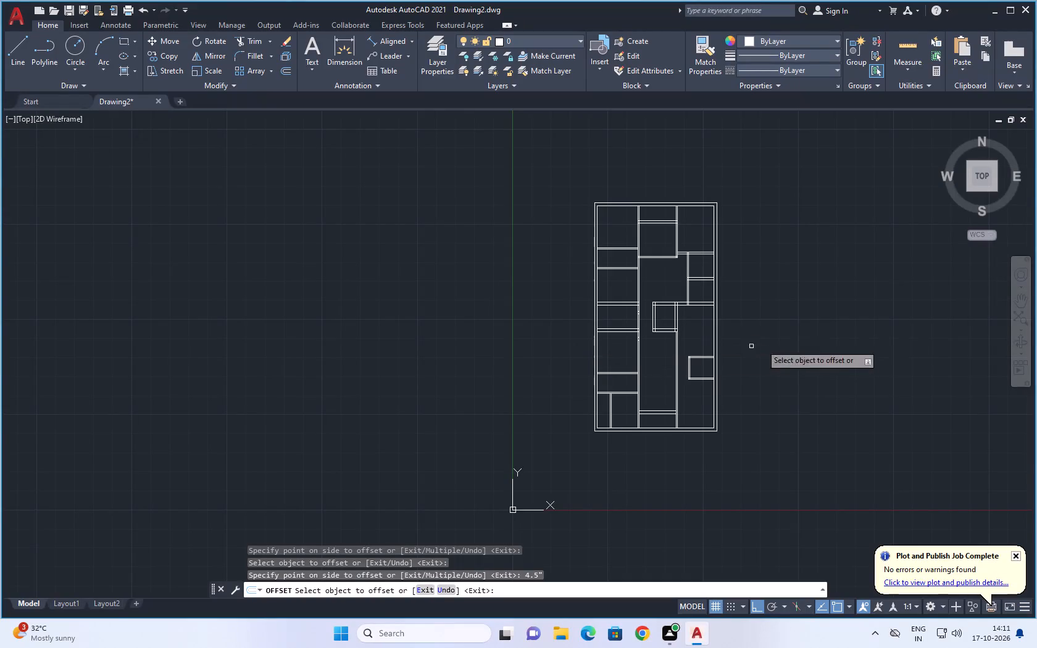
Examine the partition layout across the whole plan, including the middle-bay enclosure, the east-side rooms and the southern rooms.
scroll(796, 334, "down", 1)
middle_click_drag(783, 338, 717, 357)
scroll(699, 366, "up", 1)
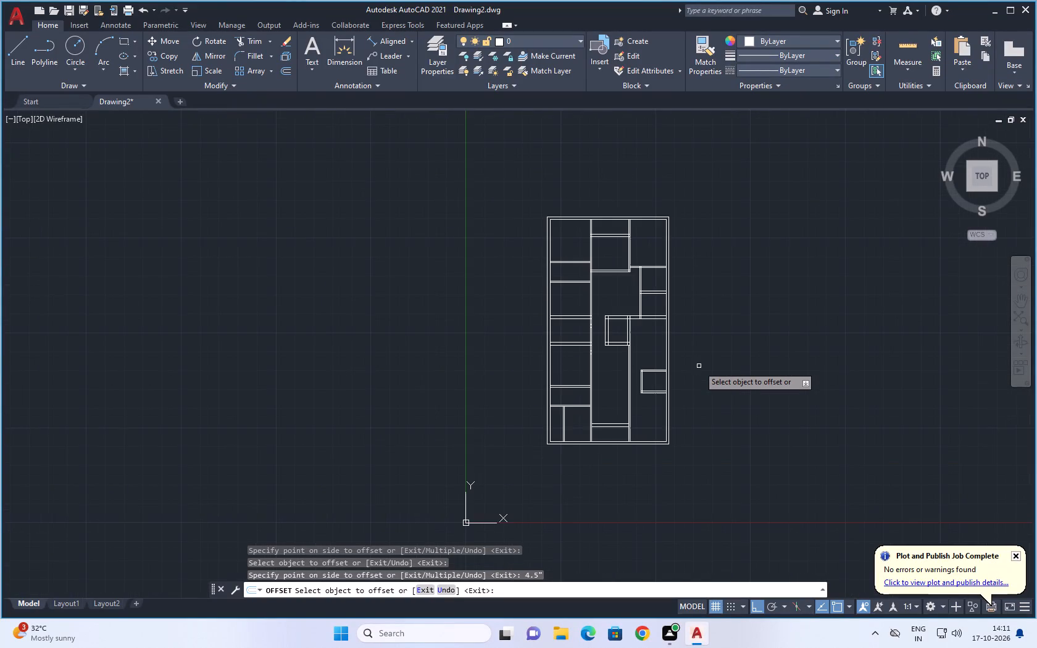
scroll(699, 366, "up", 1)
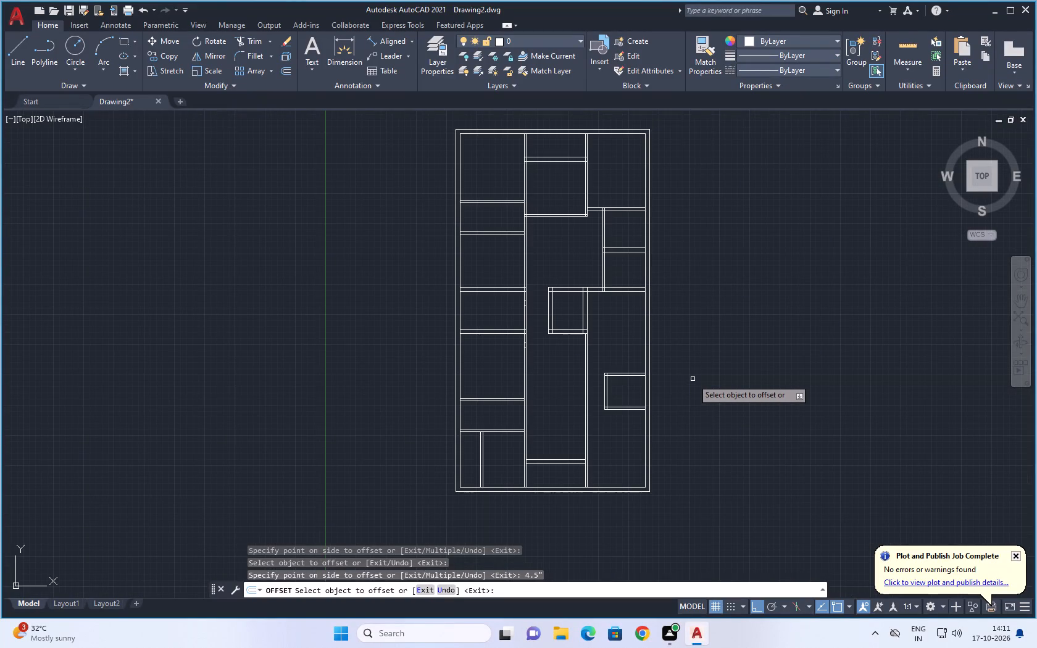
scroll(693, 379, "up", 1)
middle_click_drag(689, 324, 690, 324)
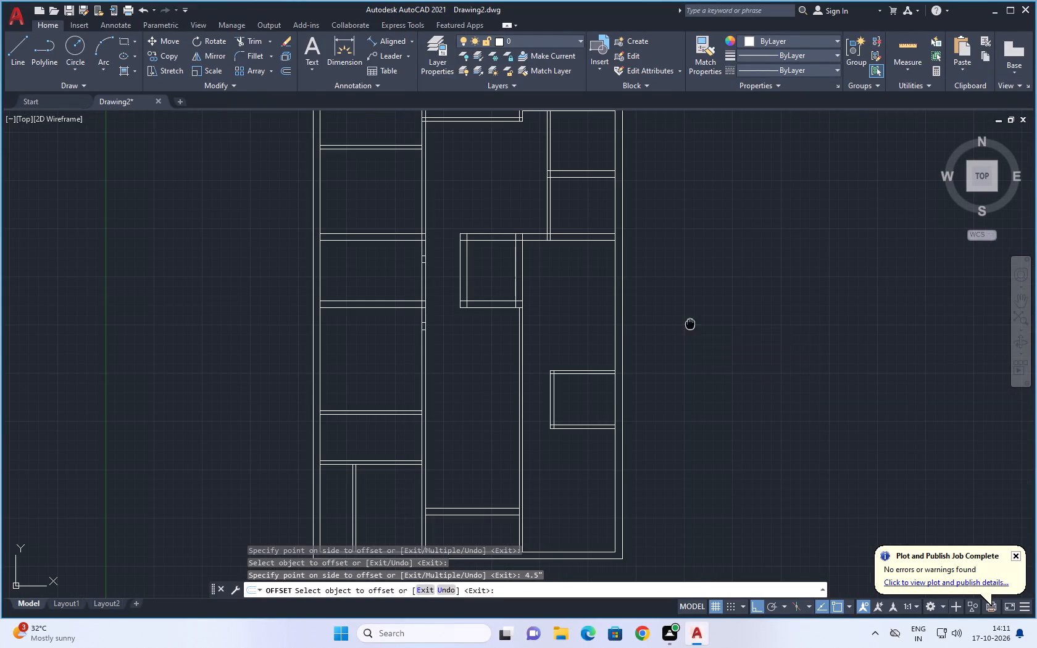
middle_click_drag(690, 324, 705, 354)
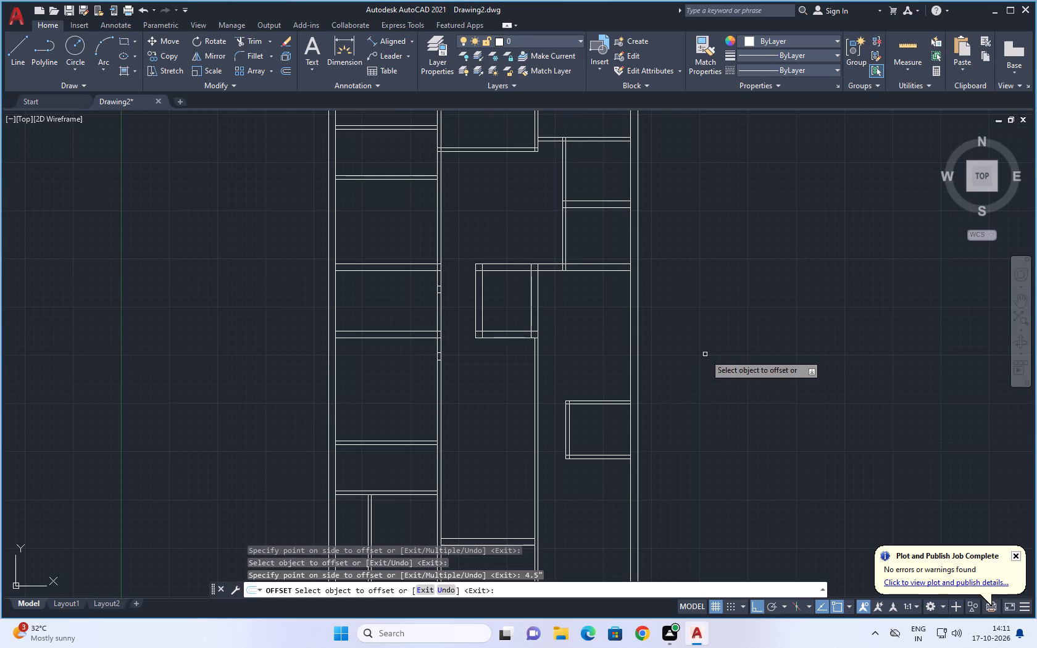
scroll(706, 354, "down", 1)
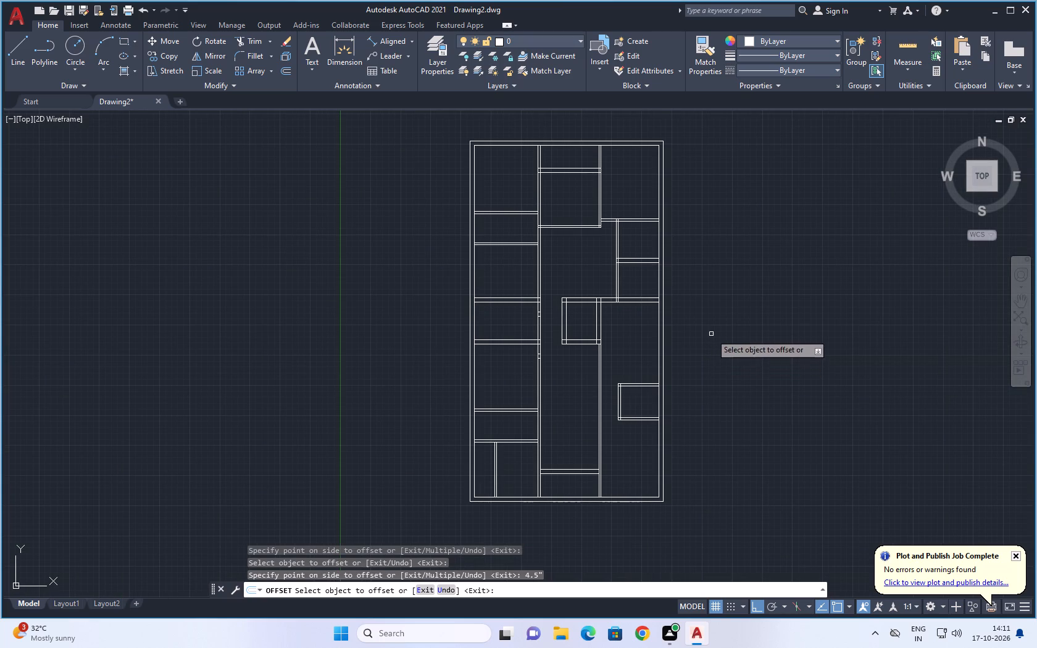
middle_click_drag(711, 333, 712, 355)
scroll(712, 355, "down", 1)
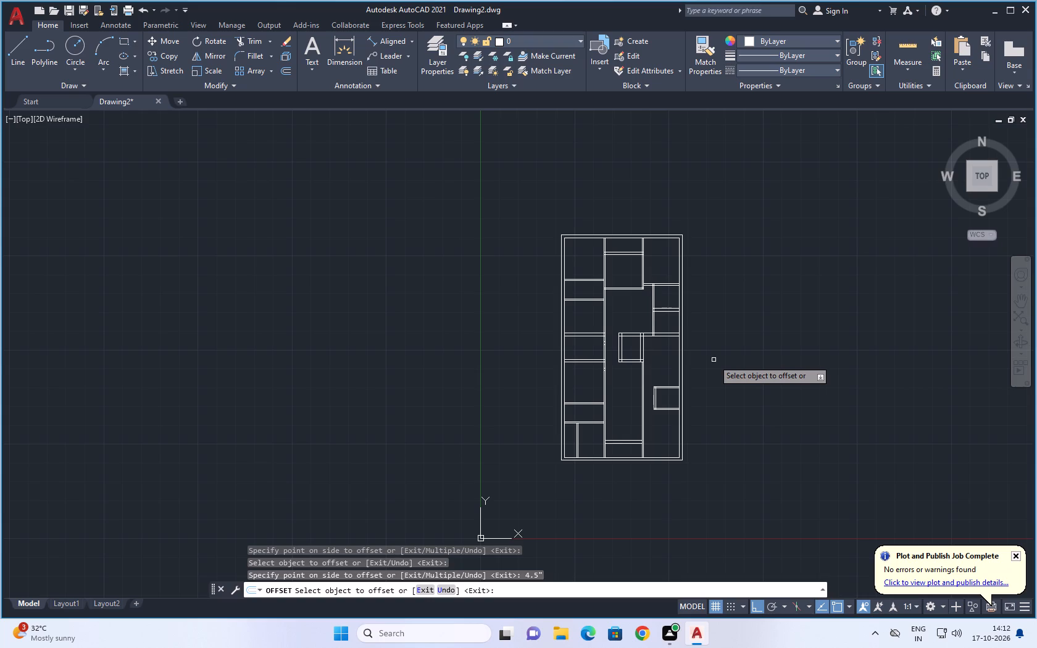
scroll(746, 341, "down", 1)
middle_click_drag(744, 365, 728, 299)
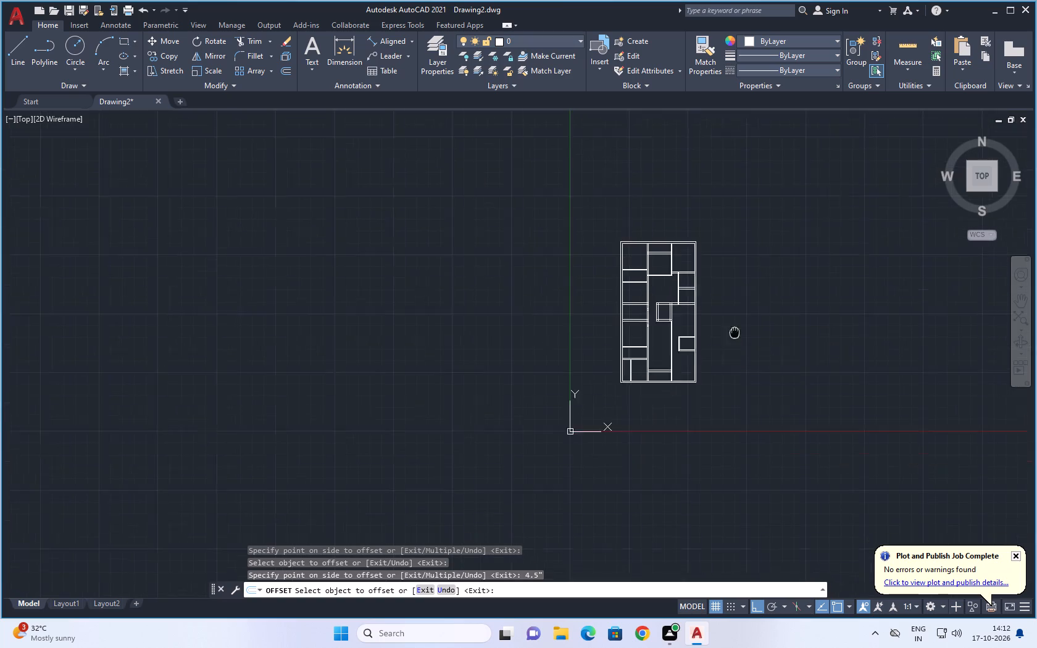
middle_click_drag(728, 299, 715, 281)
scroll(693, 338, "up", 1)
middle_click_drag(693, 347, 758, 395)
scroll(748, 393, "up", 1)
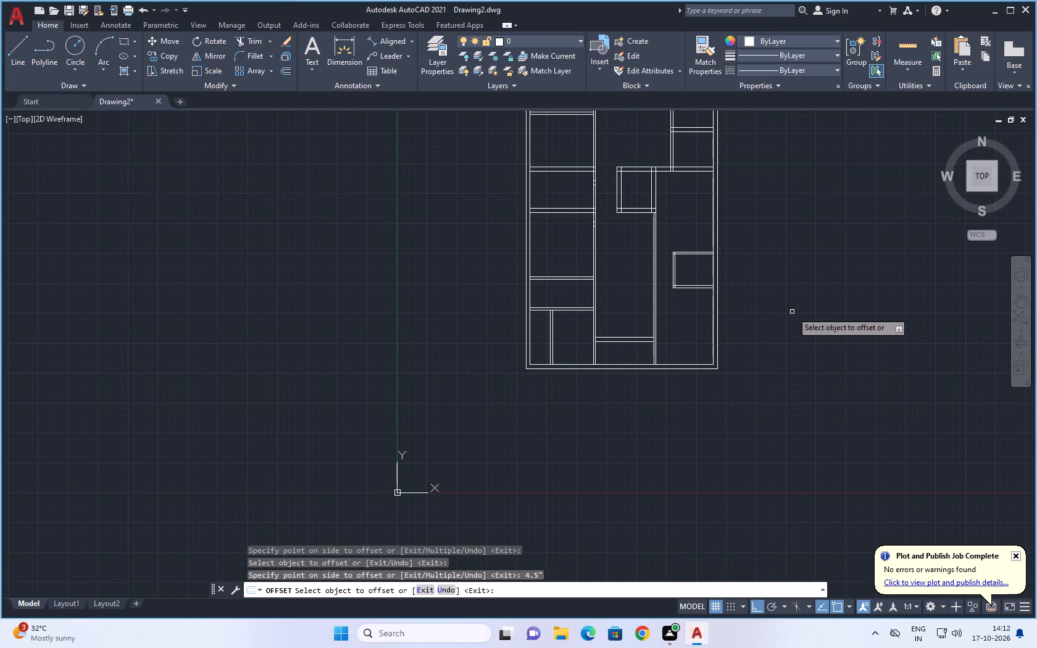
middle_click_drag(793, 318, 790, 371)
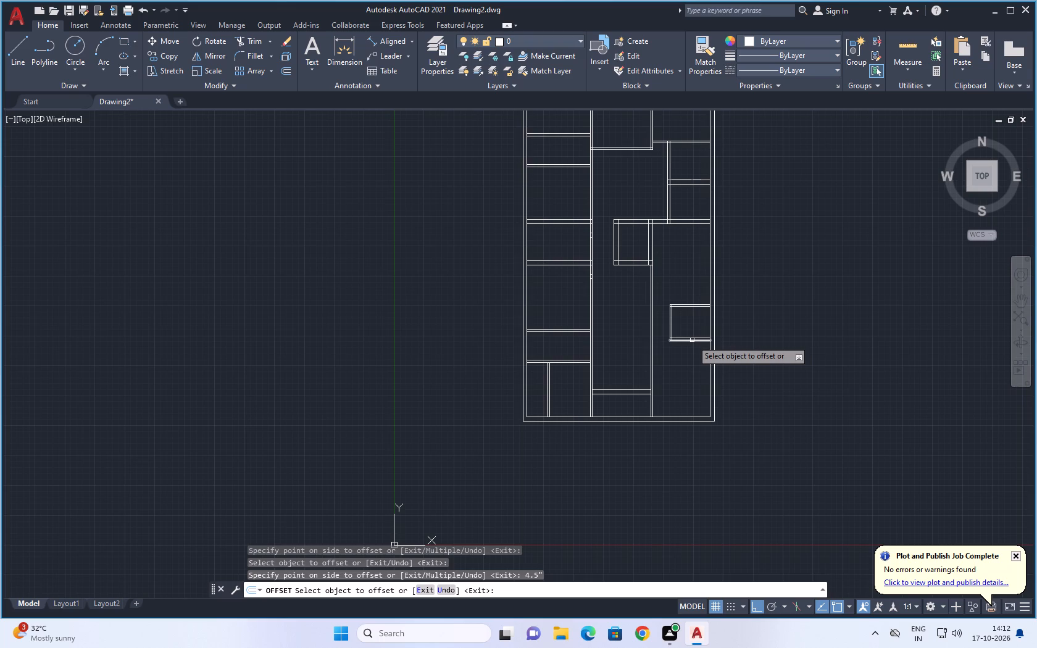
scroll(670, 343, "down", 1)
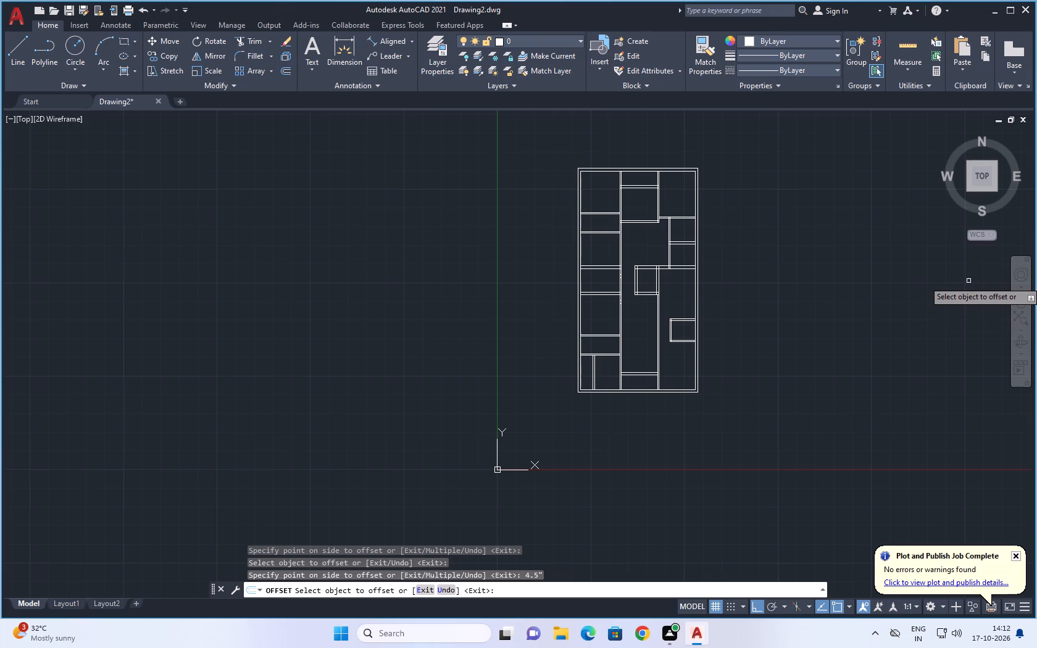
scroll(983, 285, "down", 1)
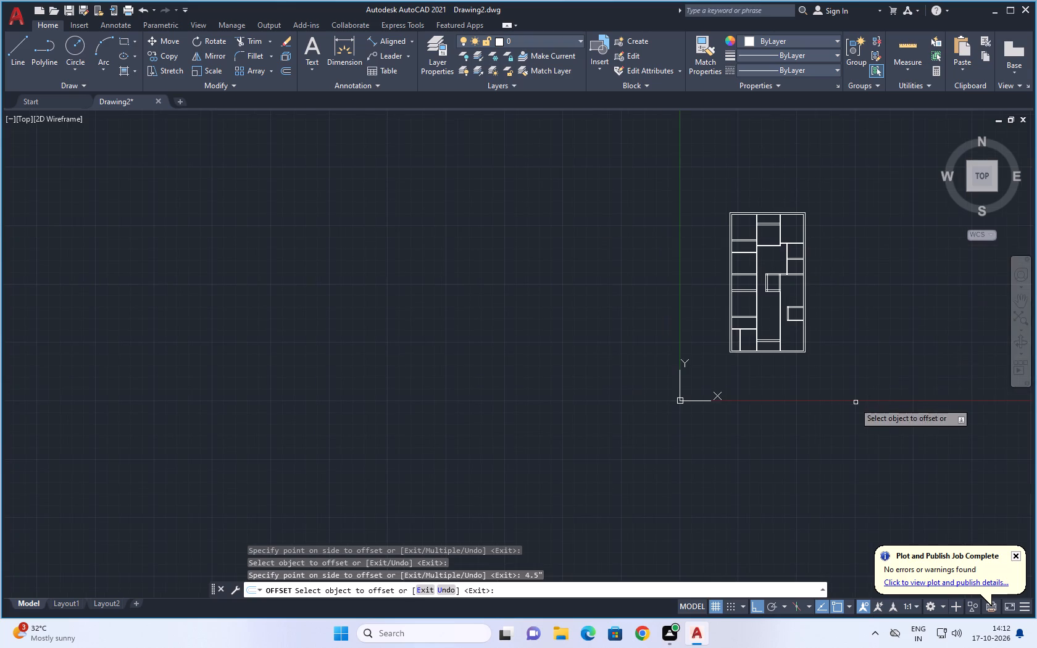
middle_click_drag(834, 378, 837, 340)
scroll(840, 277, "up", 1)
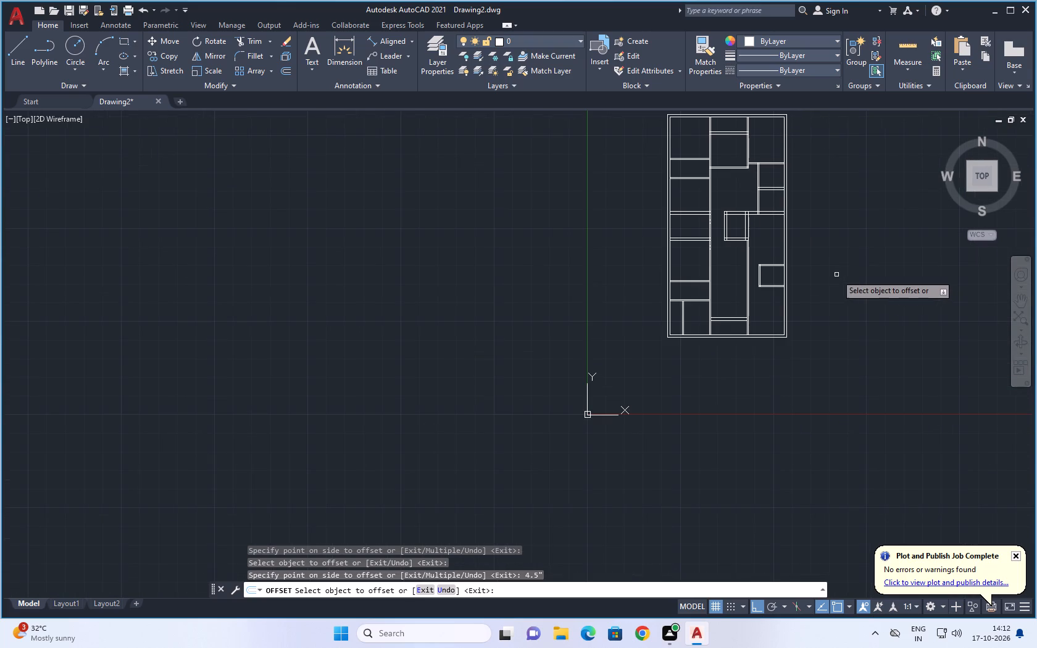
middle_click_drag(836, 275, 858, 359)
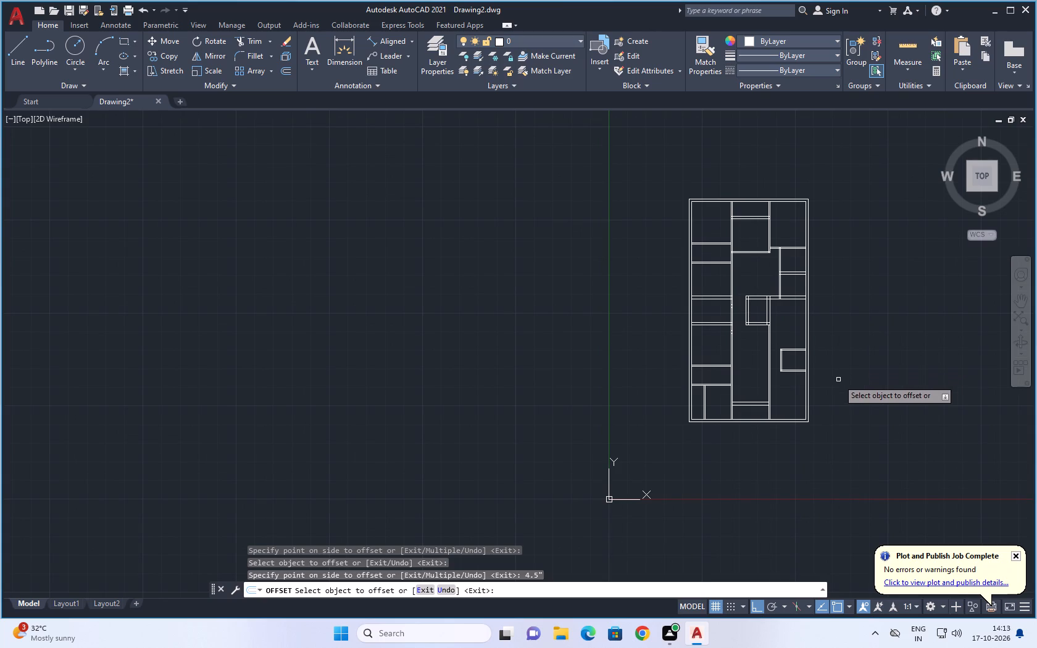
scroll(849, 383, "up", 1)
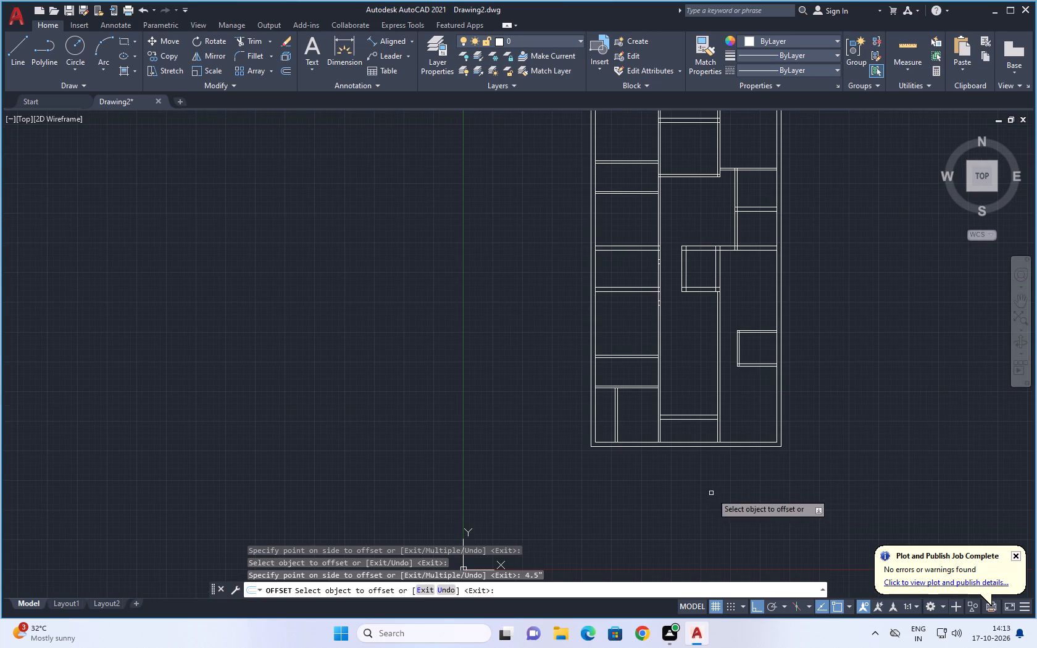
middle_click_drag(714, 491, 728, 468)
middle_click_drag(739, 451, 728, 497)
middle_click_drag(828, 263, 793, 371)
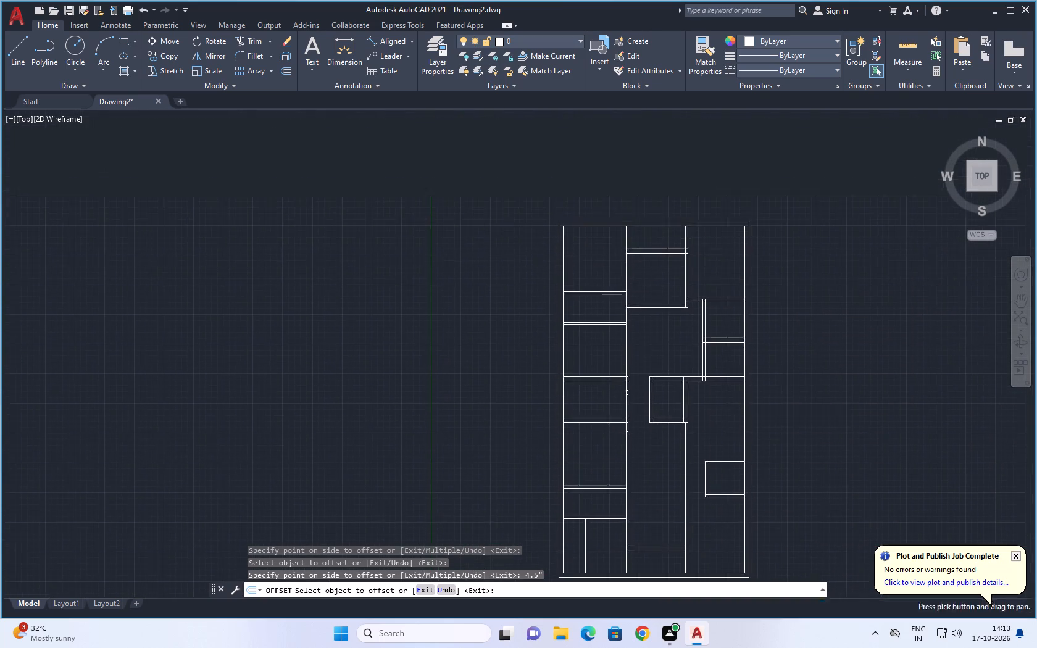
scroll(708, 369, "up", 1)
scroll(869, 320, "up", 1)
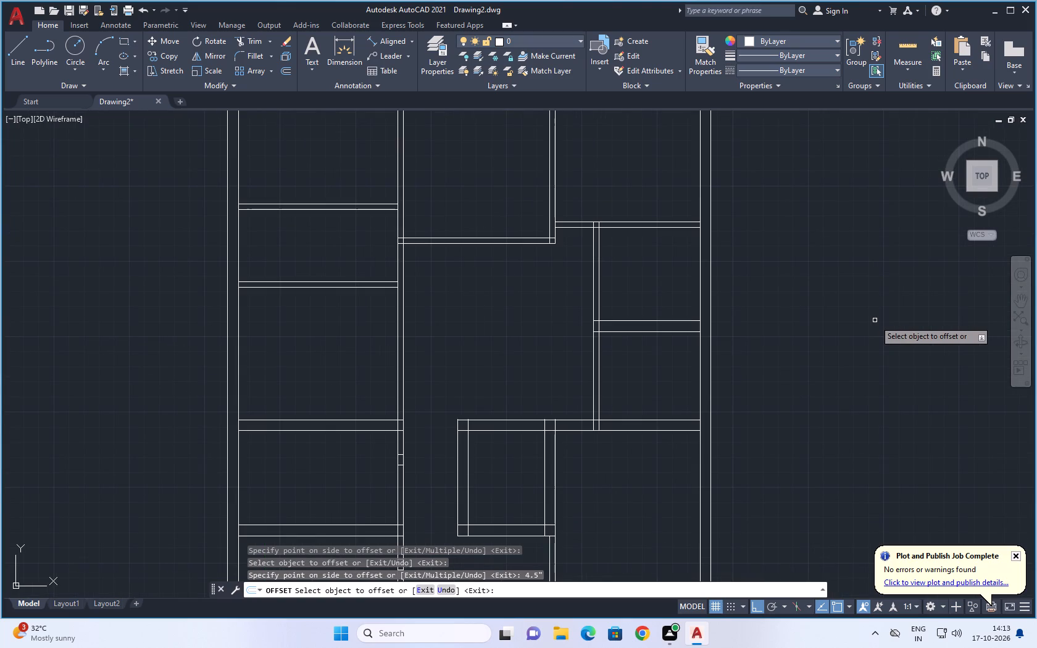
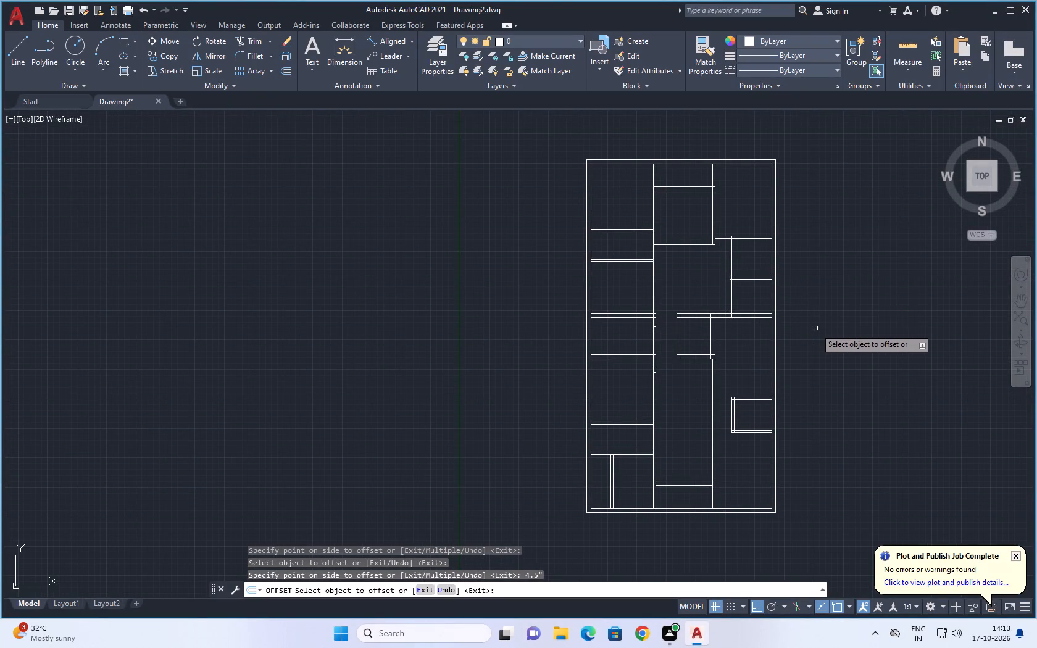
Examine the wall and partition layout across the whole plan, from the southern rooms to the northern rooms.
middle_click_drag(815, 328, 827, 260)
scroll(816, 333, "up", 1)
middle_click_drag(827, 305, 846, 271)
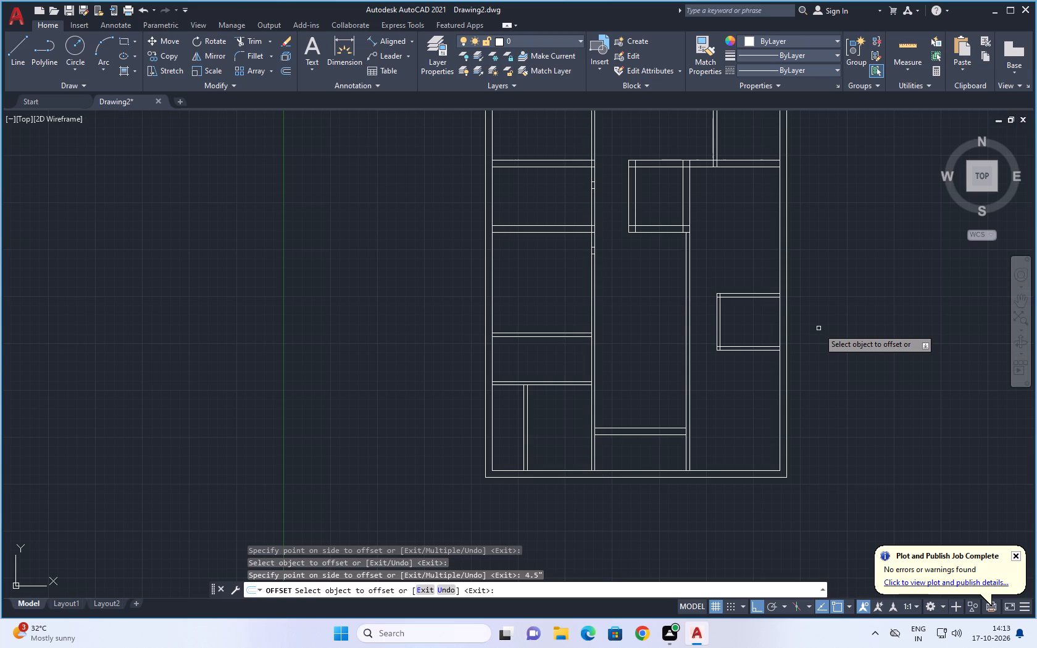
scroll(847, 358, "down", 2)
middle_click_drag(883, 318, 813, 364)
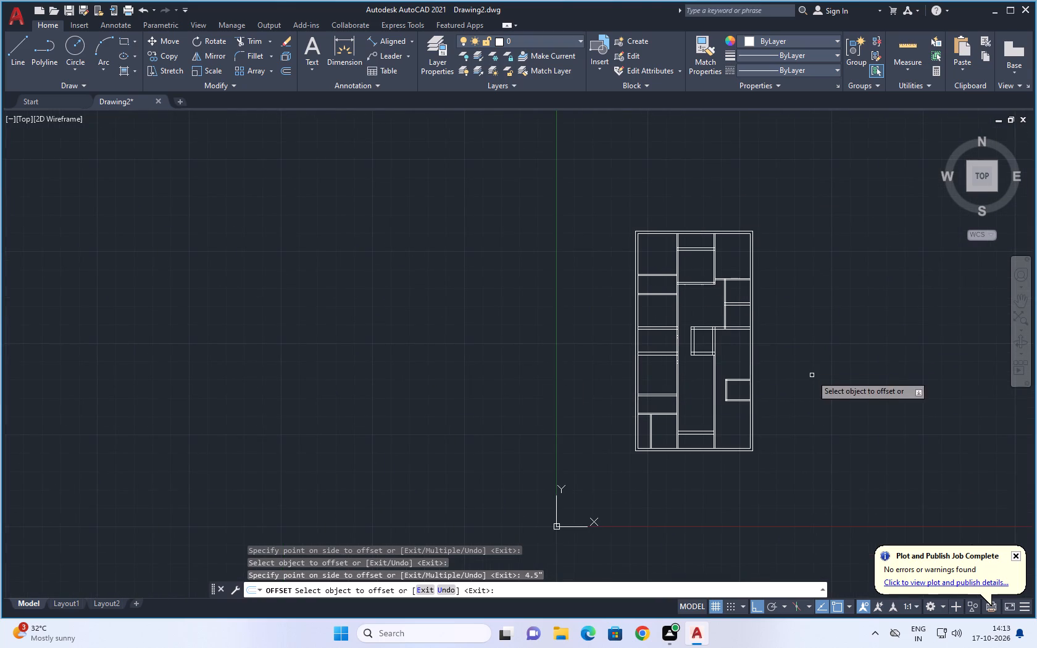
scroll(817, 398, "up", 1)
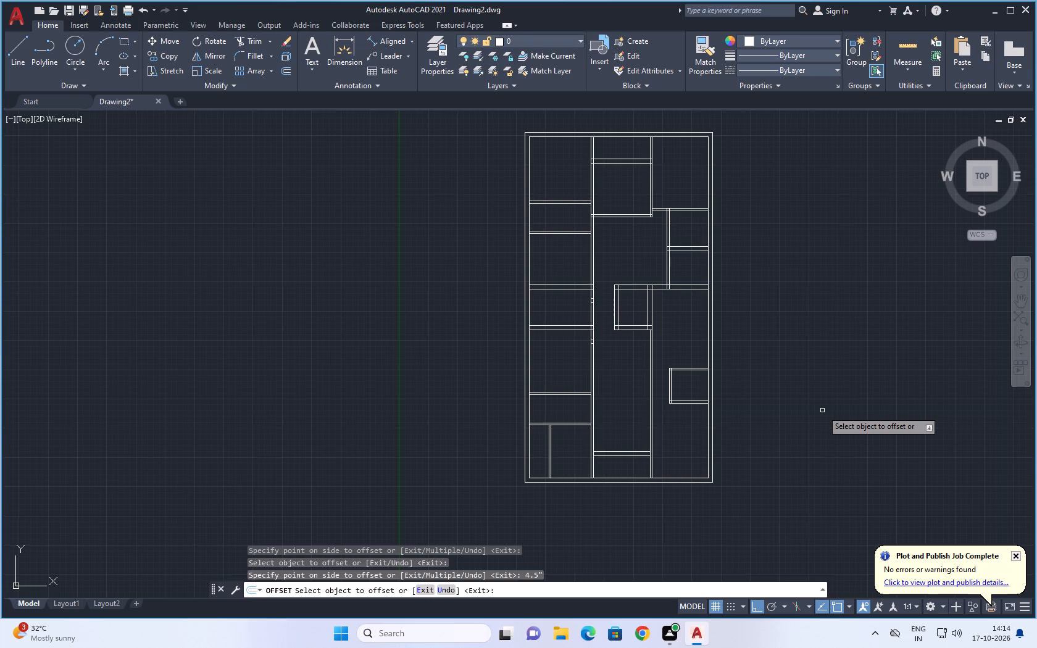
scroll(822, 410, "up", 2)
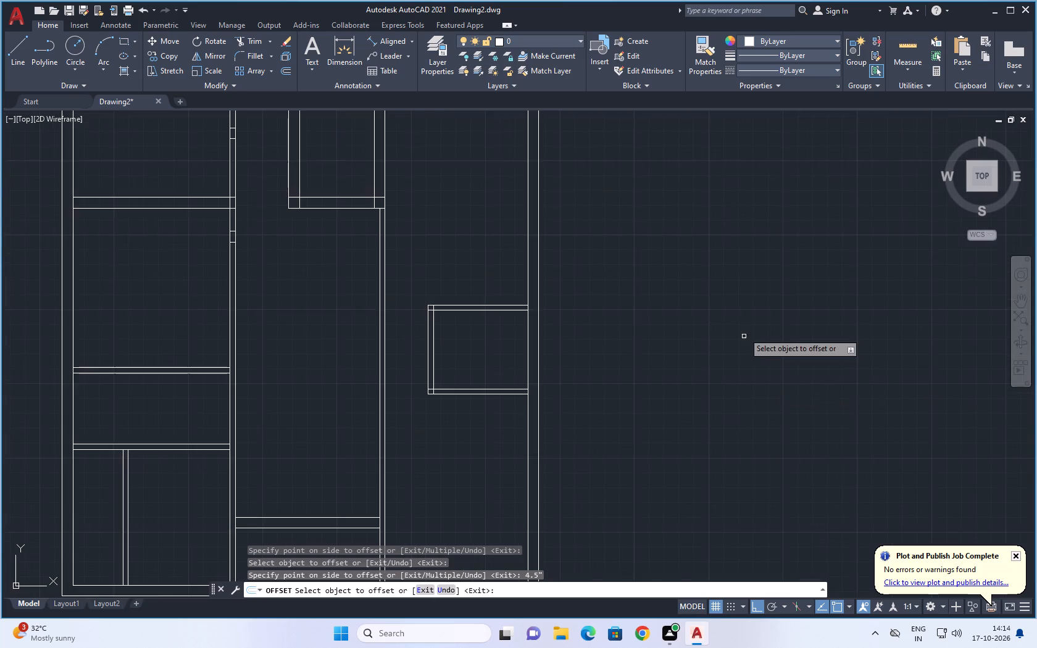
scroll(762, 338, "down", 2)
middle_click_drag(782, 360, 856, 453)
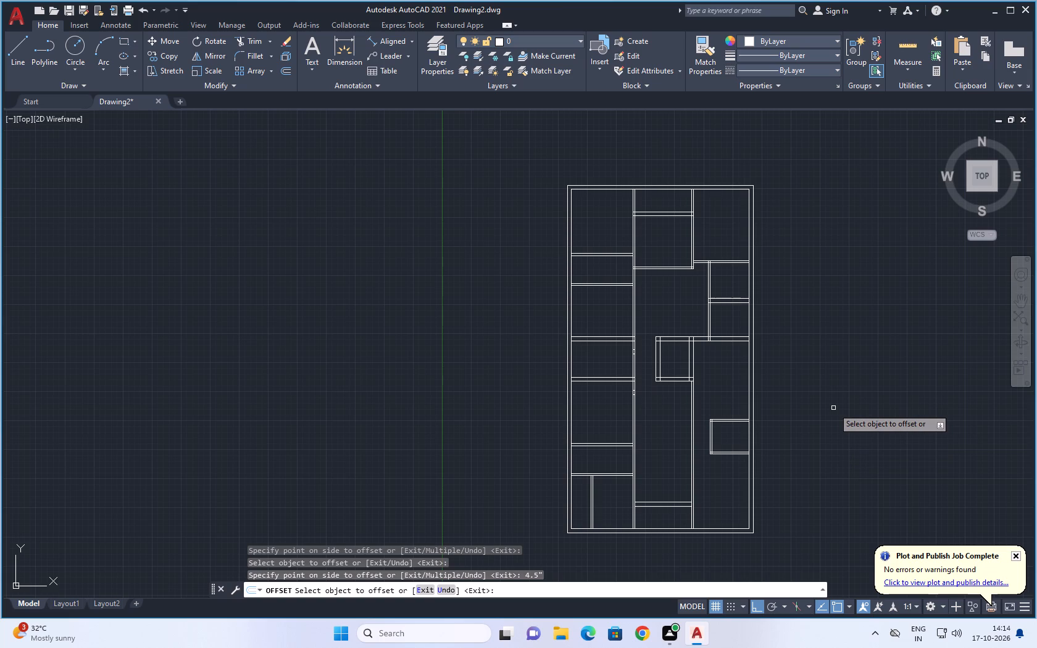
scroll(836, 378, "down", 1)
middle_click_drag(824, 336, 805, 381)
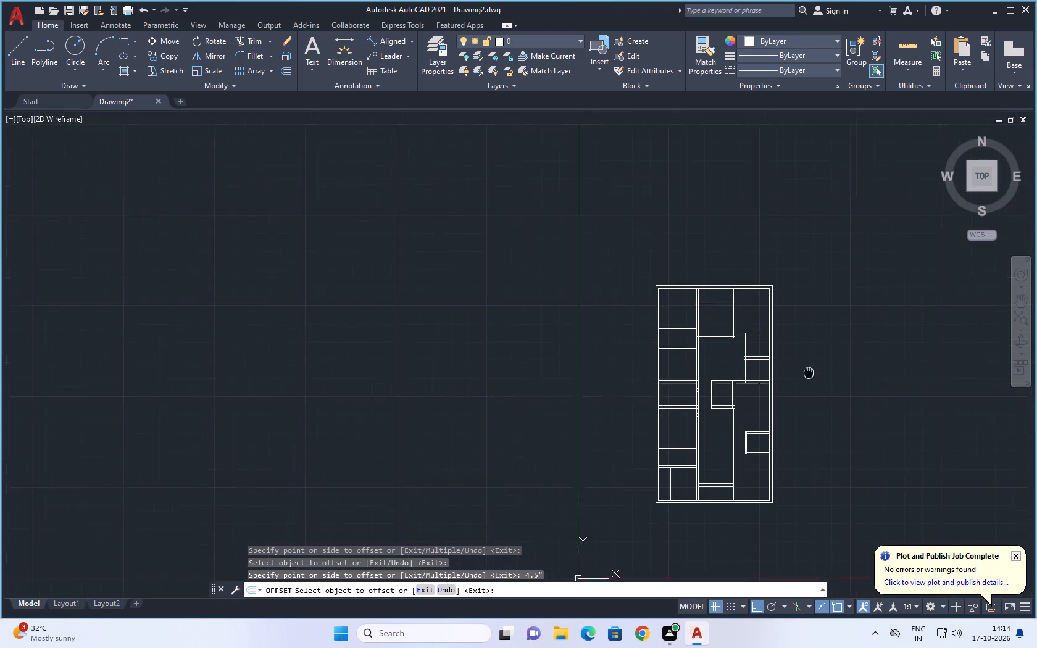
middle_click_drag(805, 381, 772, 428)
scroll(662, 412, "up", 4)
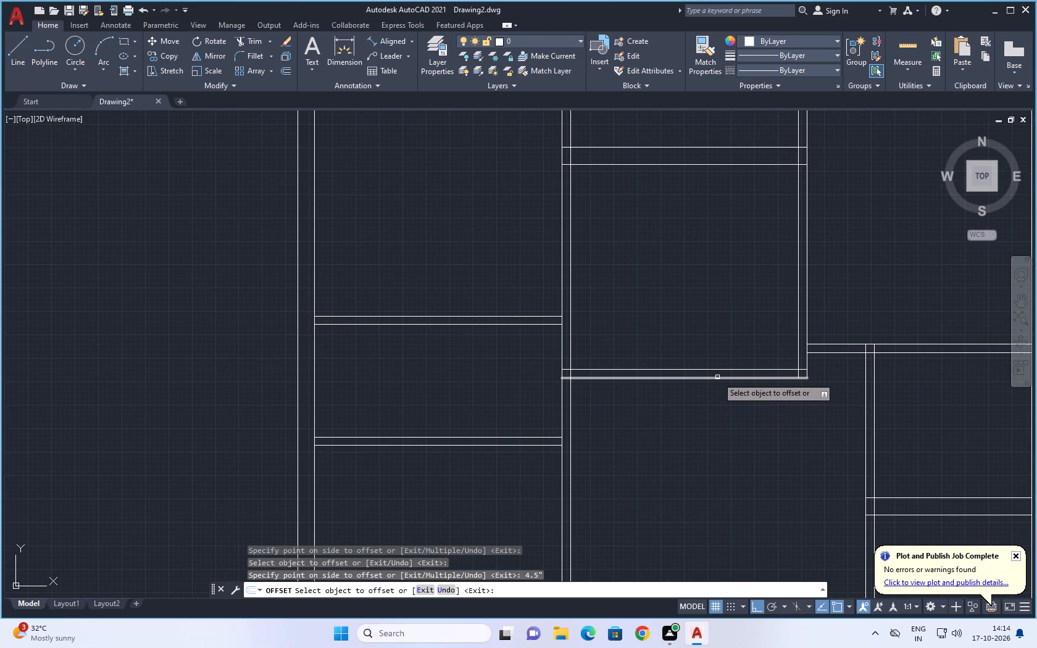
scroll(729, 416, "down", 2)
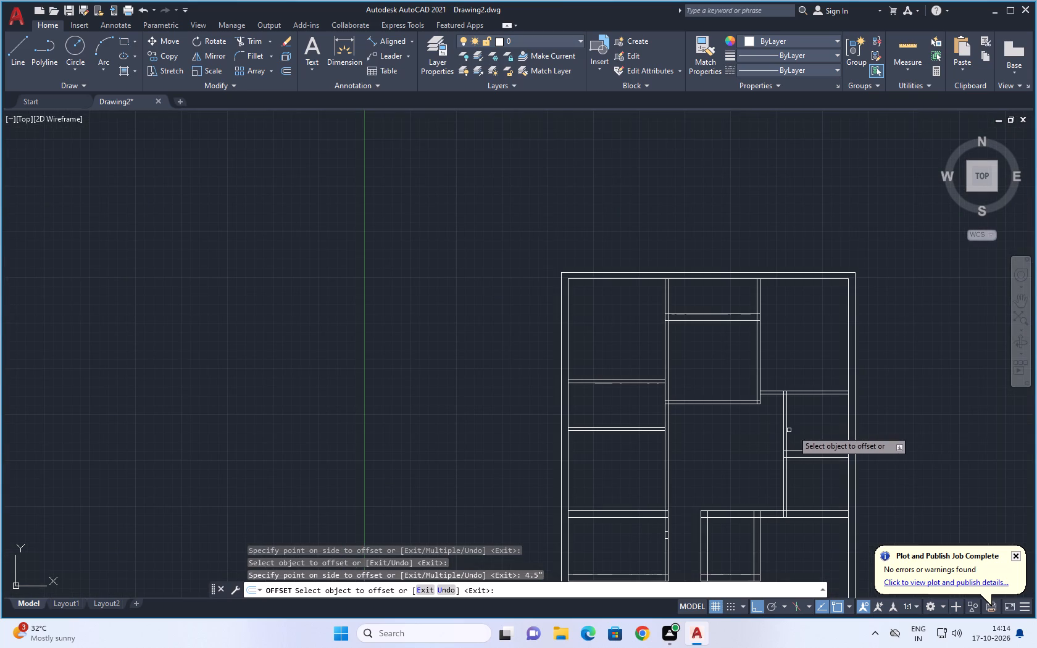
key("Escape")
key("Escape")
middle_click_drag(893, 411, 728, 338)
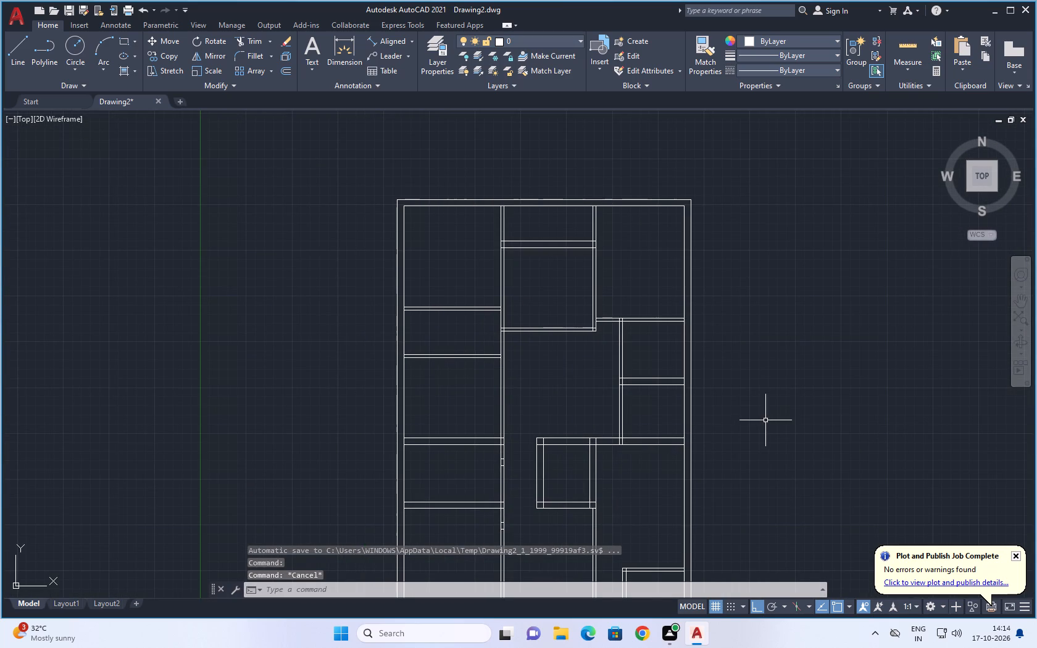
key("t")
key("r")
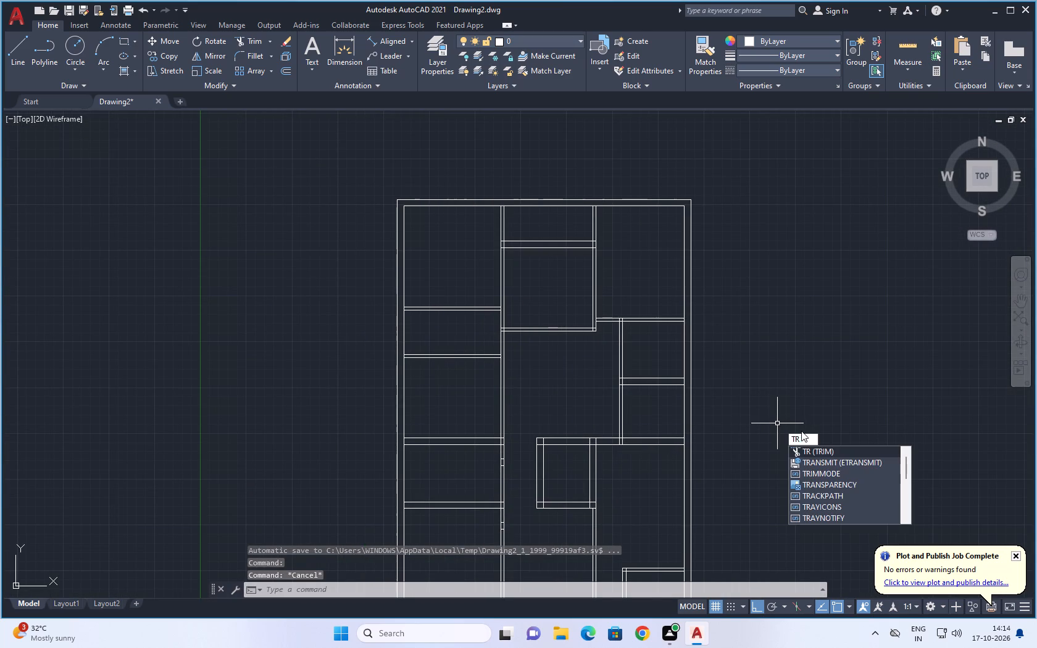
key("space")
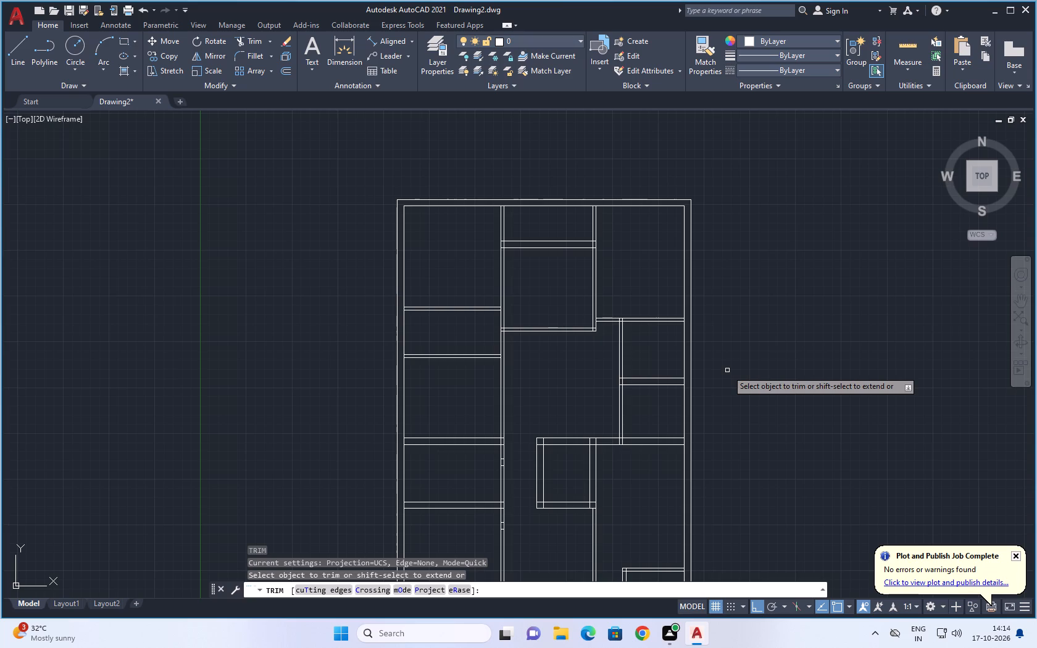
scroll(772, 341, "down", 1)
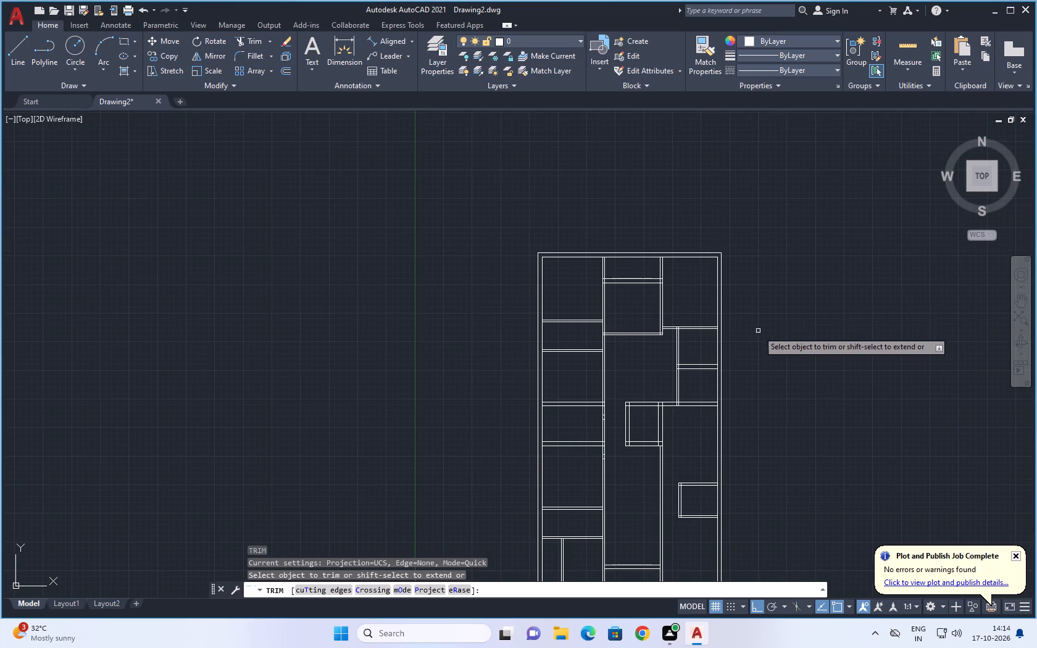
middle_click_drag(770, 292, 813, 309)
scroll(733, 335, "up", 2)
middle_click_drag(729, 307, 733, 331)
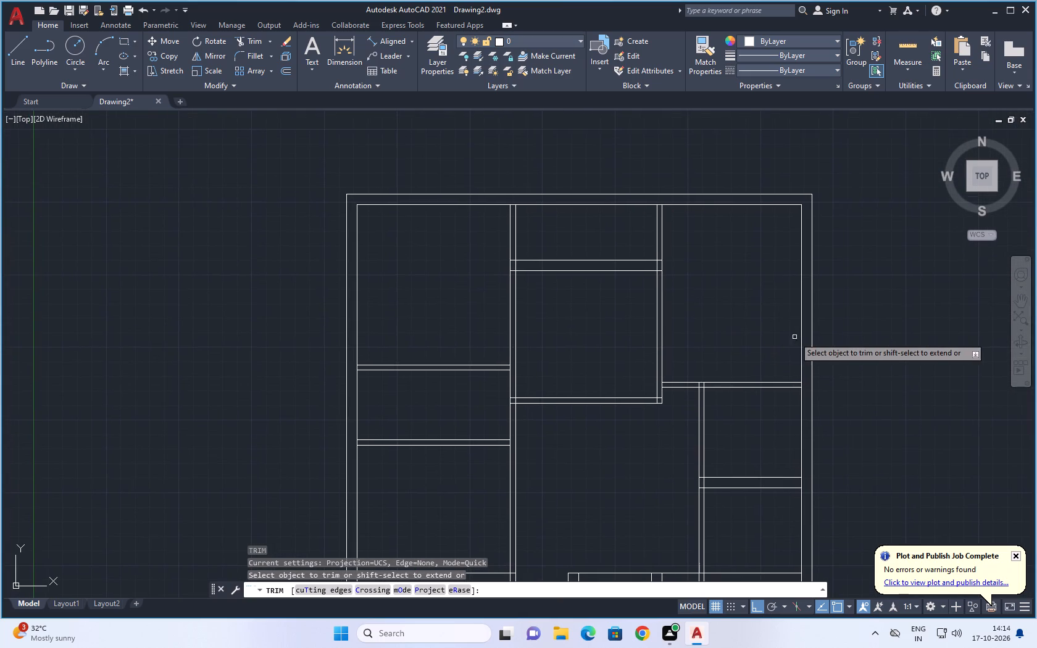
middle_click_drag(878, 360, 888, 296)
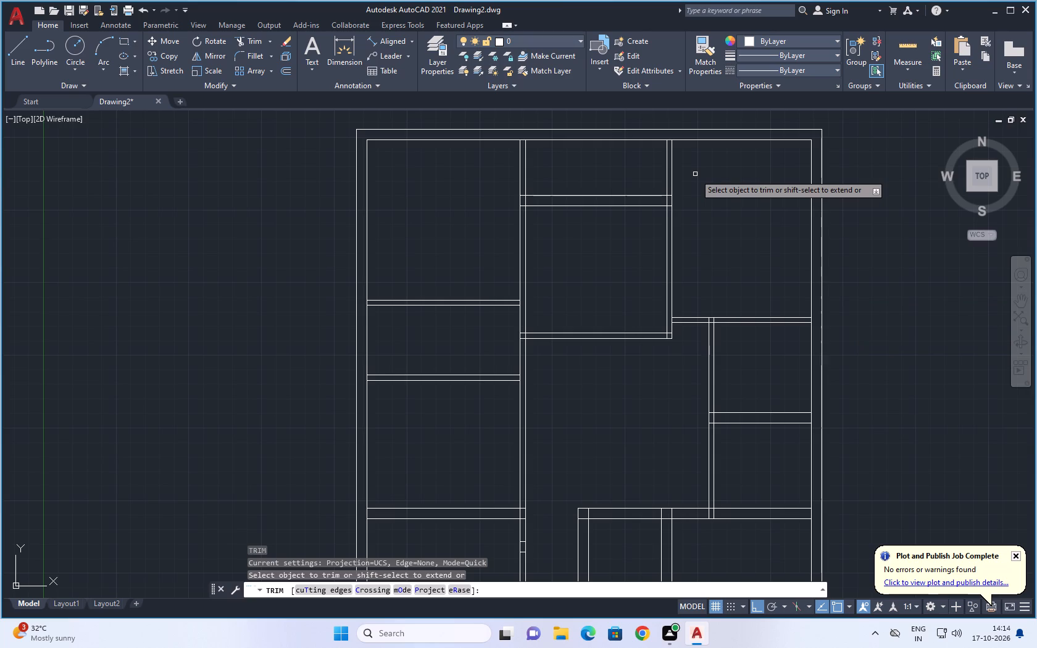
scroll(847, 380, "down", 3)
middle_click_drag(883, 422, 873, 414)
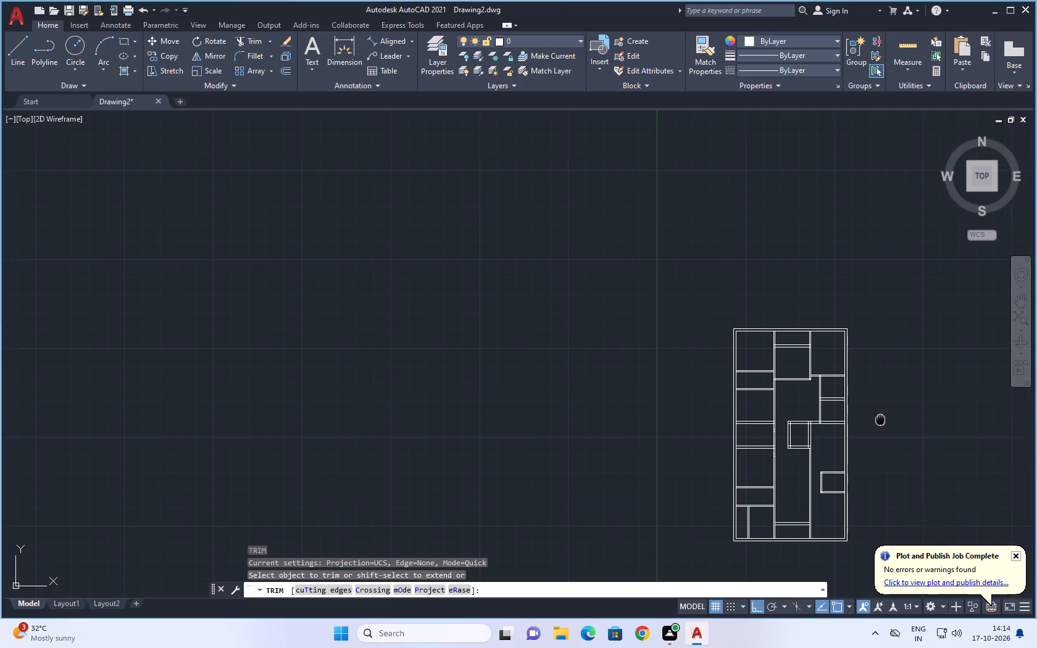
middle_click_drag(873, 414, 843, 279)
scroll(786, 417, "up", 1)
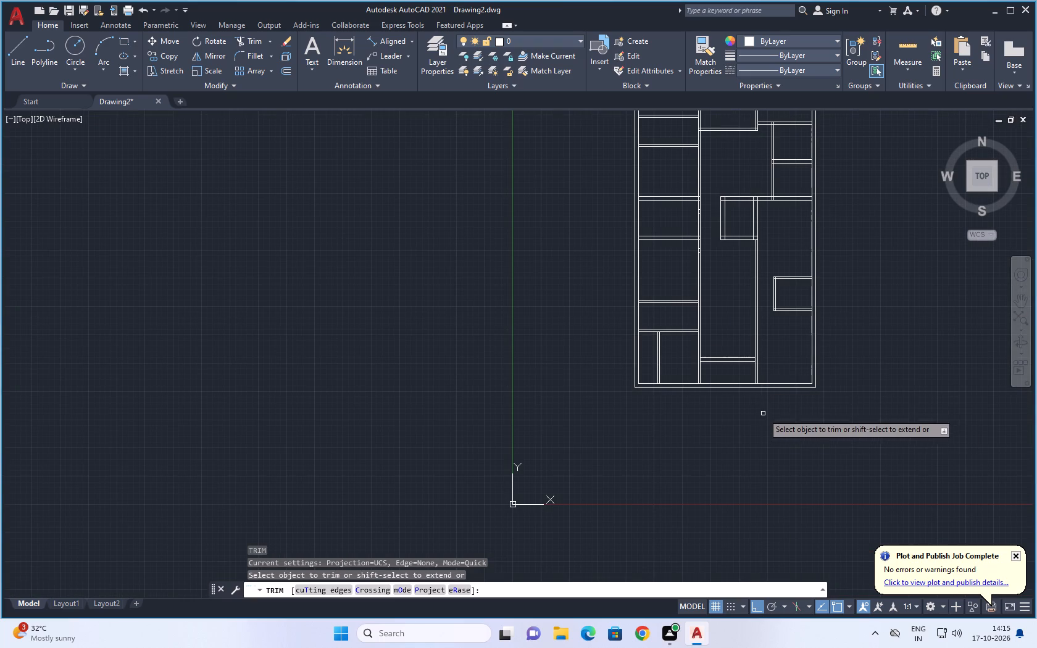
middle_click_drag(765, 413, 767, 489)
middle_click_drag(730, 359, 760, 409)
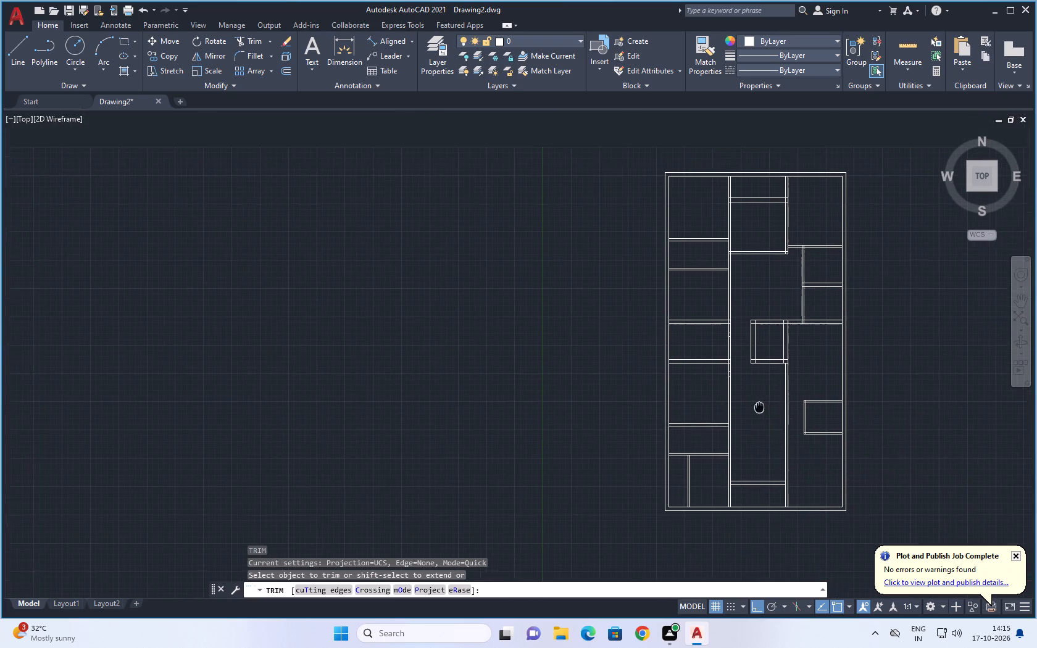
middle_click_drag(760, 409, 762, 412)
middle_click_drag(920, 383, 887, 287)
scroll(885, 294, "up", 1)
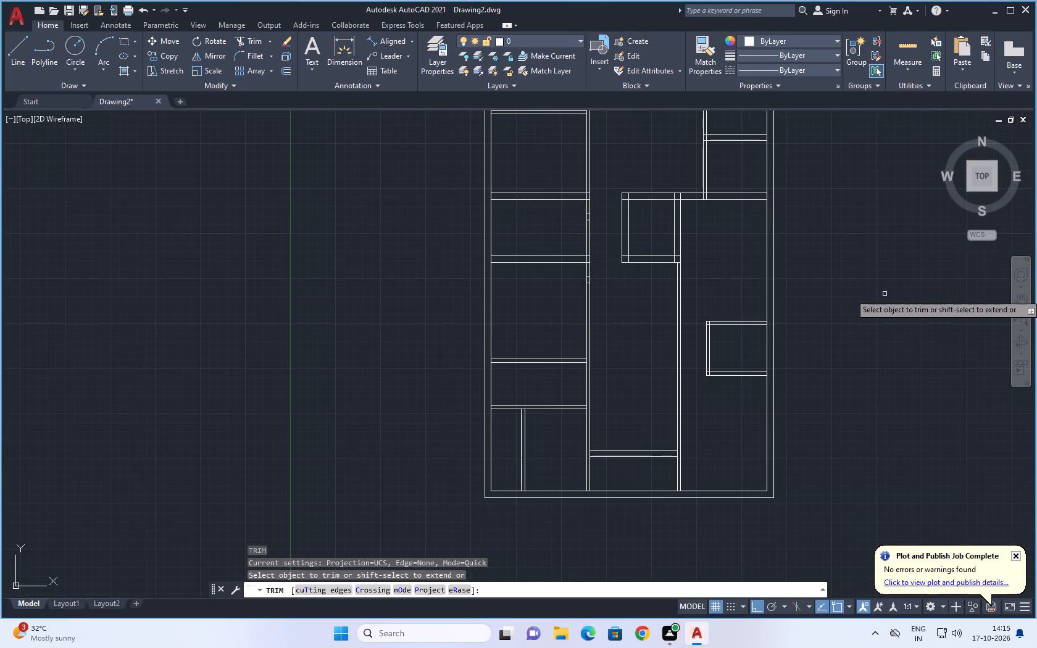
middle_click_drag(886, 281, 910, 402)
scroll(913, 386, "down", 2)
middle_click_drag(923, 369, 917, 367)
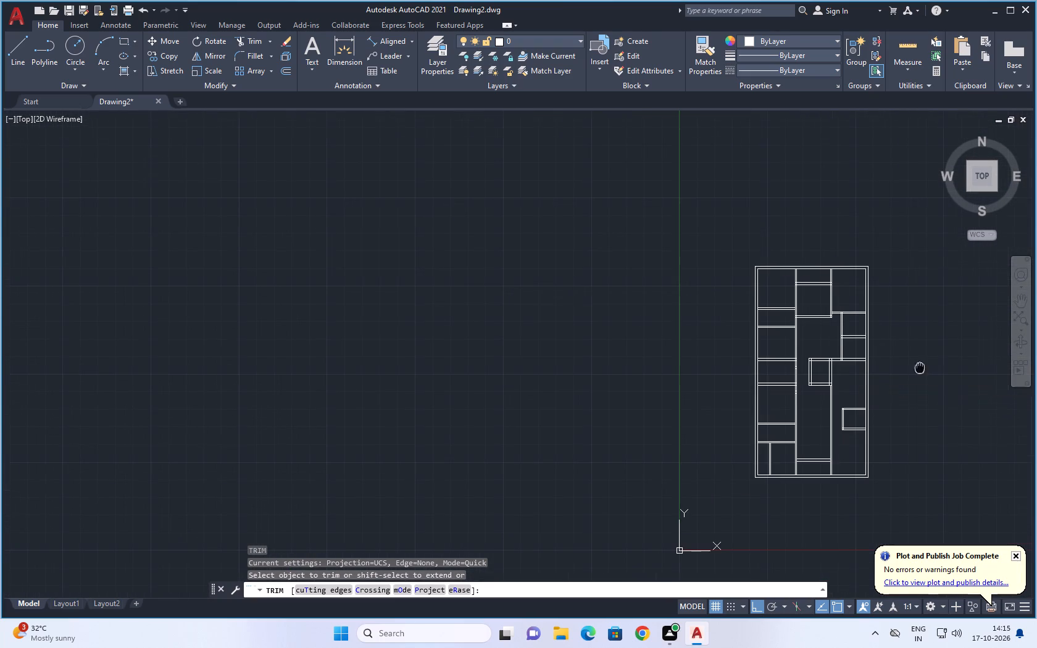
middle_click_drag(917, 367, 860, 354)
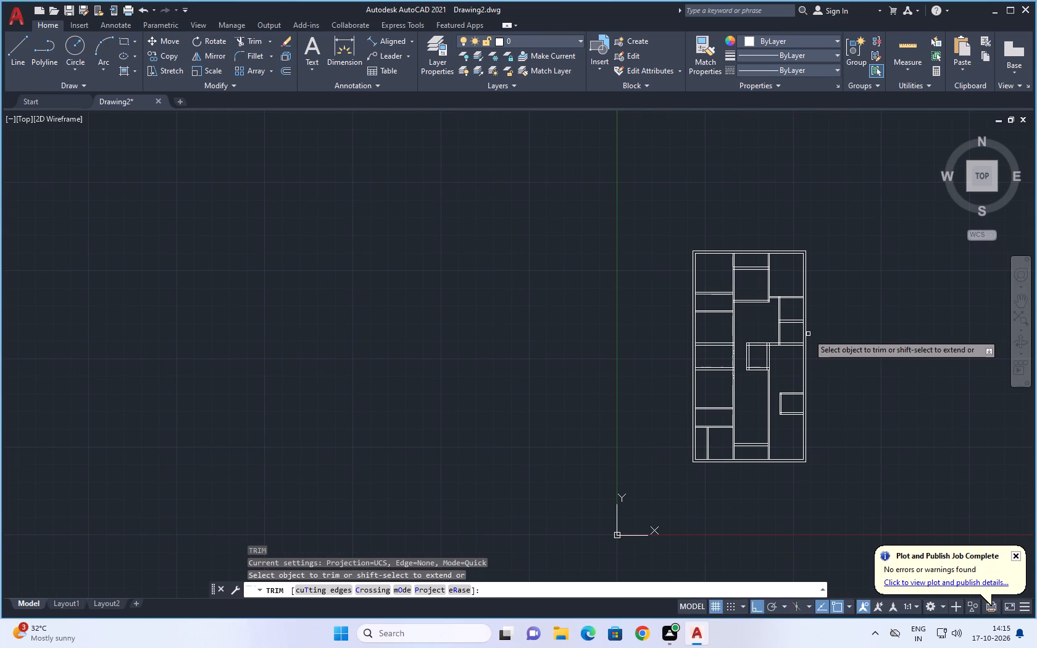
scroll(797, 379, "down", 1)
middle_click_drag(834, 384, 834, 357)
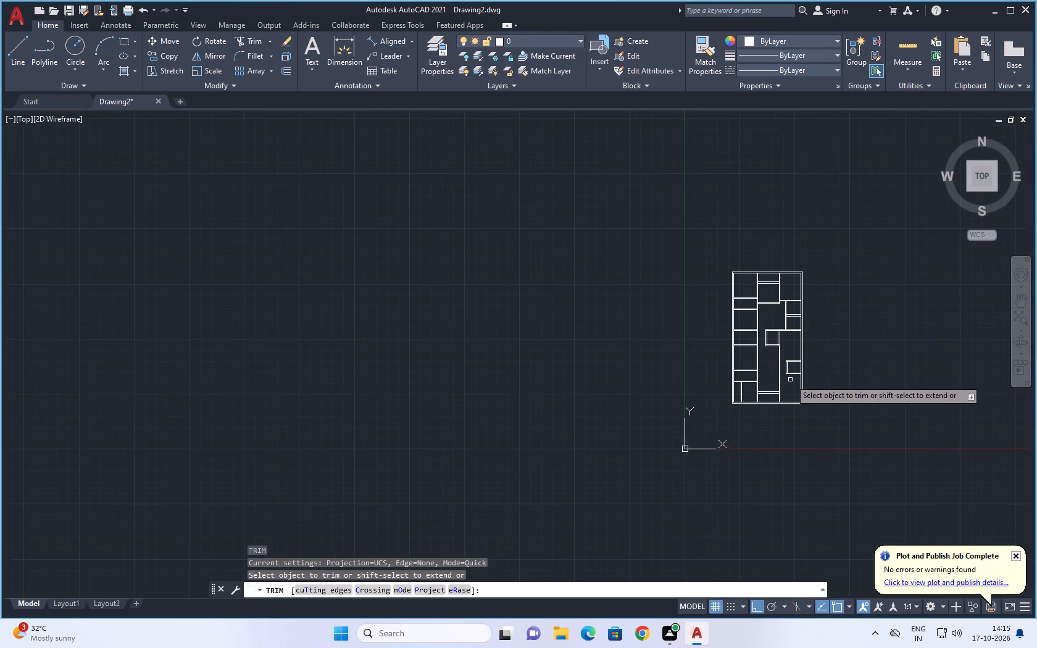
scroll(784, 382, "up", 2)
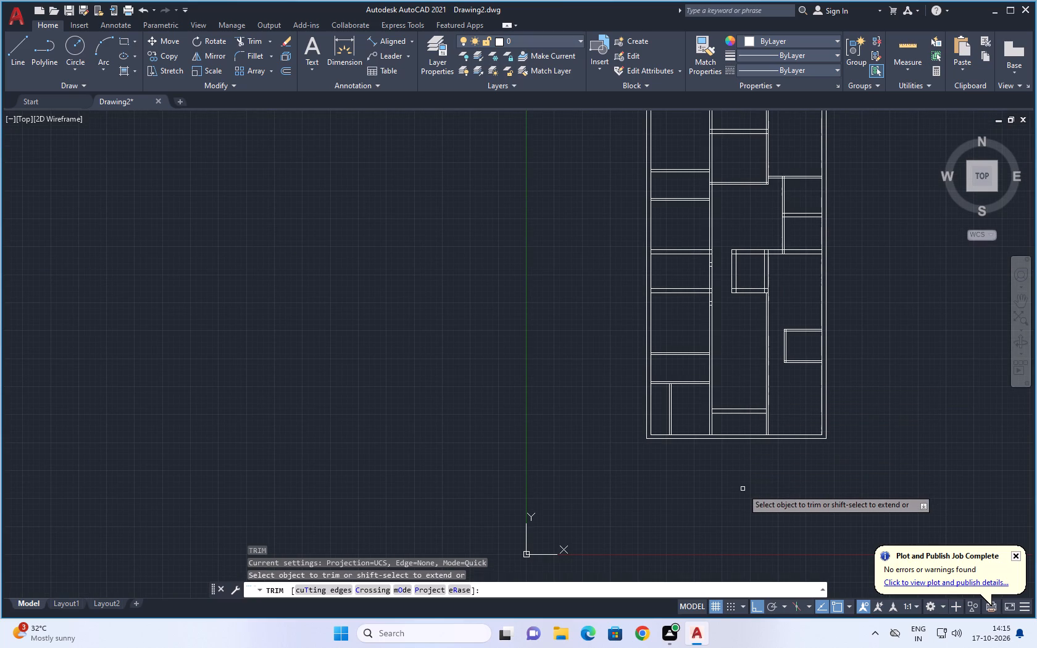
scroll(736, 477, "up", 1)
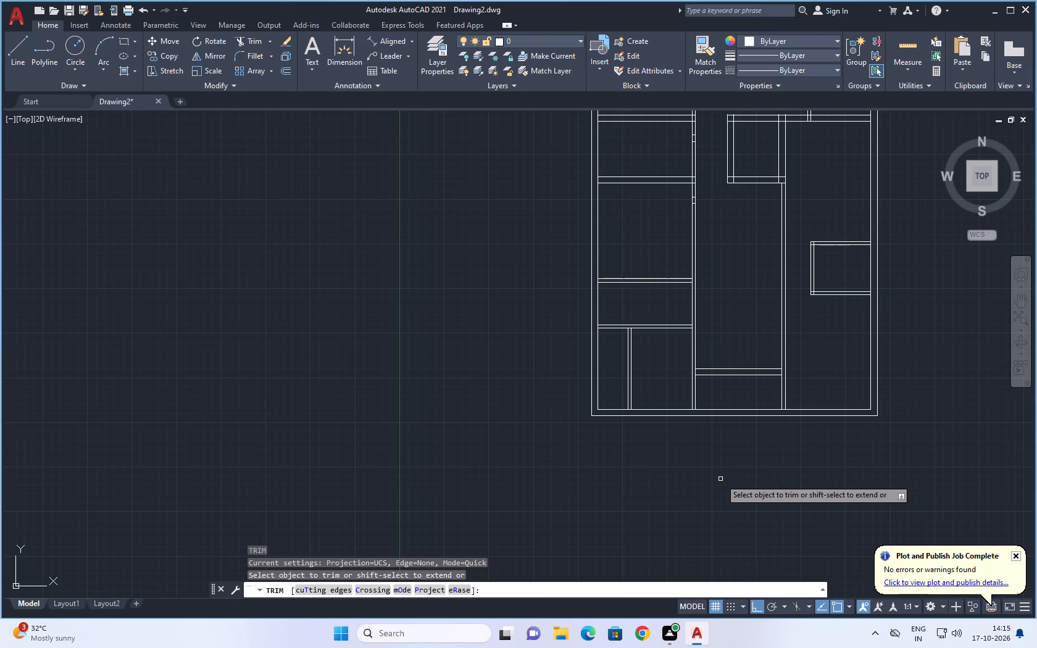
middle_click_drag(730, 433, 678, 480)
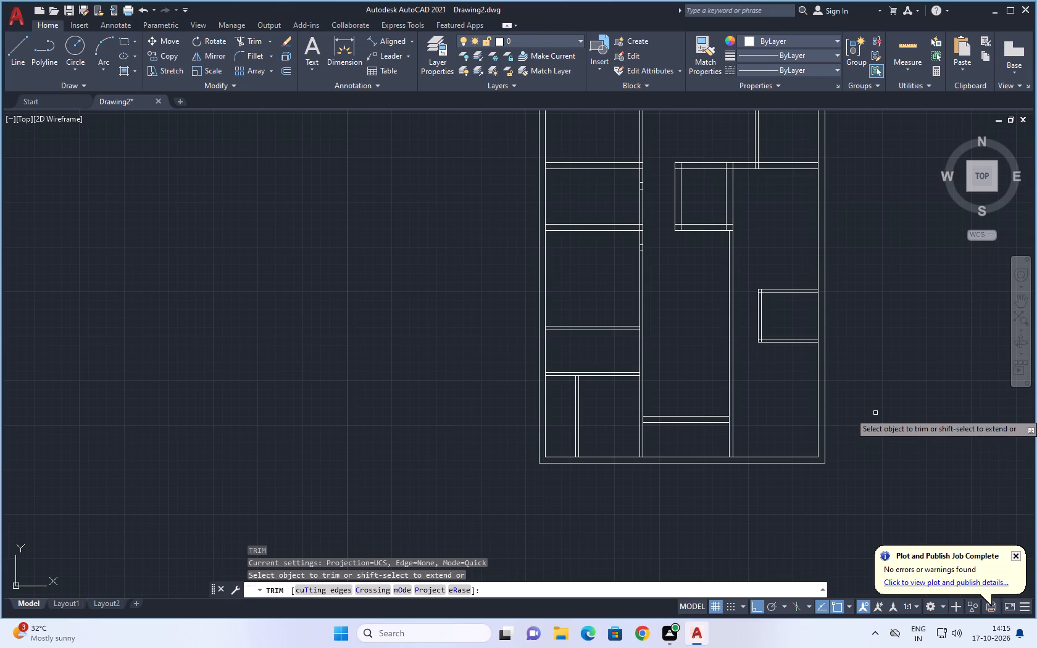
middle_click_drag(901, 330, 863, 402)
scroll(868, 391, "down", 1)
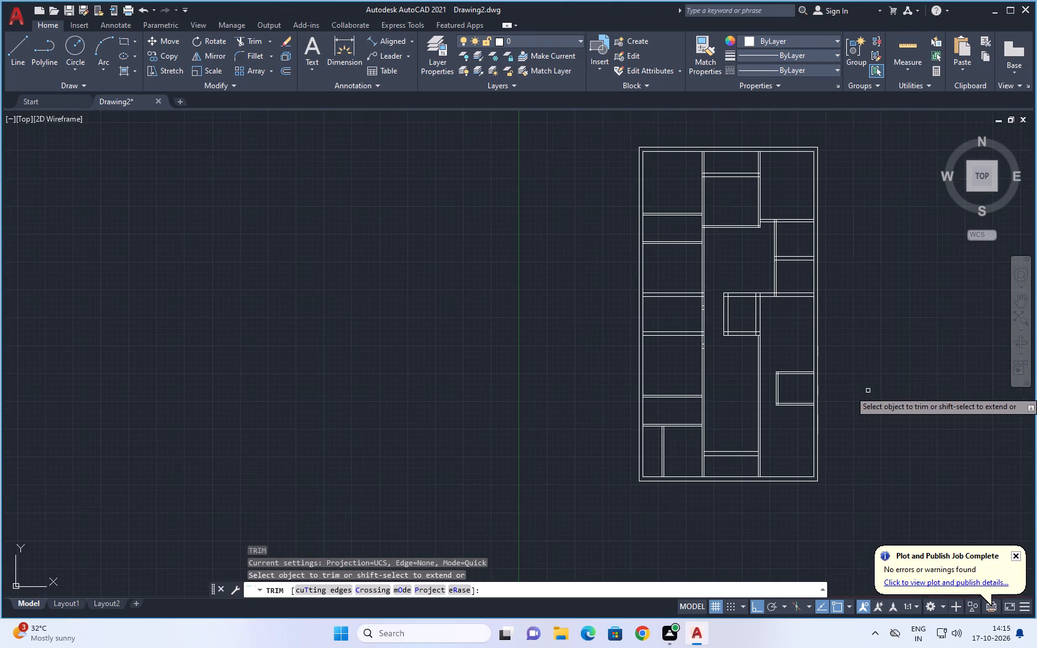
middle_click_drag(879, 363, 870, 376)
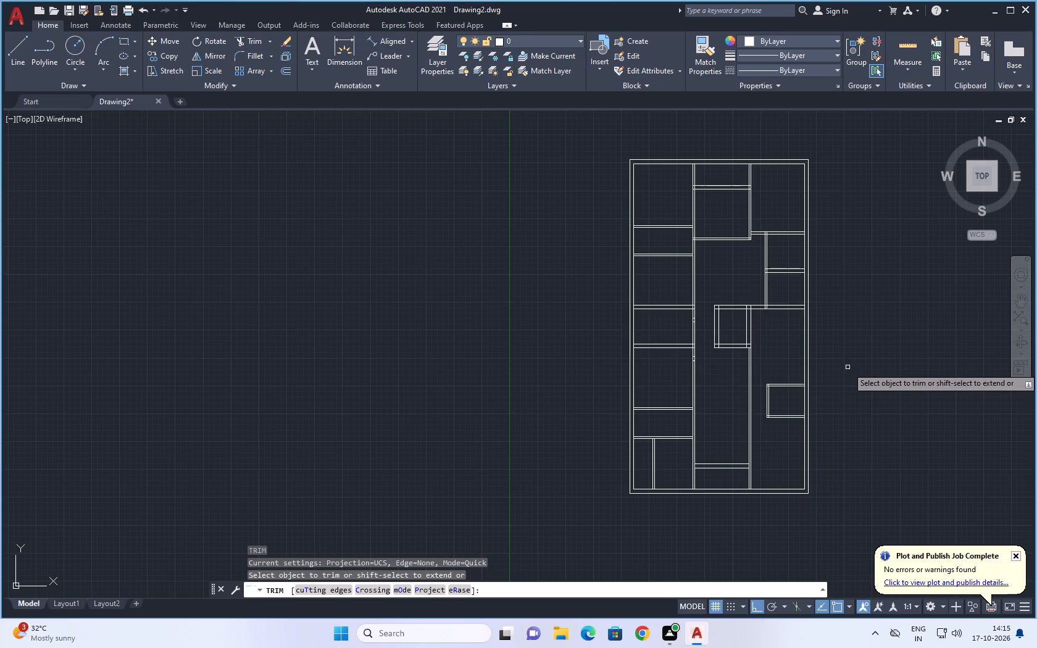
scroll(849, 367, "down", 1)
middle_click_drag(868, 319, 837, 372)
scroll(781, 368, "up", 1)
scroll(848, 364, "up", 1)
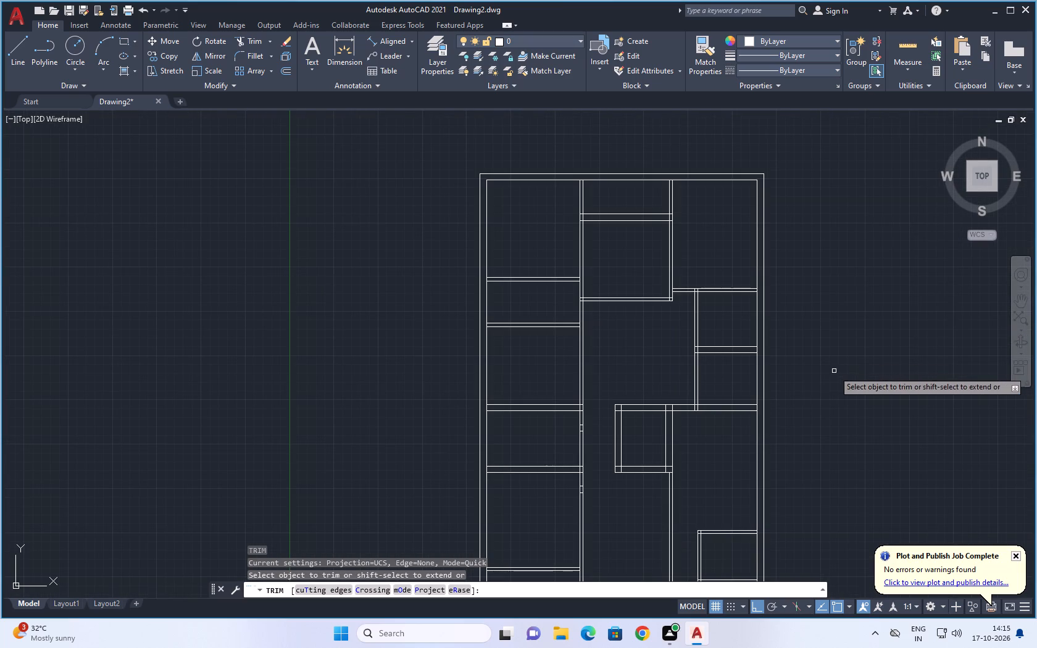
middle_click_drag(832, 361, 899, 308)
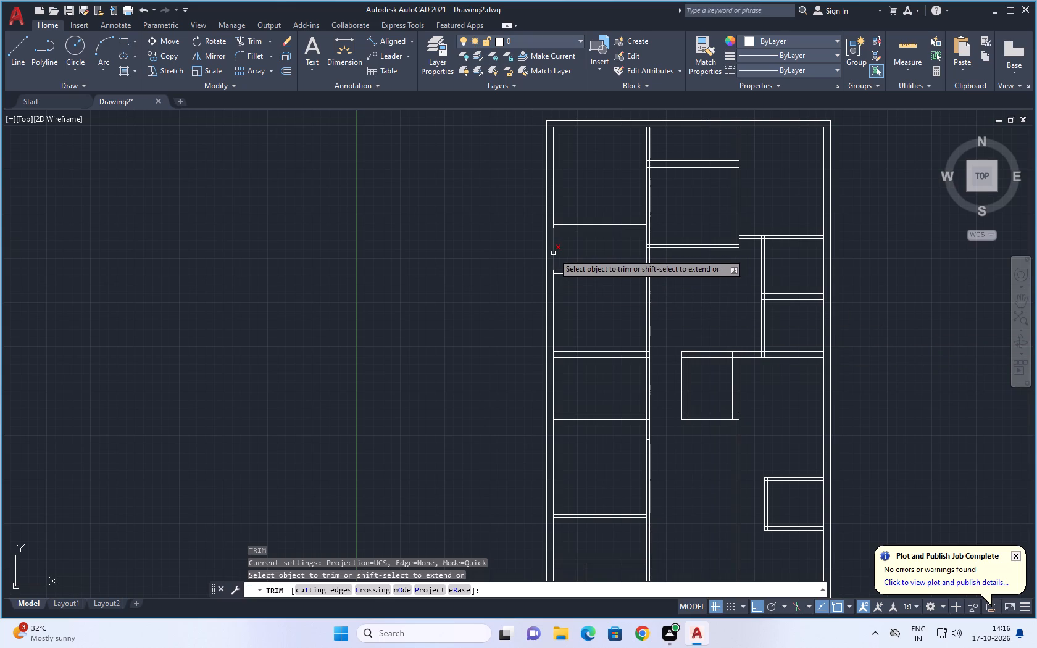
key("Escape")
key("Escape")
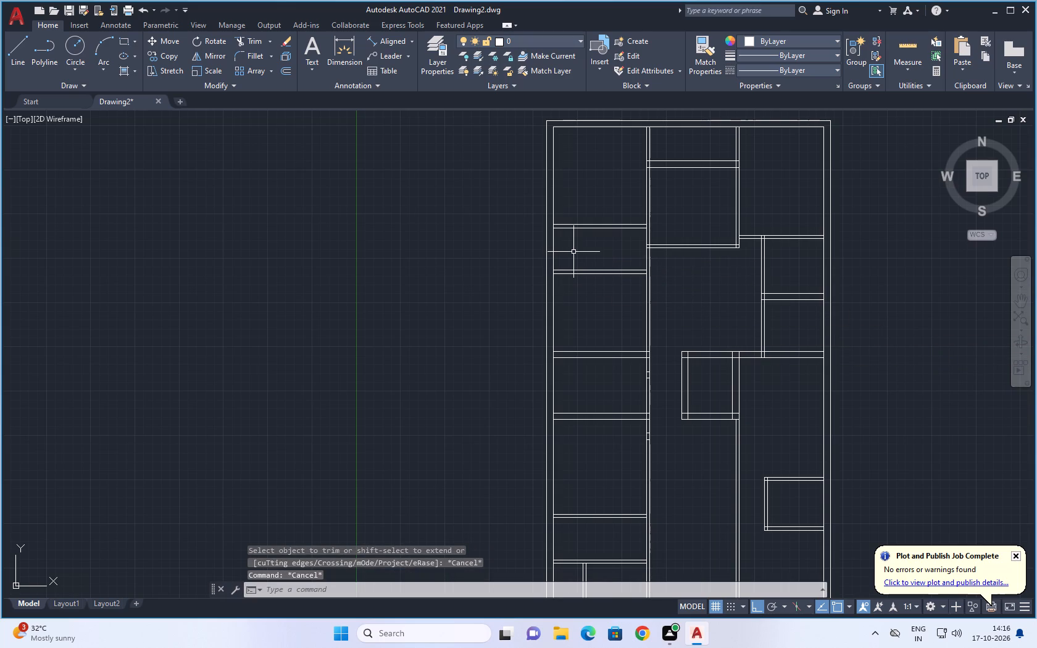
Break the west exterior wall's inner line at its junction with the south line of the west bay's second partition from the north.
type("BRE")
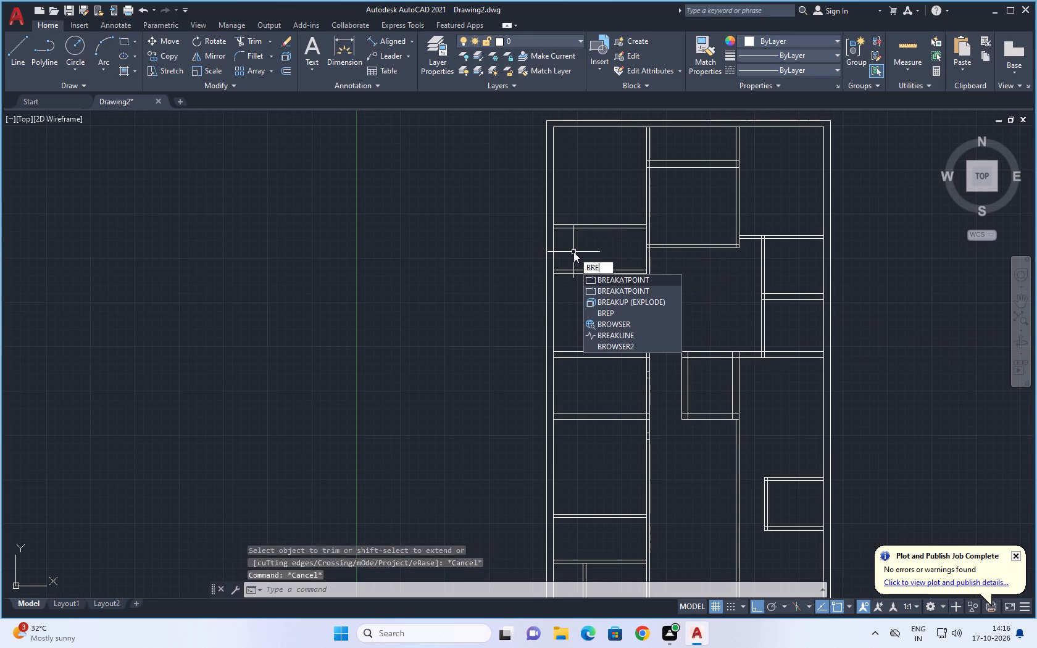
left_click(610, 276)
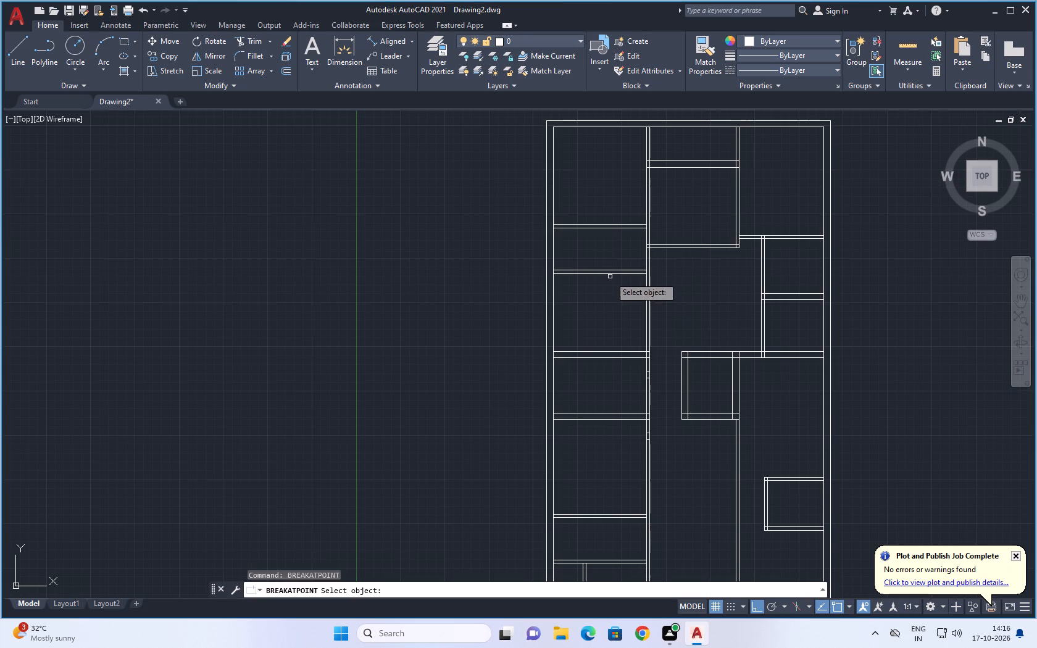
scroll(559, 259, "up", 1)
middle_click_drag(585, 249, 654, 286)
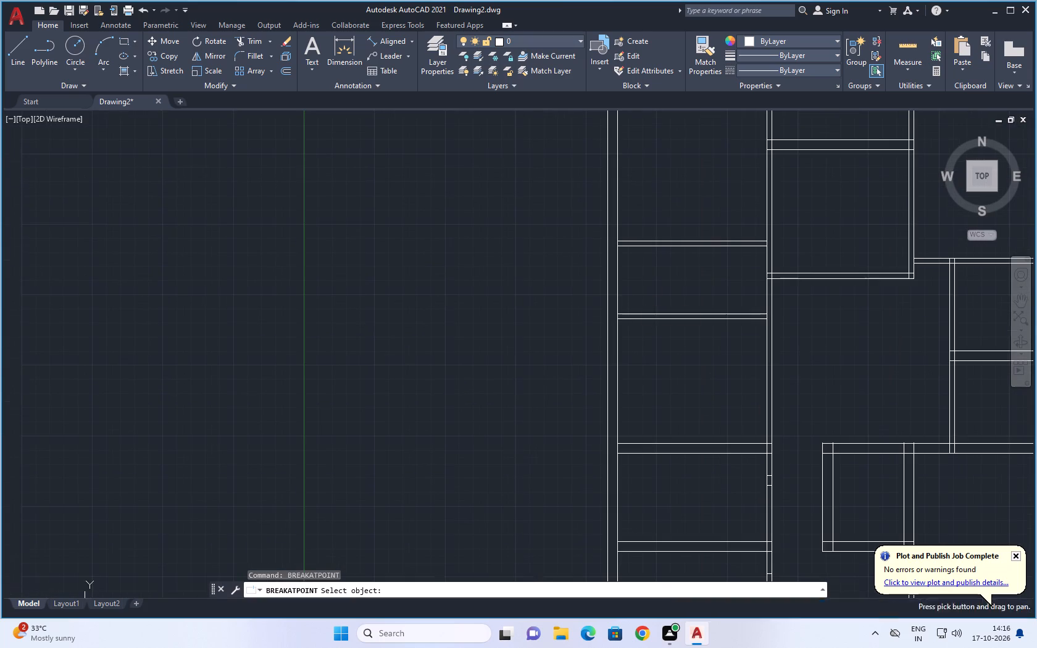
left_click(615, 303)
left_click(619, 304)
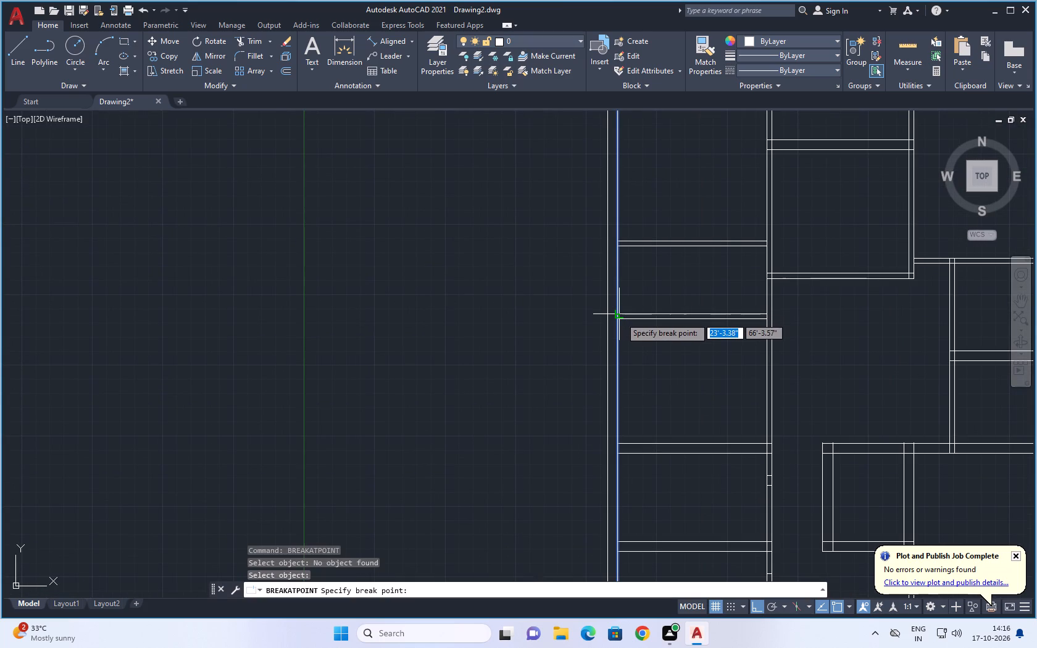
scroll(619, 312, "up", 3)
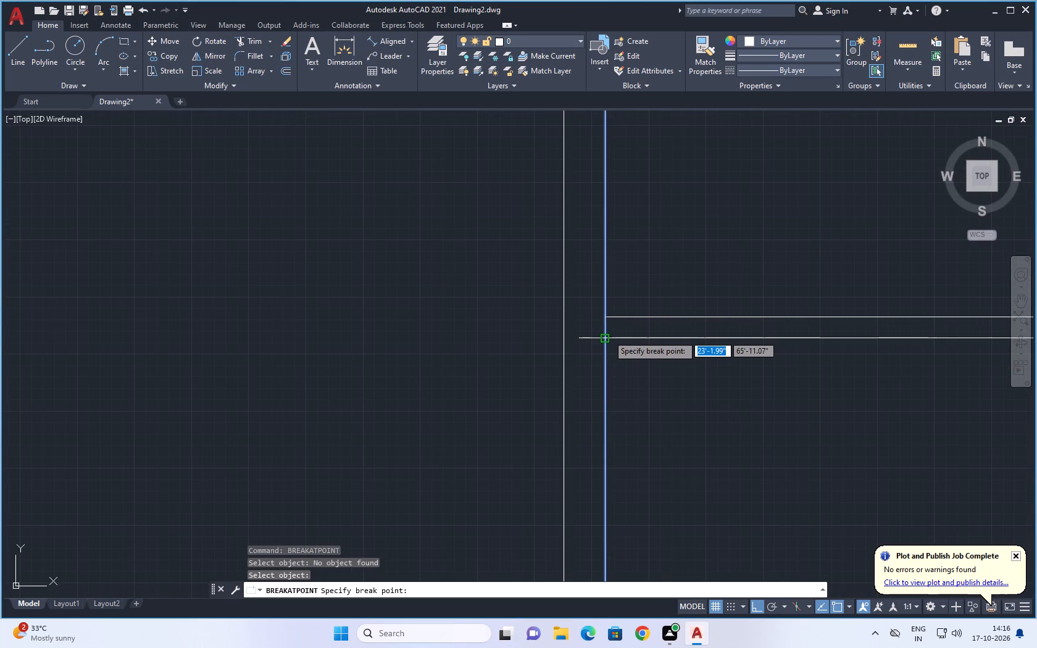
left_click(608, 336)
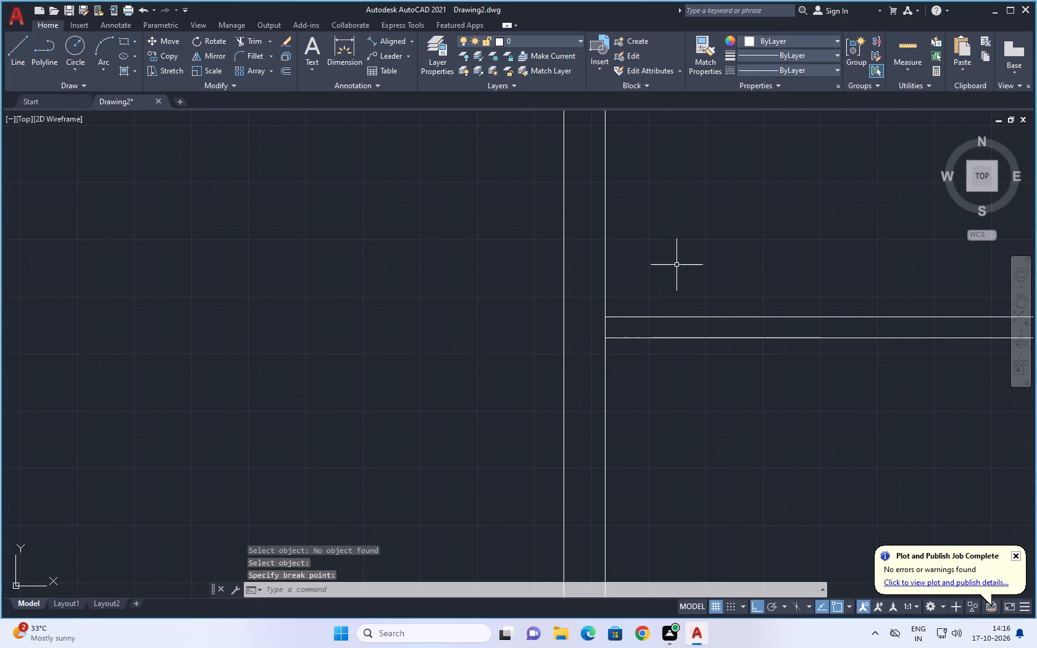
Break the west exterior wall's inner line at its junction with the north line of the west bay's northernmost partition.
key("space")
left_click(605, 225)
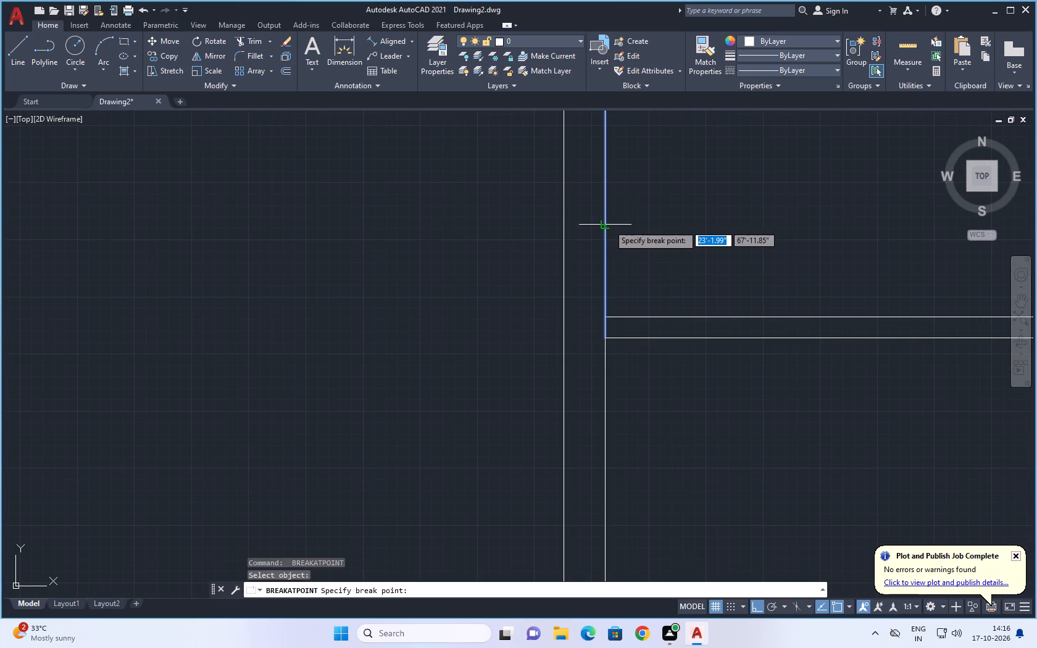
scroll(635, 201, "down", 1)
middle_click_drag(640, 204, 618, 375)
scroll(601, 259, "up", 3)
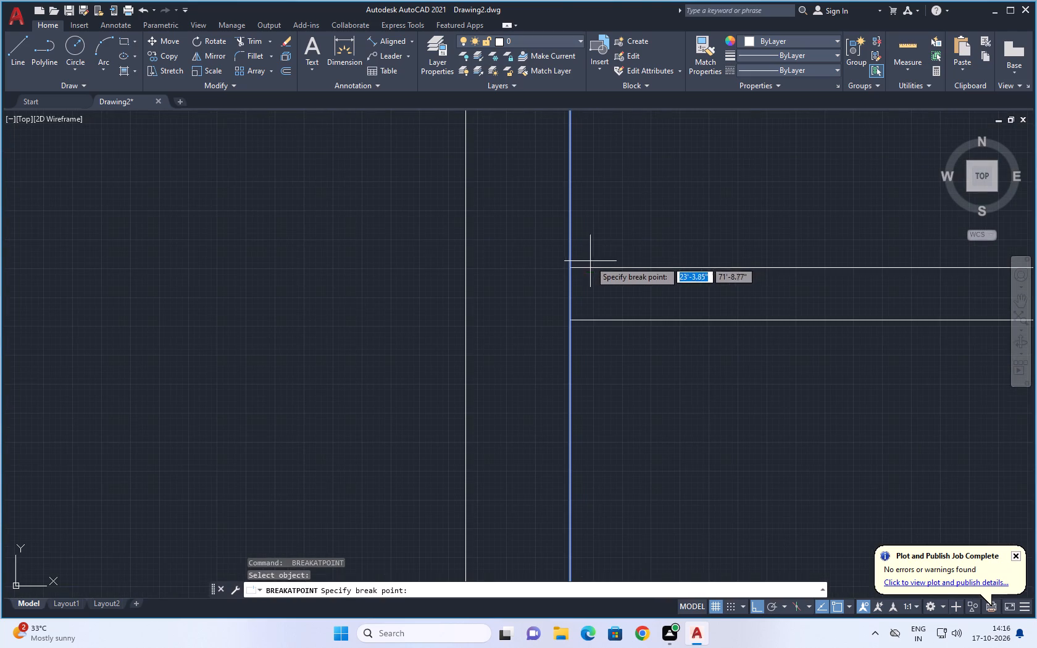
left_click(572, 267)
Offset the broken west wall inner line segment between the two northern west-bay partitions 7'7.5" to the east.
scroll(653, 342, "down", 3)
scroll(715, 376, "down", 1)
middle_click_drag(714, 376, 675, 347)
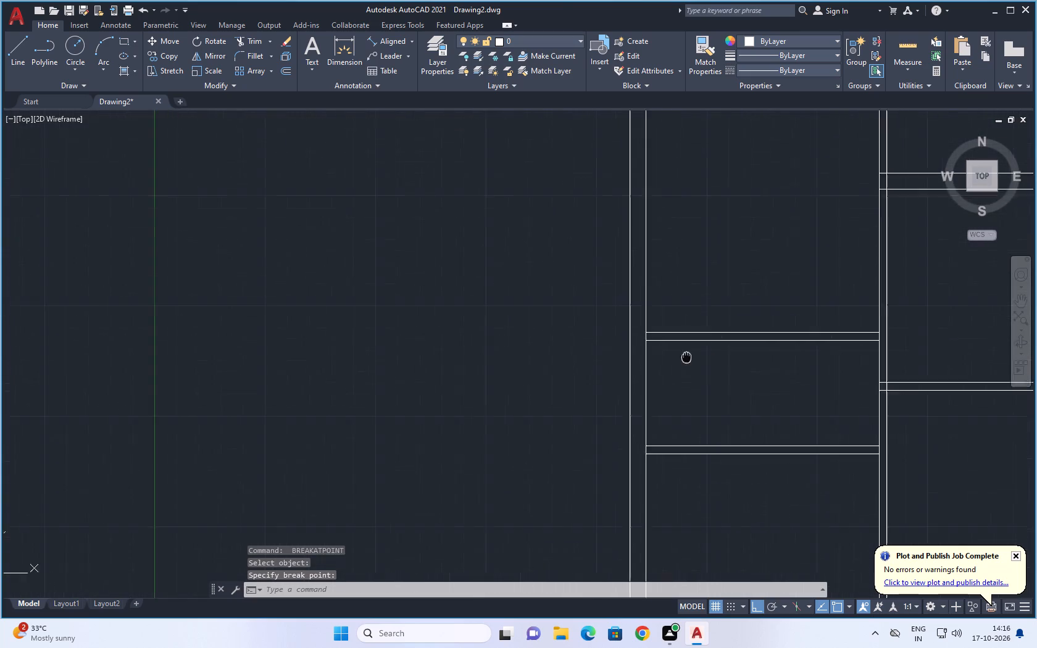
middle_click_drag(675, 347, 652, 322)
scroll(665, 338, "down", 2)
middle_click_drag(691, 346, 653, 336)
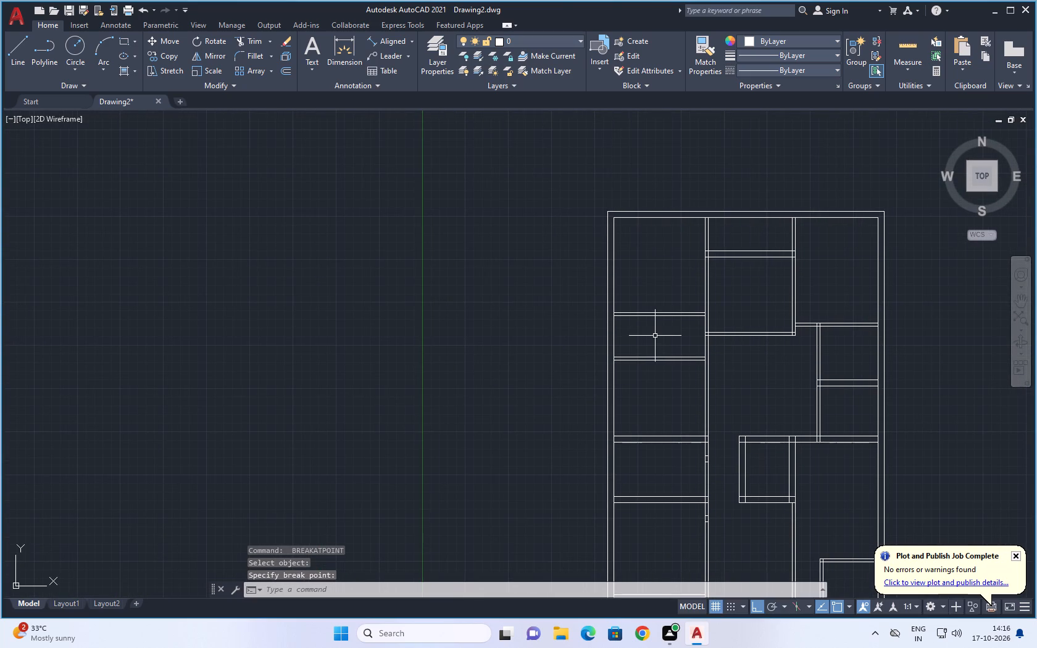
key("o")
key("Return")
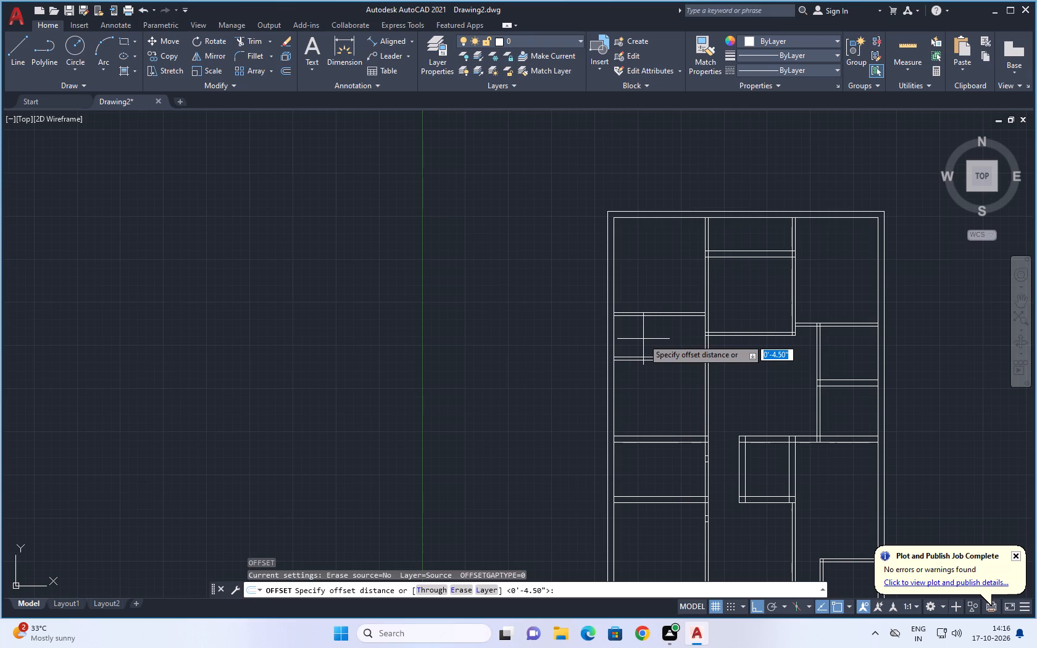
scroll(631, 351, "up", 2)
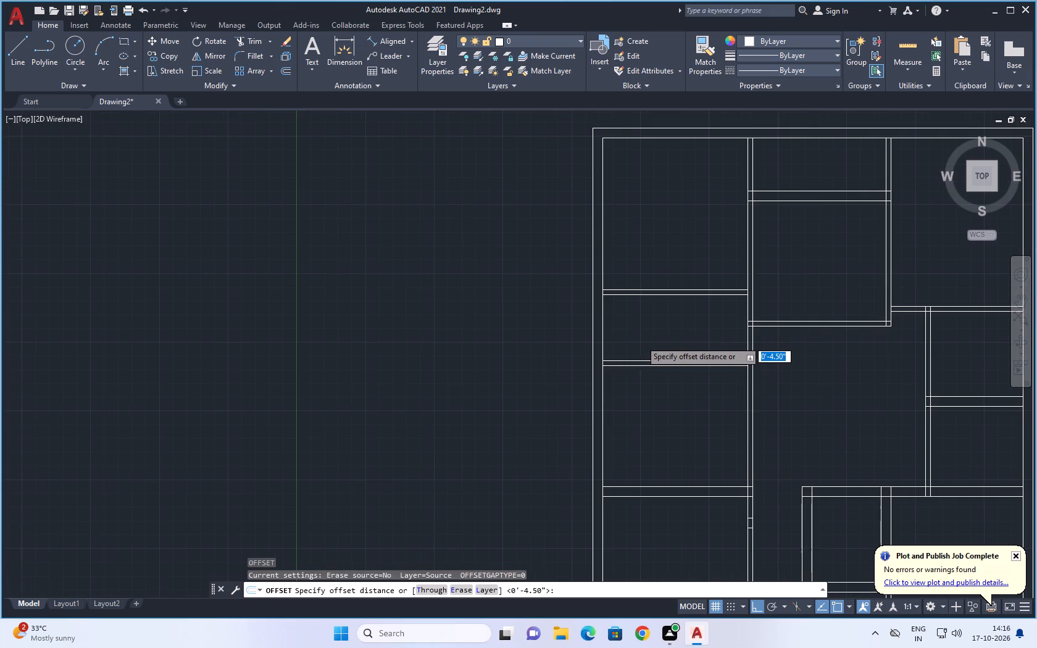
type("7'")
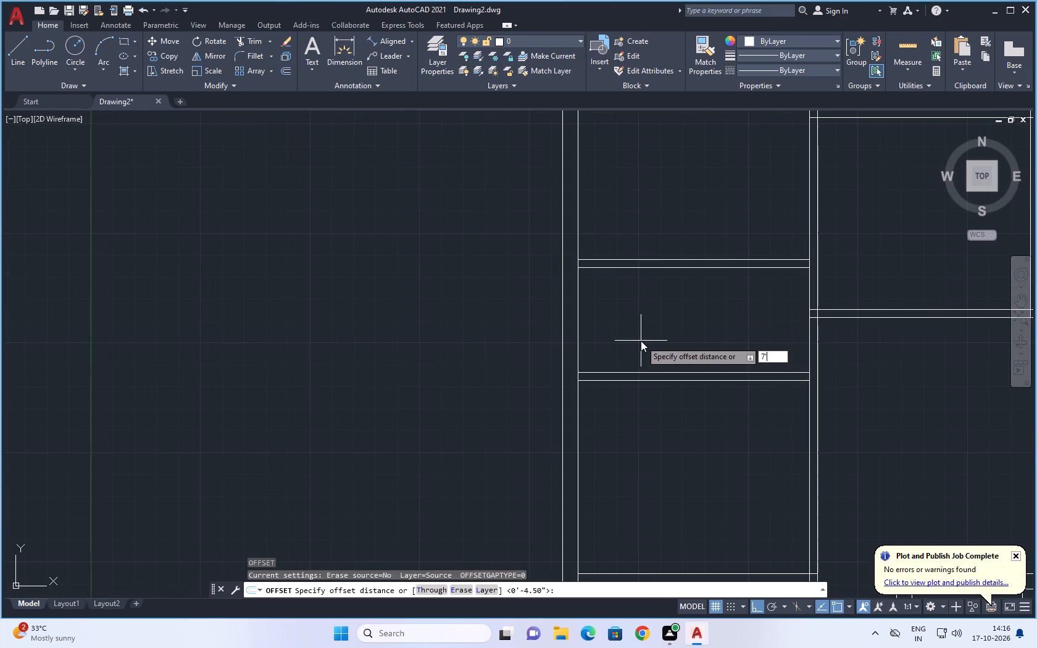
type("7.5")
key("shift+quotedbl")
key("Return")
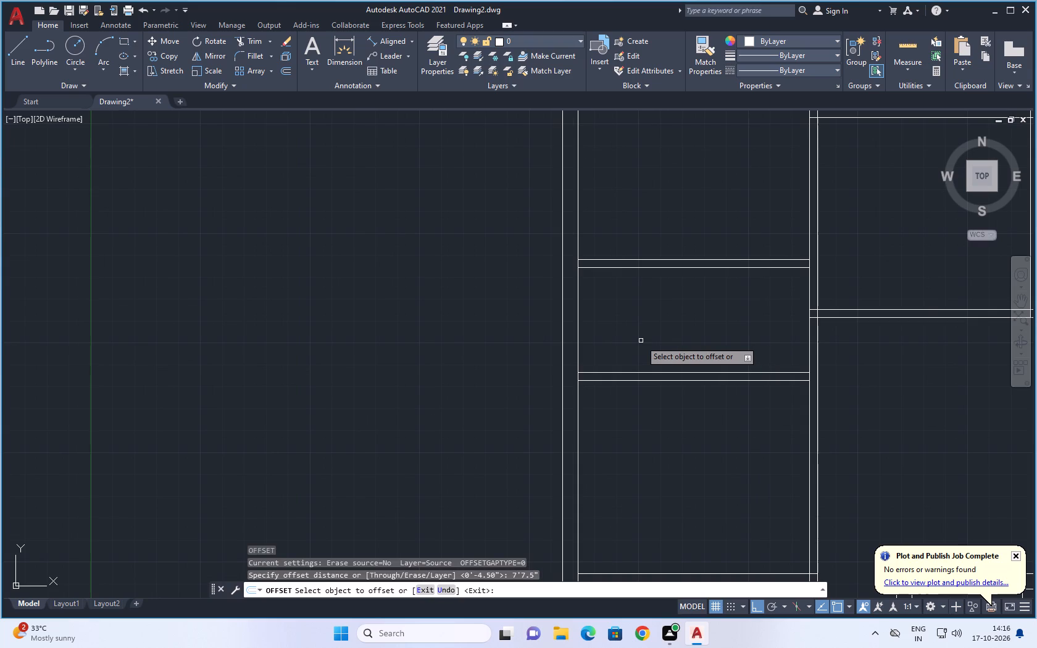
left_click(579, 309)
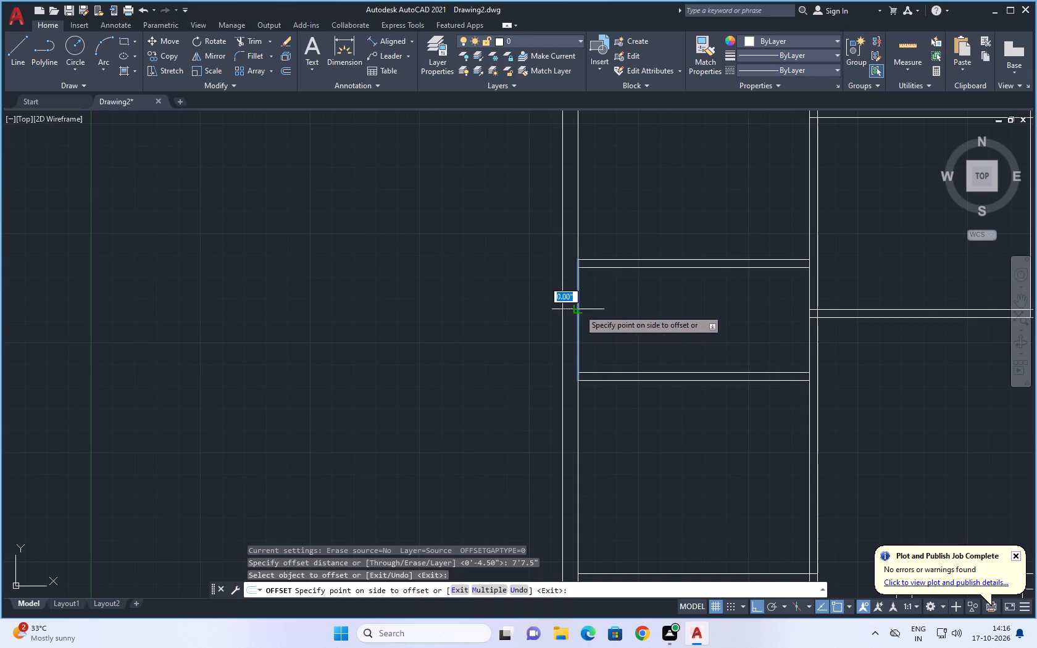
left_click(661, 308)
Offset the new line between the two northern west-bay partitions 4.5" to the east to form a wall.
left_click(738, 314)
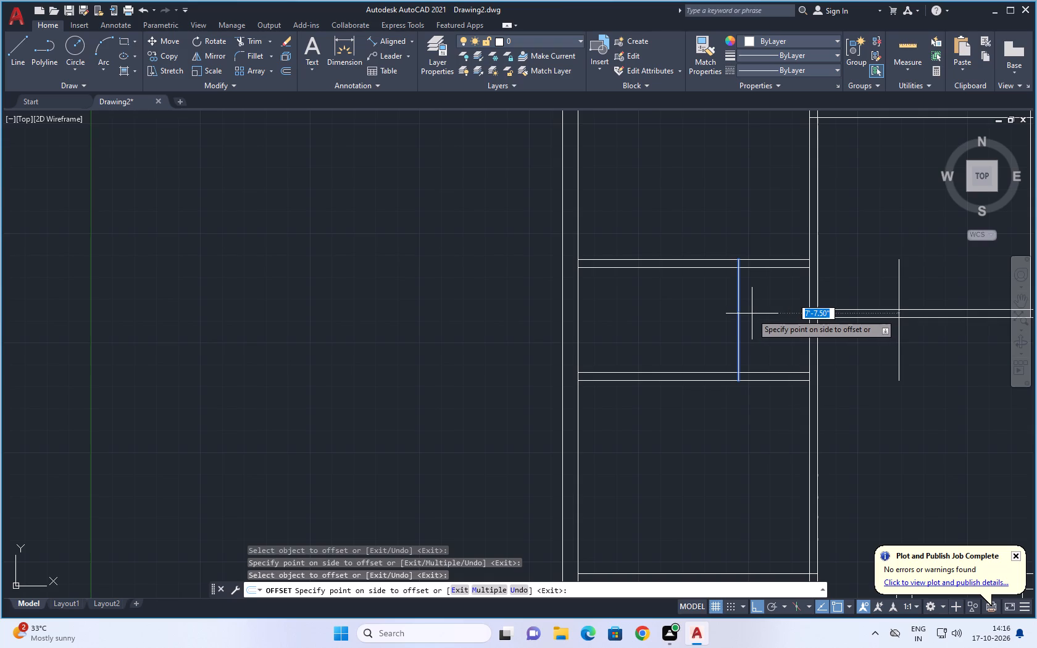
type("4.5")
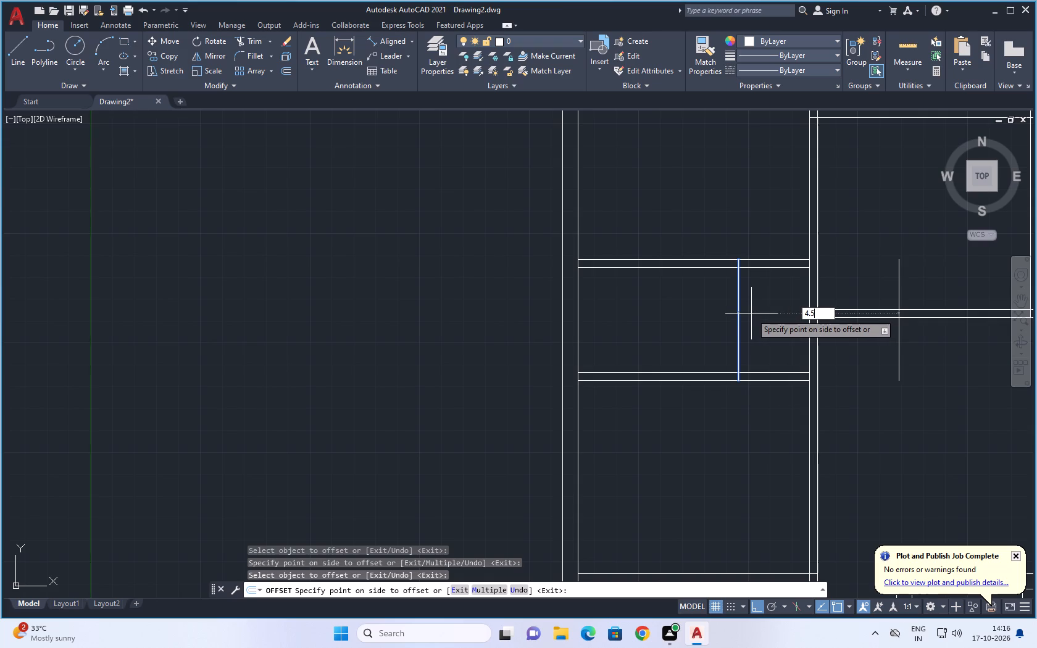
key("shift+quotedbl")
key("Return")
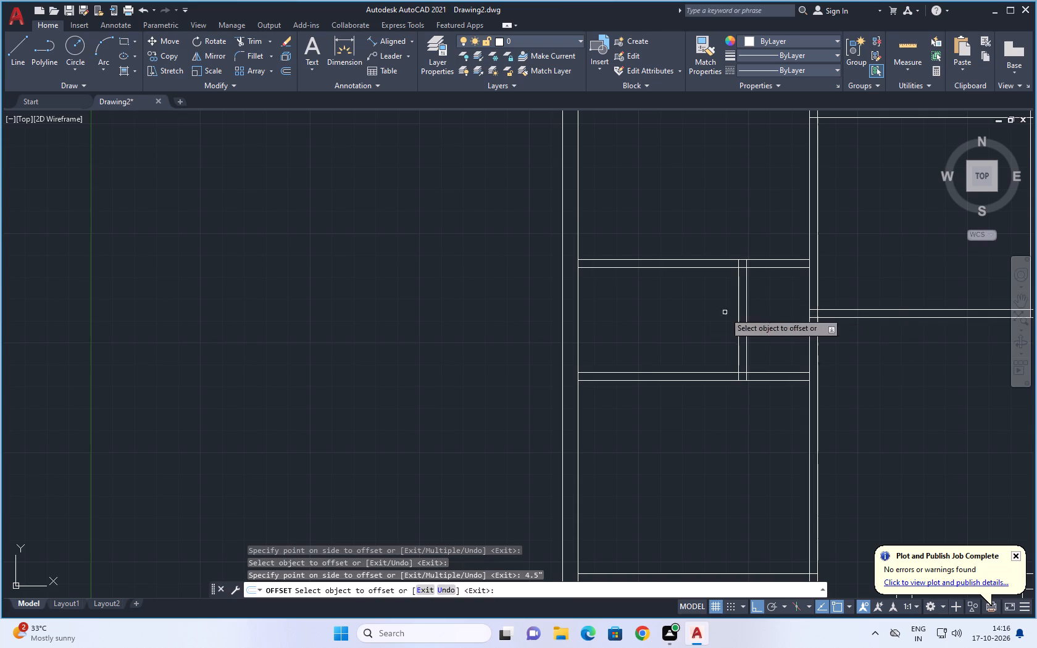
Trim both northern west-bay partitions between the new 4.5" cross wall and the bay's east wall.
scroll(757, 288, "down", 2)
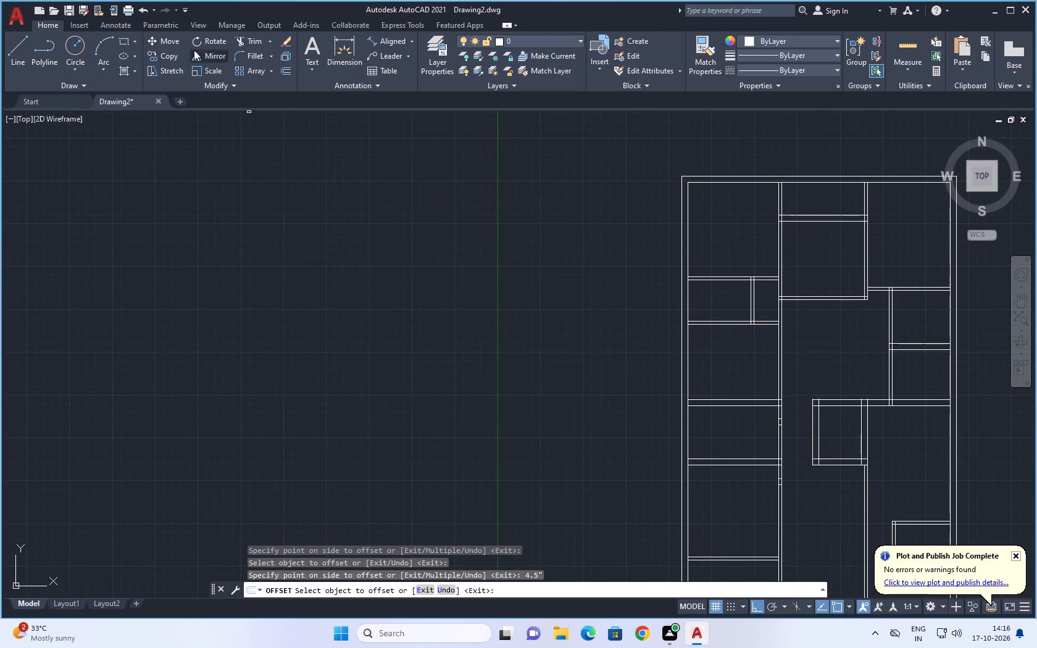
left_click(241, 40)
left_click_drag(765, 261, 768, 302)
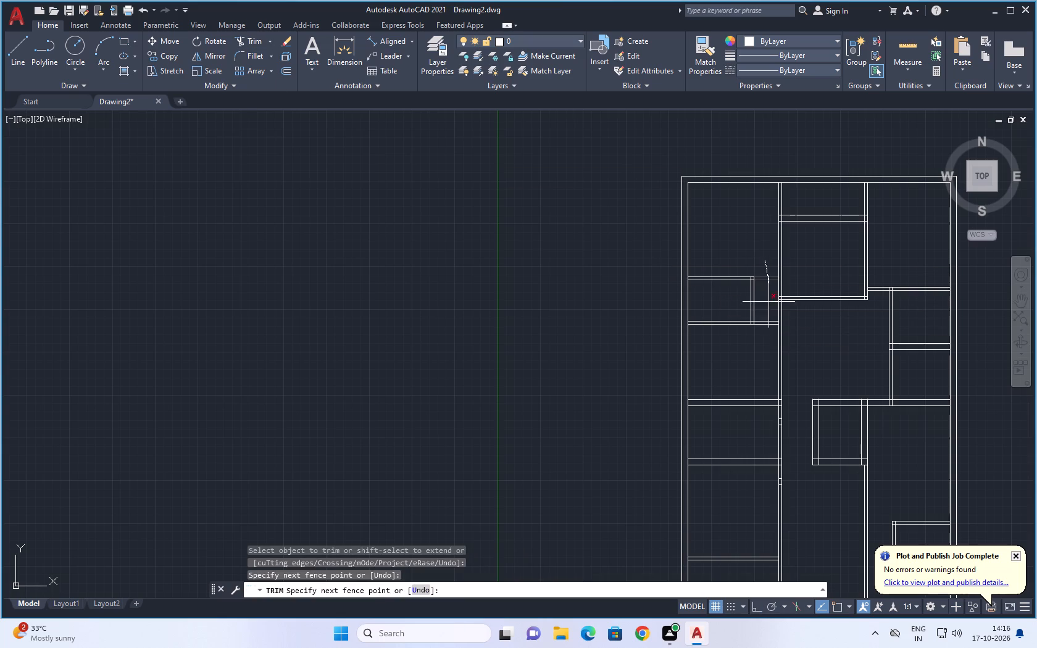
left_click_drag(768, 302, 765, 339)
scroll(765, 354, "up", 2)
scroll(750, 352, "down", 2)
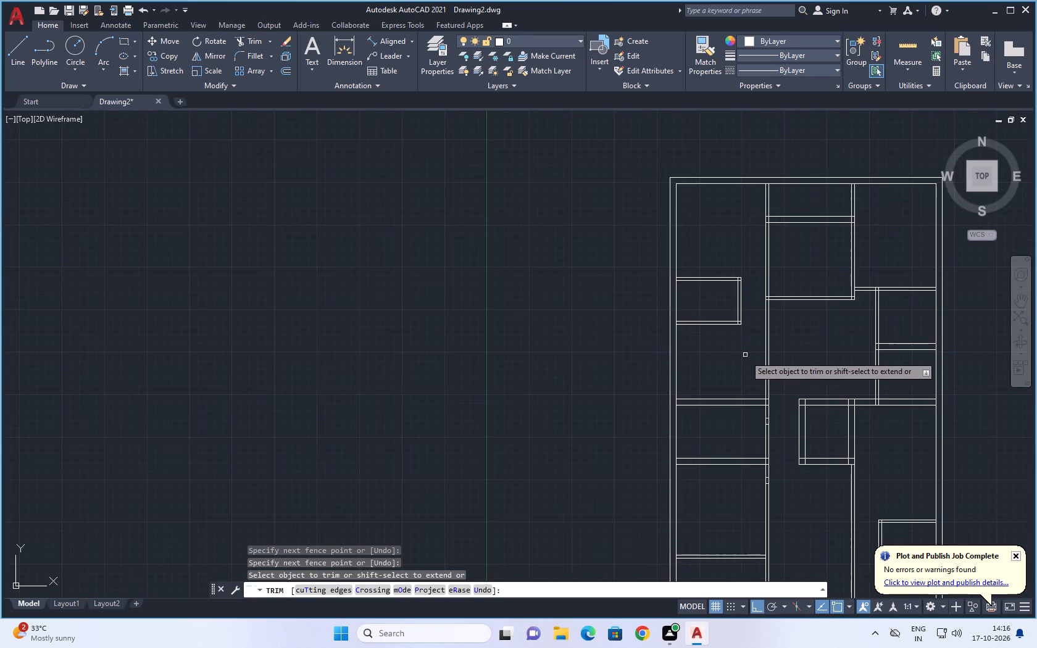
Examine the partition layout across the whole plan, then the west bay south of the trimmed enclosure.
middle_click_drag(744, 356, 678, 335)
scroll(798, 356, "down", 1)
middle_click_drag(904, 357, 873, 328)
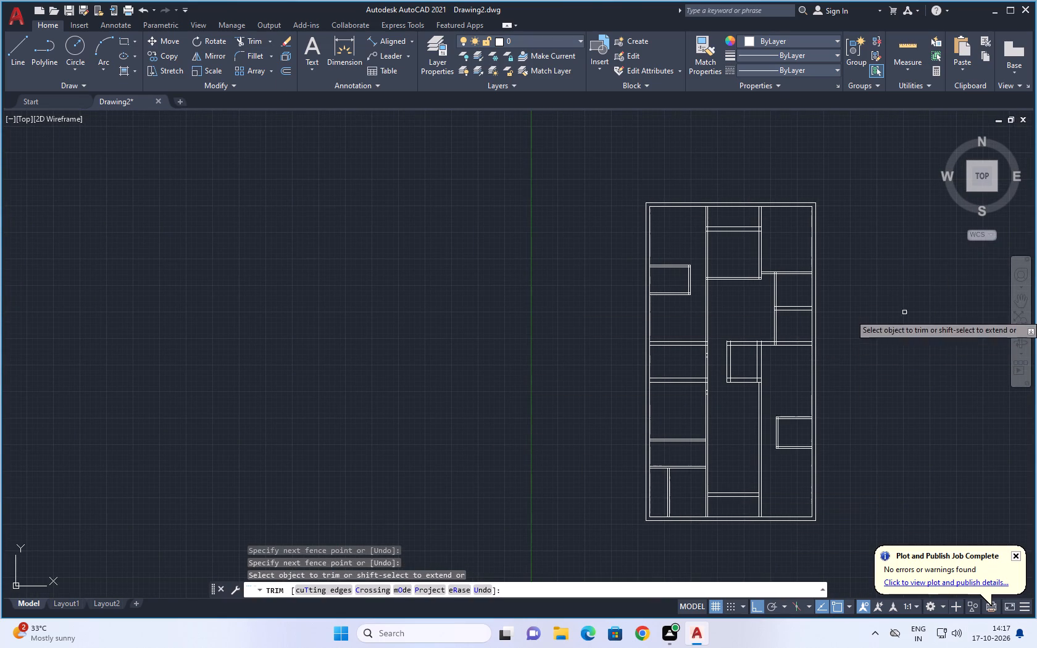
middle_click_drag(854, 386, 771, 343)
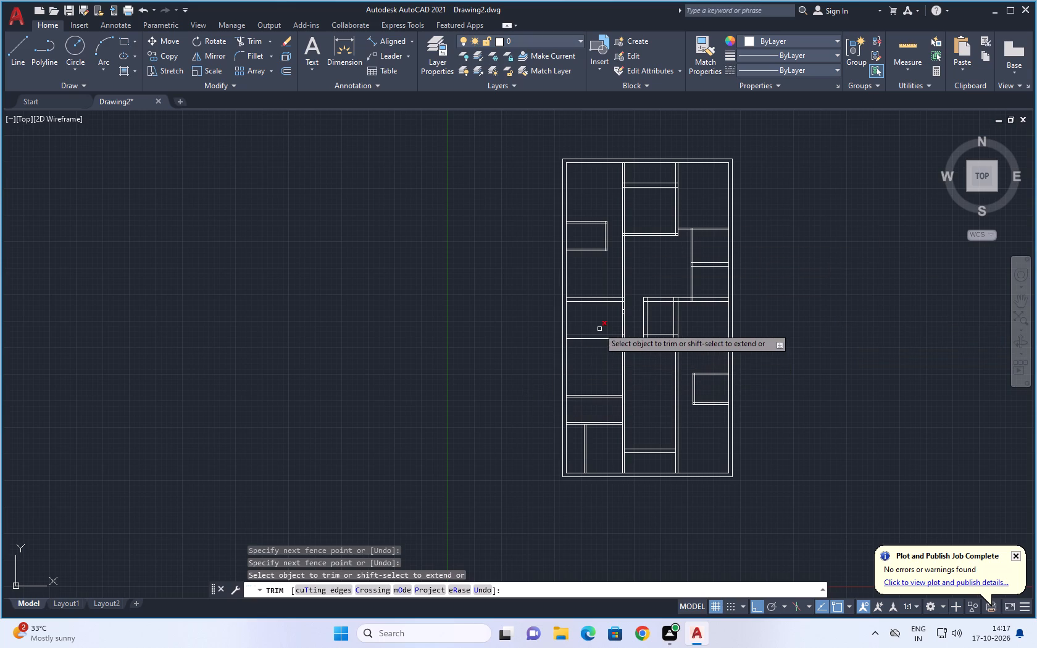
scroll(597, 322, "up", 1)
scroll(600, 322, "down", 1)
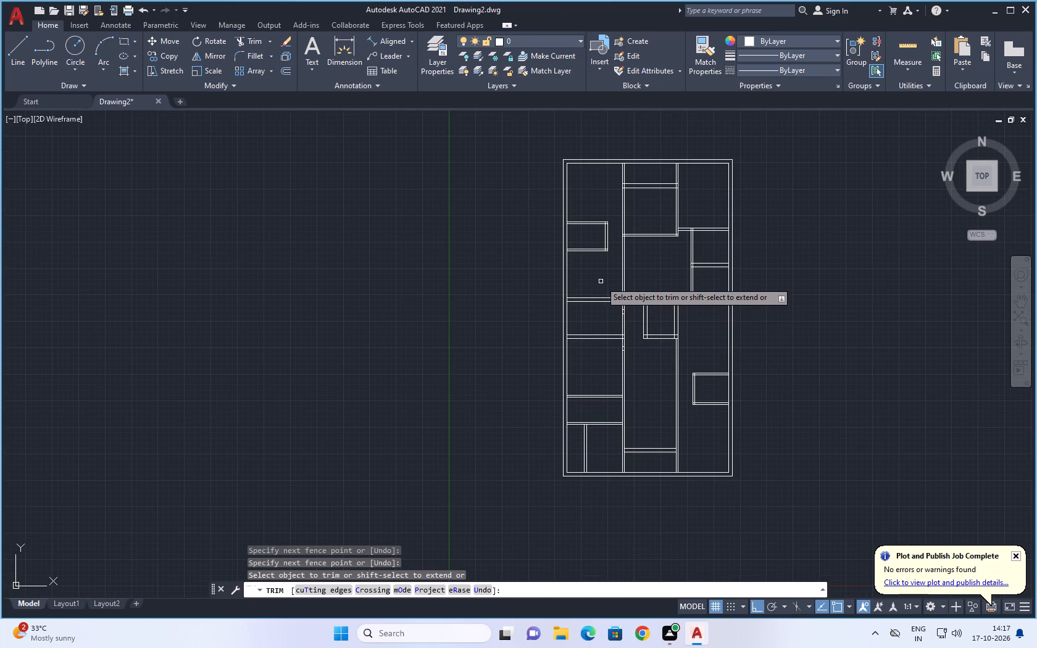
middle_click_drag(599, 286, 604, 300)
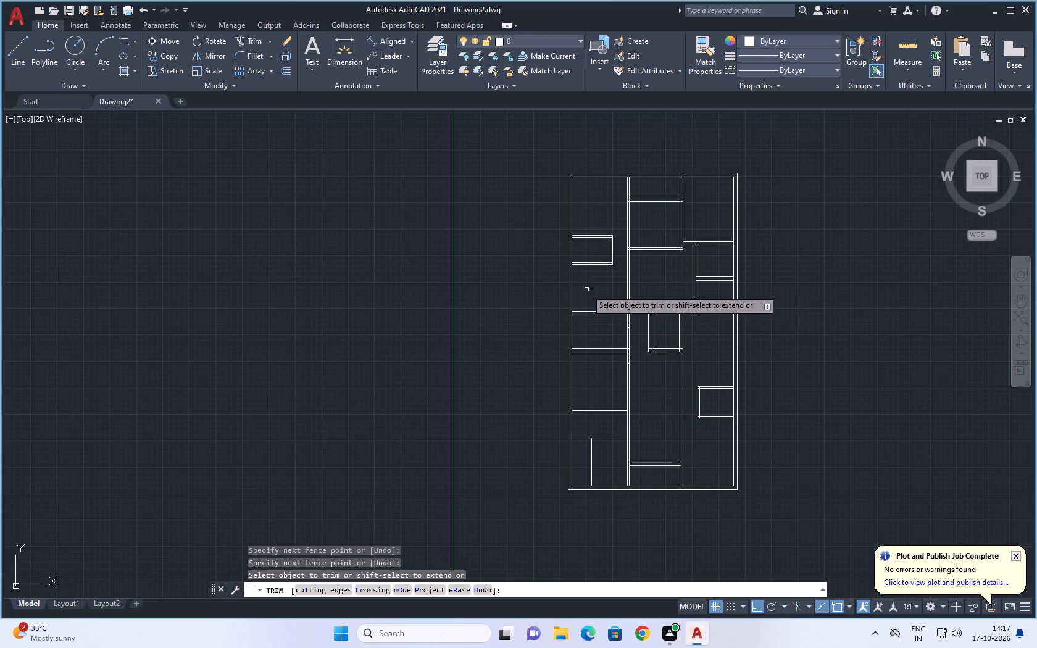
scroll(586, 289, "up", 1)
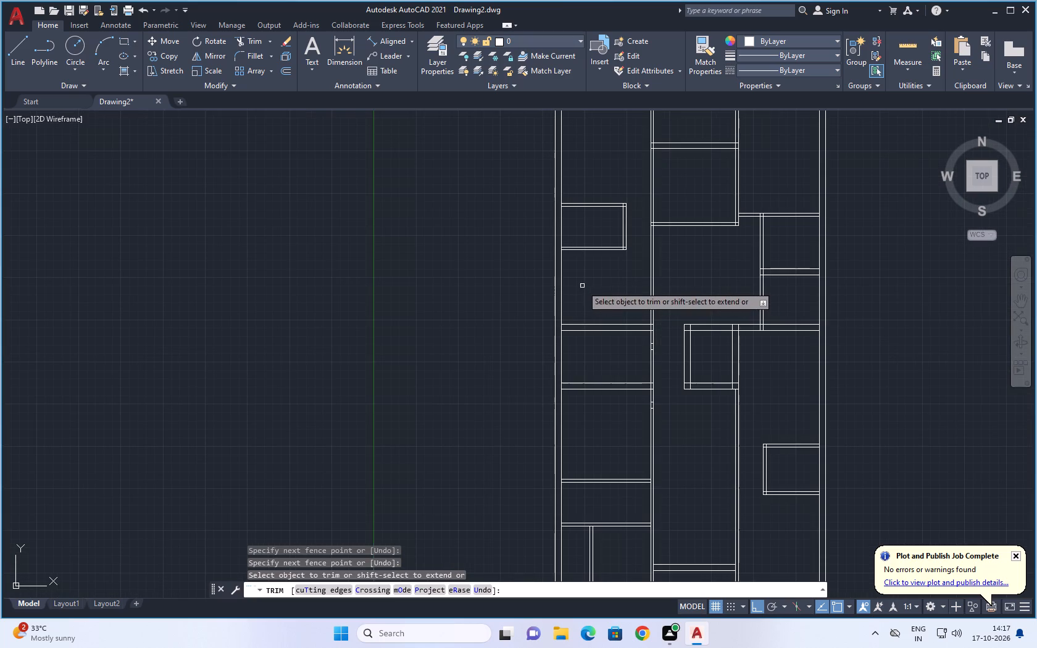
key("Escape")
key("Escape")
key("Escape")
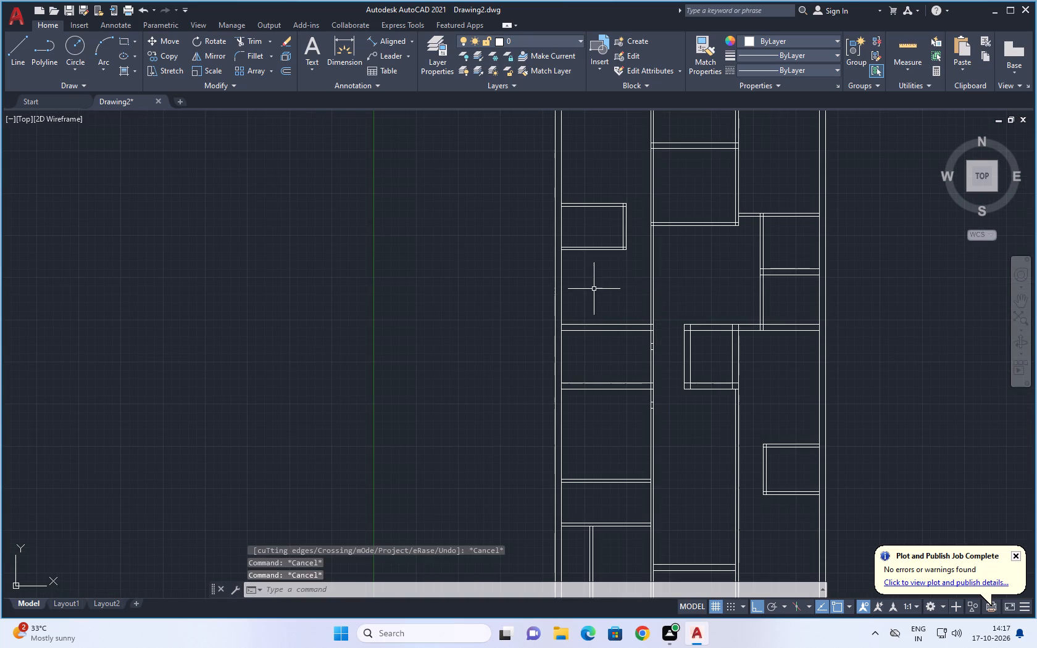
Break the west exterior wall's inner line at the south line of the first partition south of the northwest enclosure.
key("b")
type("RE")
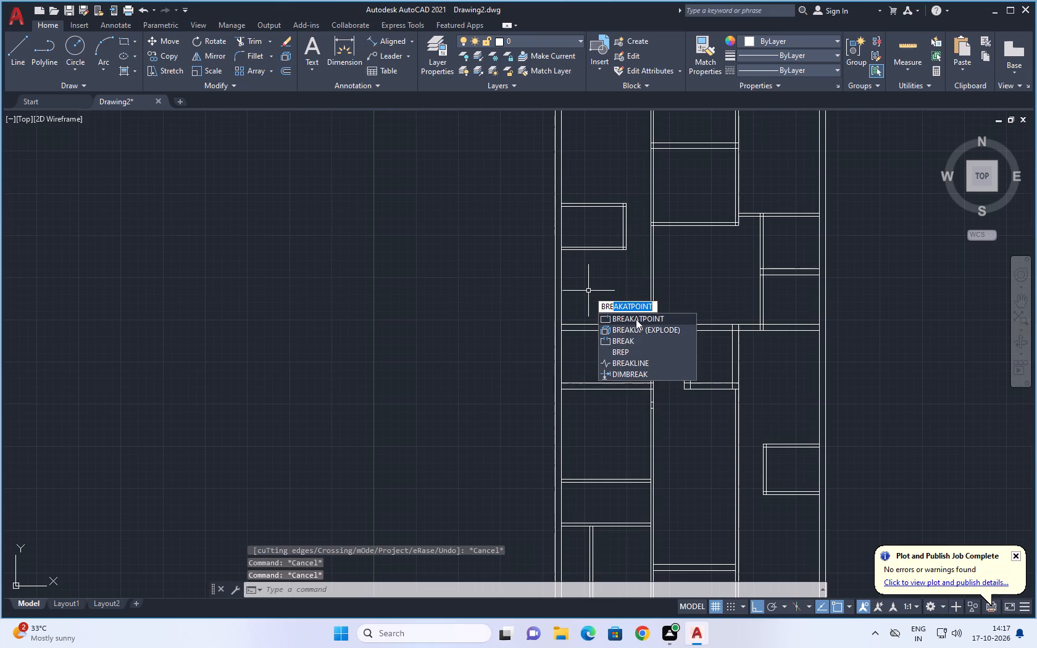
left_click(636, 318)
left_click(562, 310)
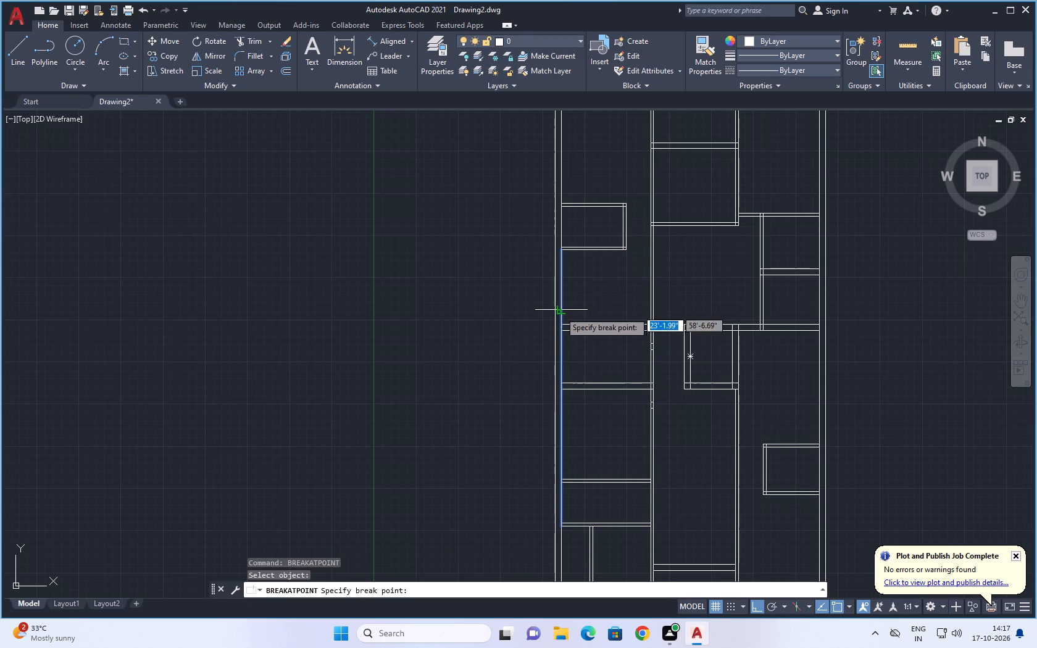
left_click(562, 331)
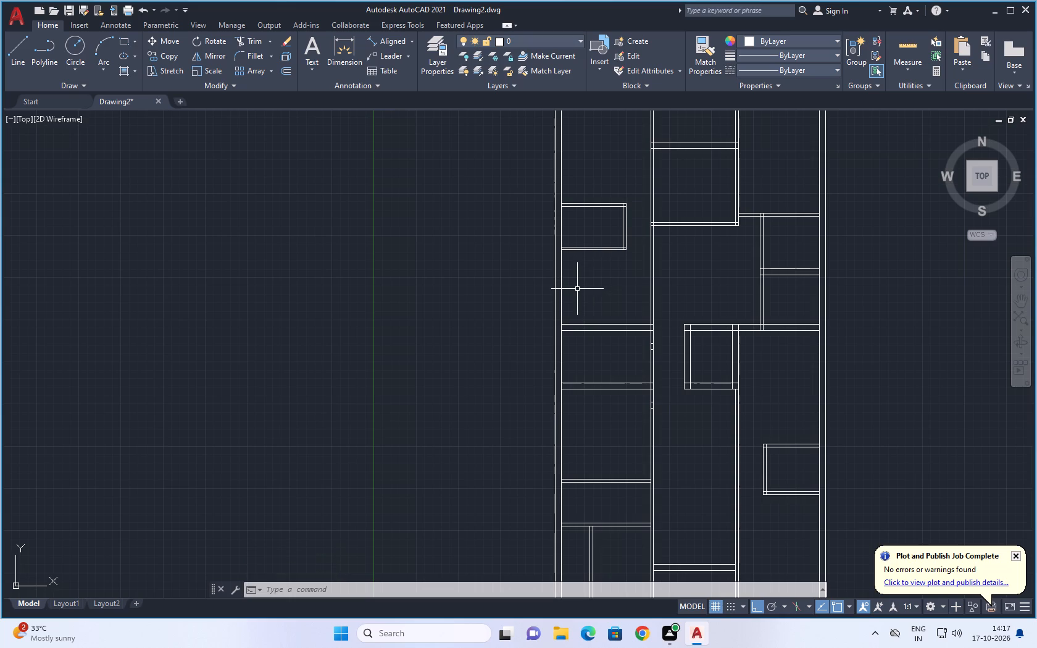
Offset the west wall inner line segment directly south of the northwest enclosure 3'6" to the east.
key("o")
key("Return")
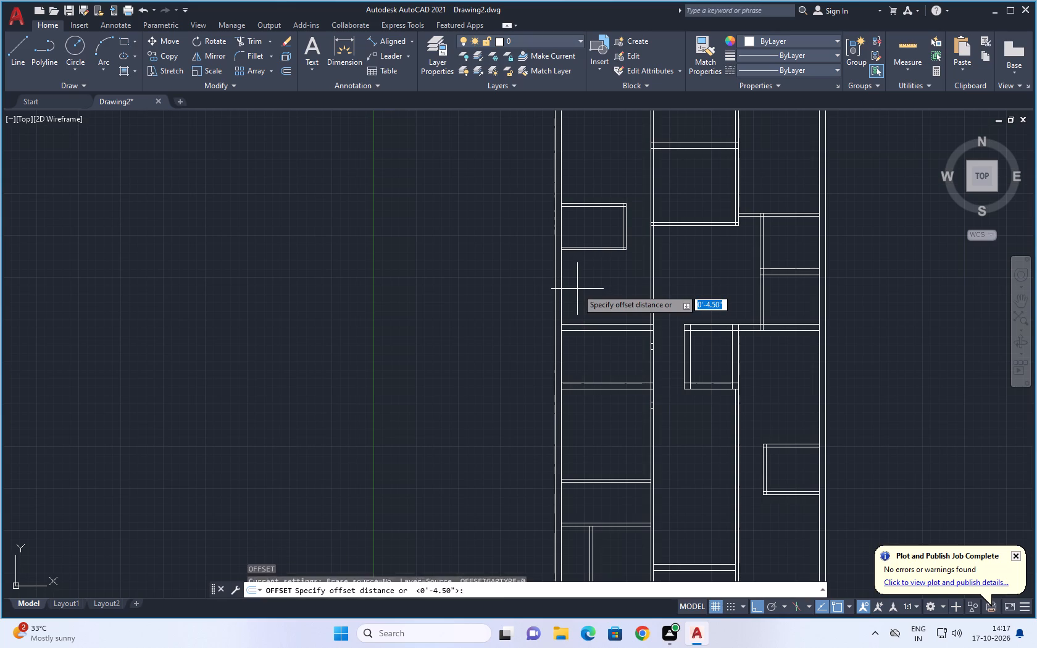
key("3")
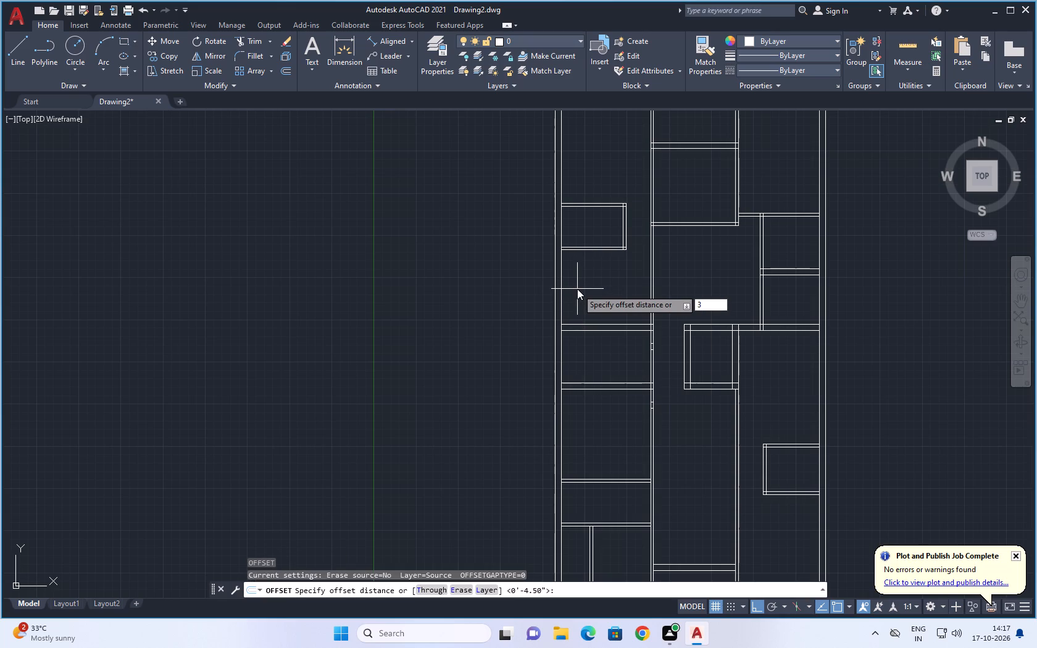
type("'6")
key("shift+quotedbl")
key("Return")
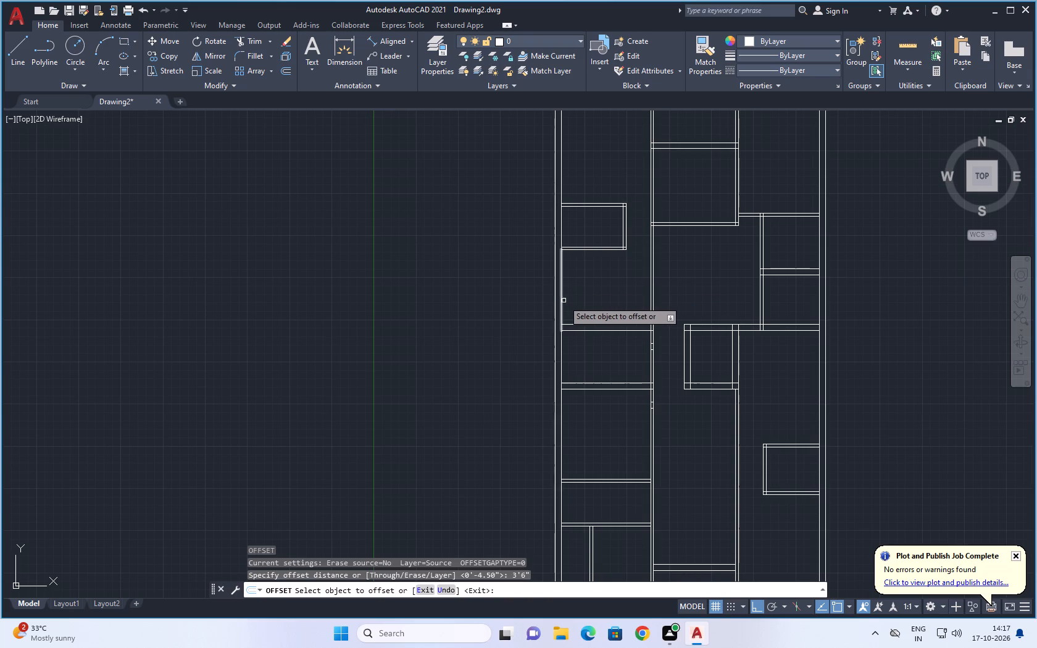
scroll(559, 302, "up", 2)
left_click(559, 304)
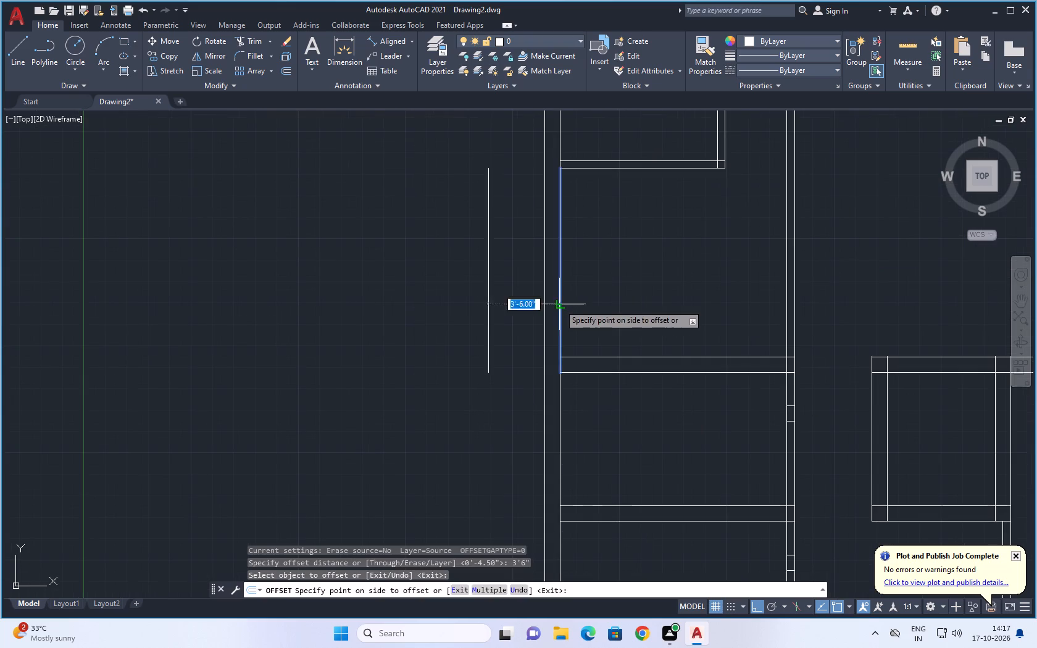
left_click(641, 310)
Offset the new partition line south of the northwest enclosure 4.5" to the east to give the partition its thickness.
left_click(633, 313)
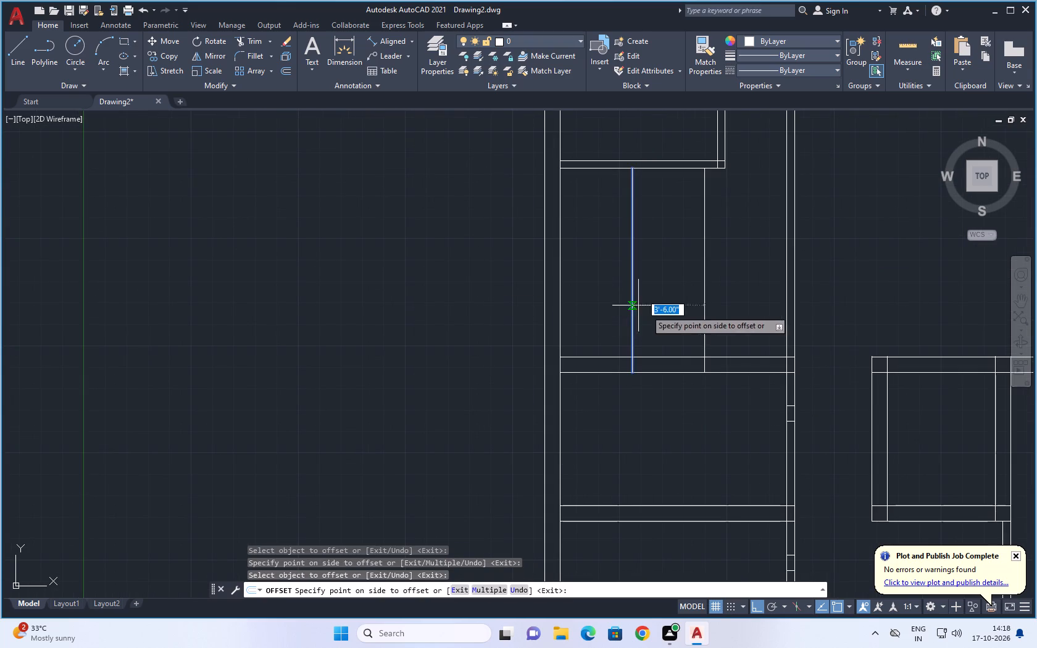
key("4")
key("period")
key("5")
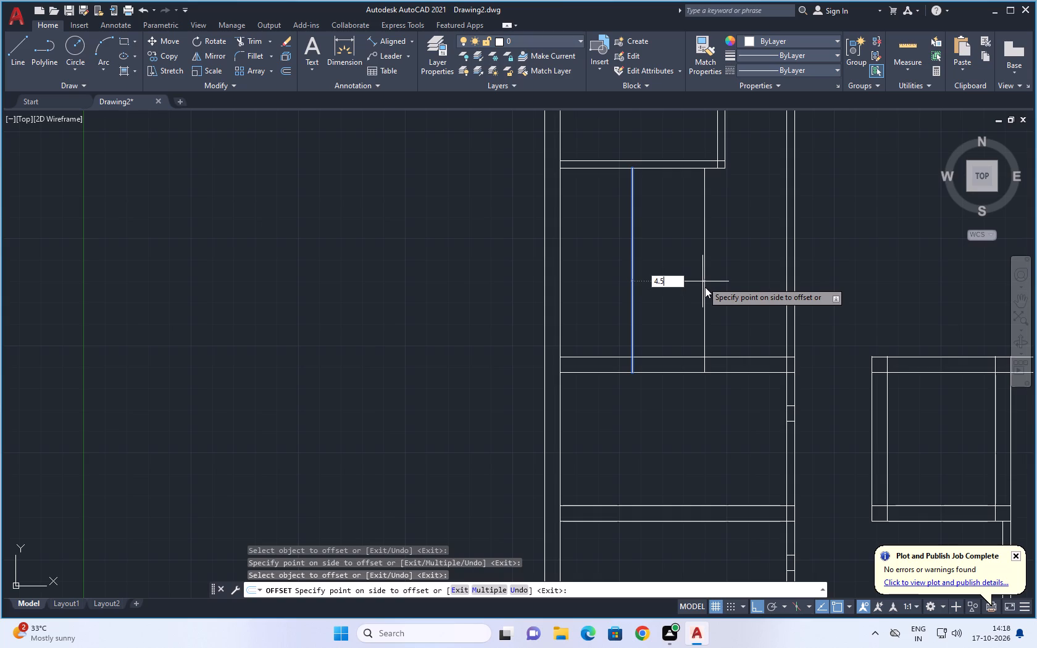
key("shift+quotedbl")
key("Return")
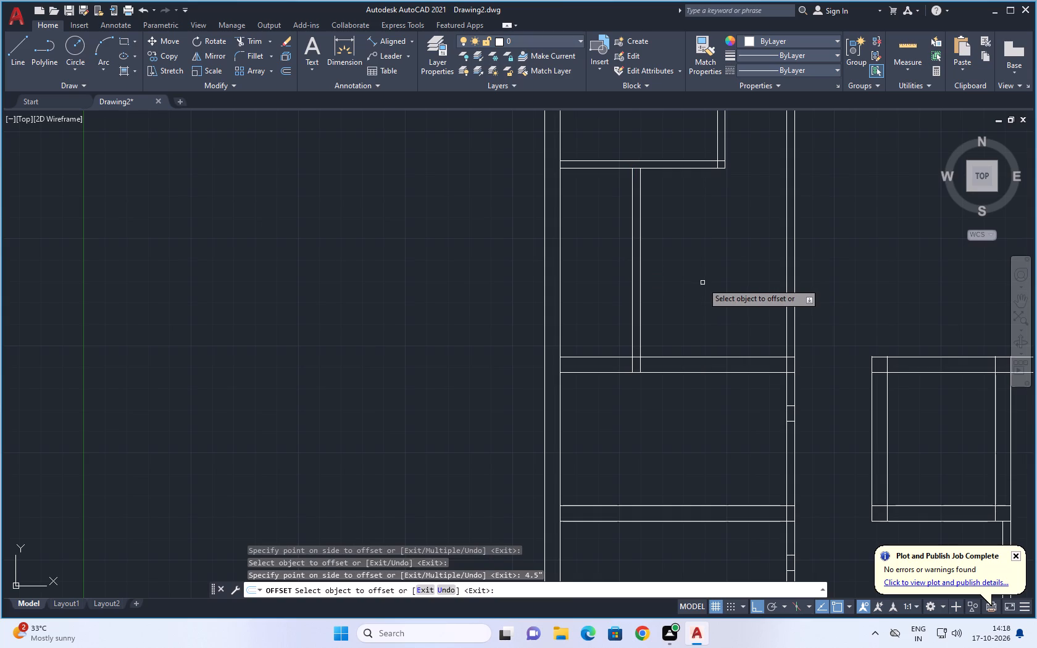
Break the west exterior wall's inner line at the north line of the northern of the two southernmost west-bay cross partitions.
scroll(702, 283, "down", 2)
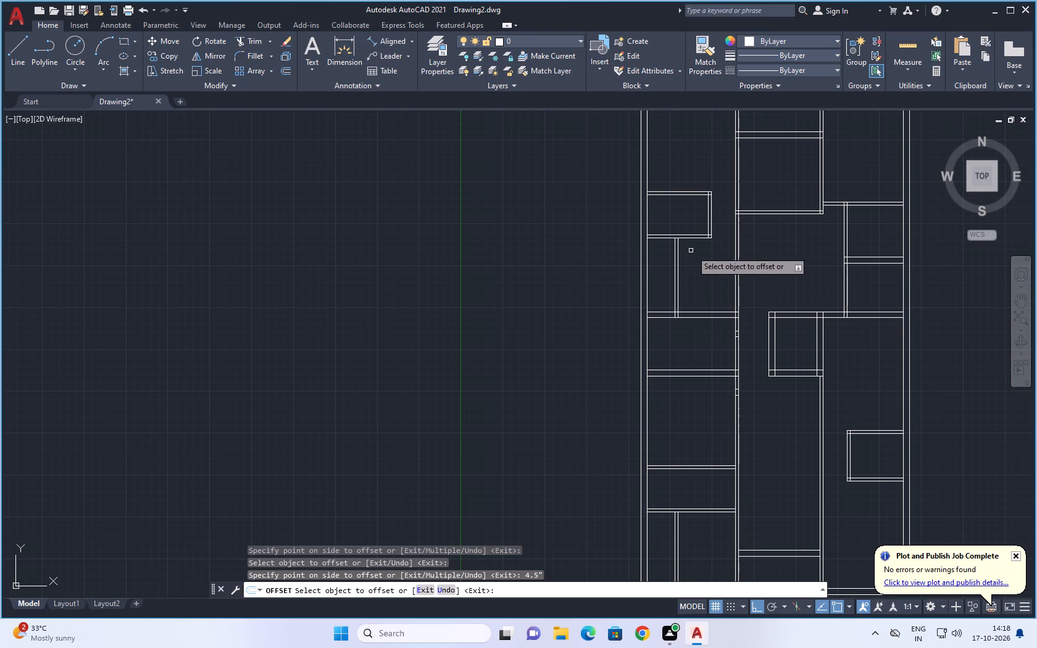
middle_click_drag(698, 252, 664, 244)
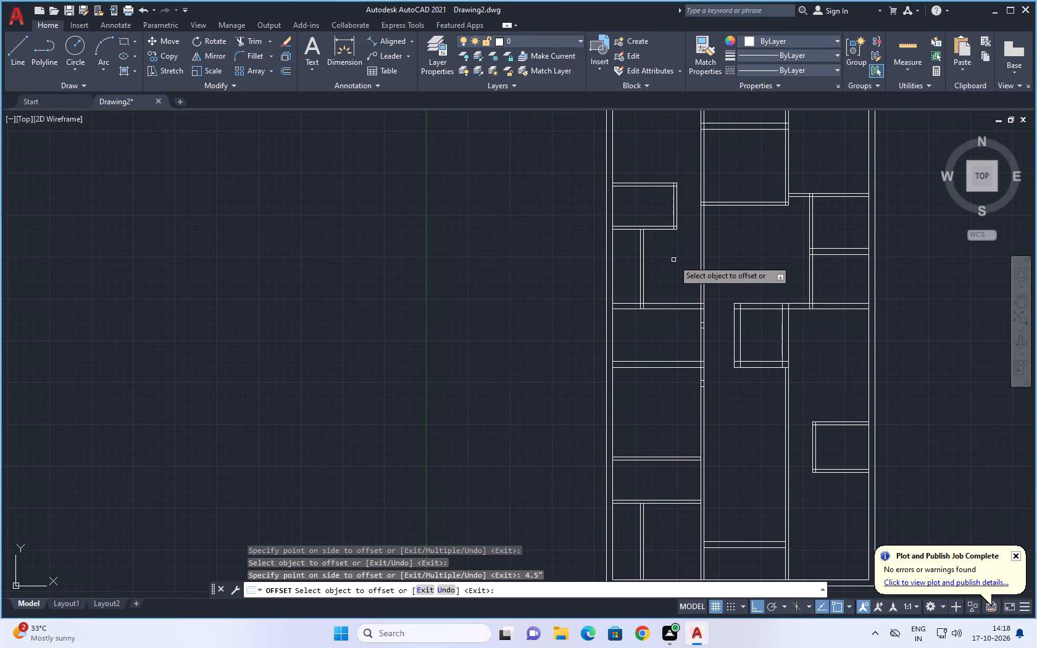
scroll(672, 275, "down", 1)
middle_click_drag(826, 346, 815, 333)
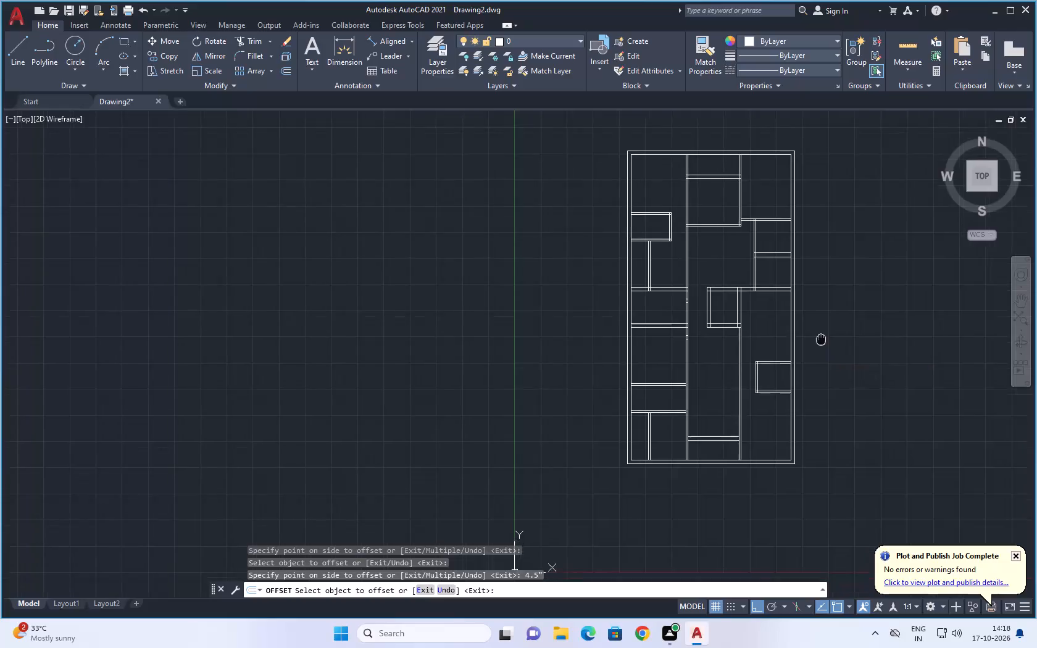
middle_click_drag(815, 333, 799, 316)
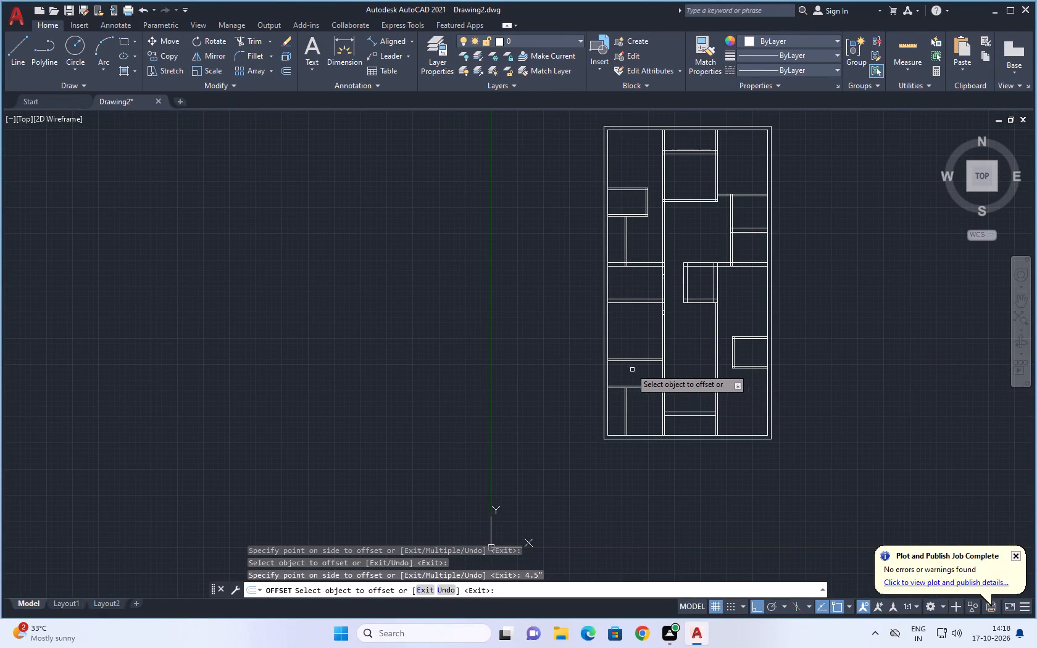
scroll(630, 346, "up", 1)
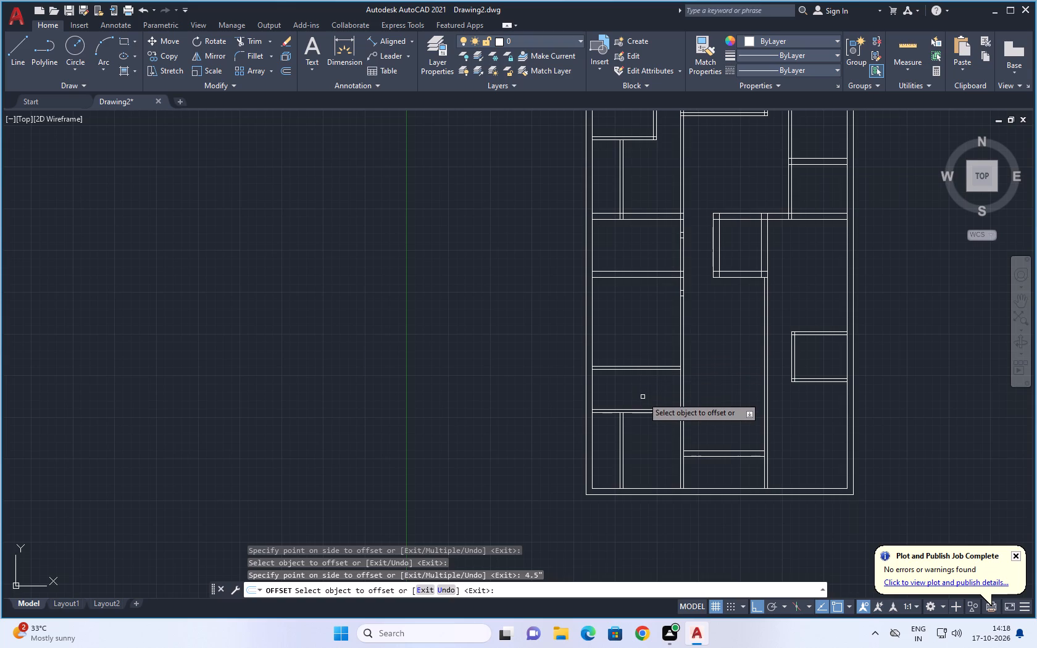
scroll(643, 397, "up", 1)
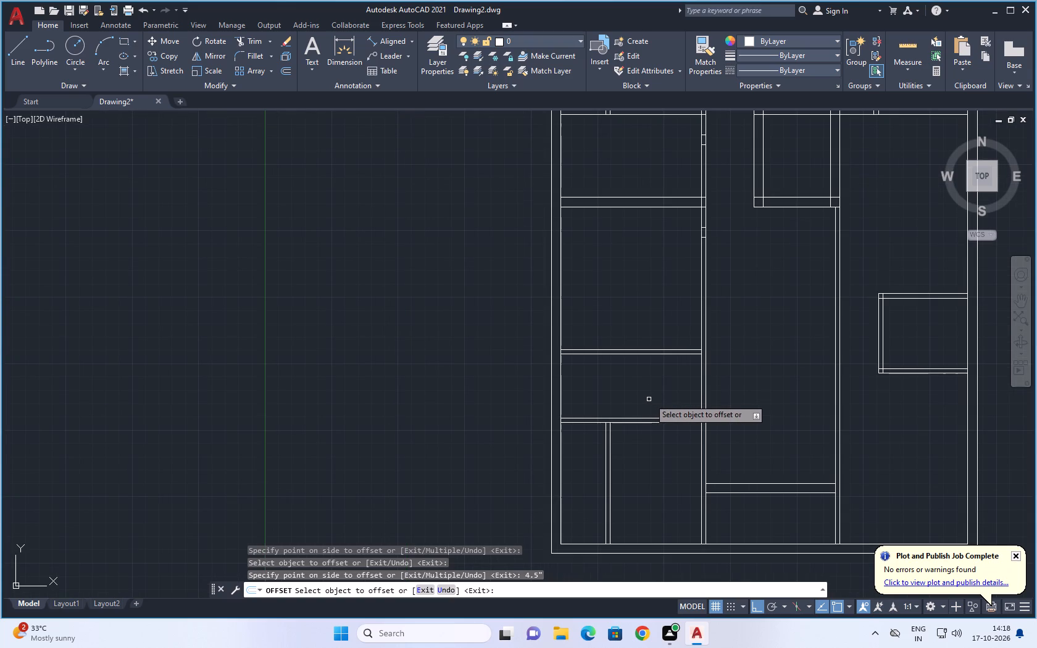
scroll(649, 399, "up", 1)
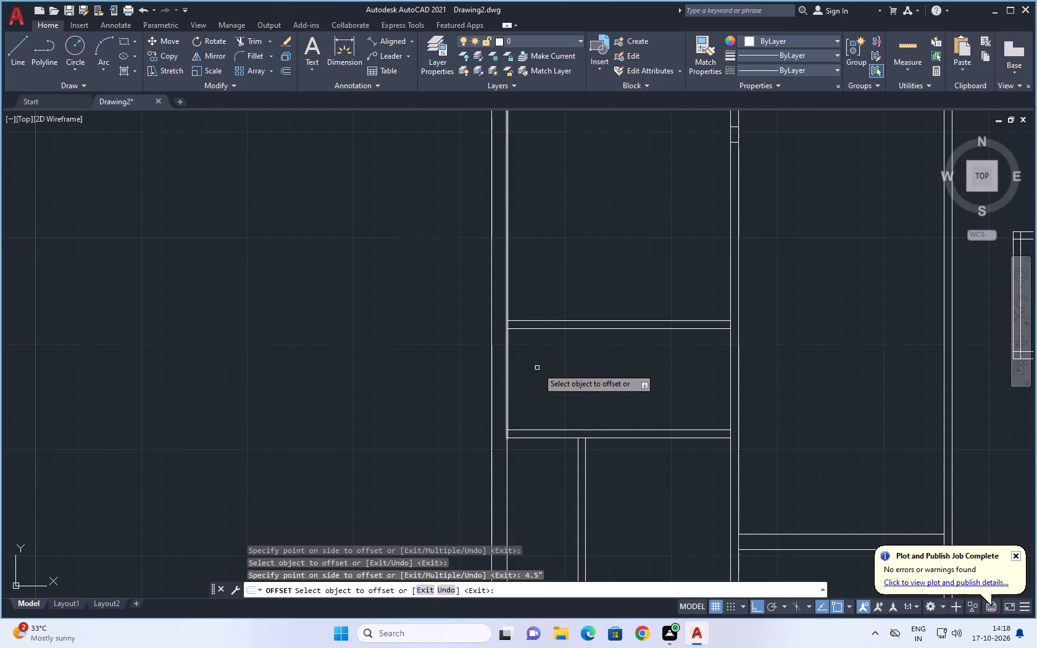
key("Escape")
key("Escape")
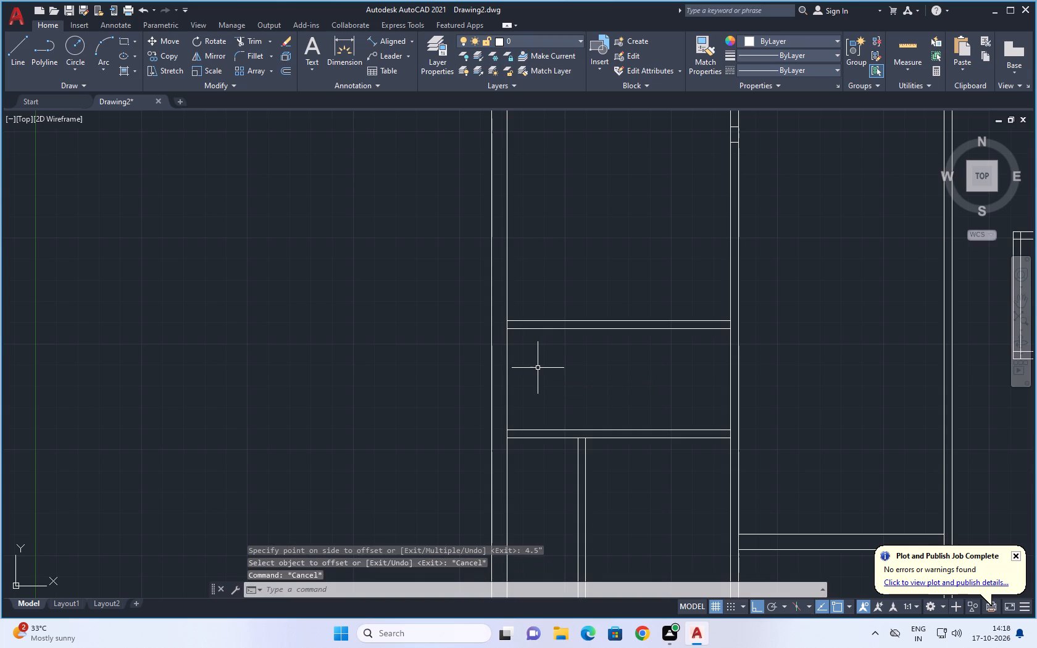
type("BRE")
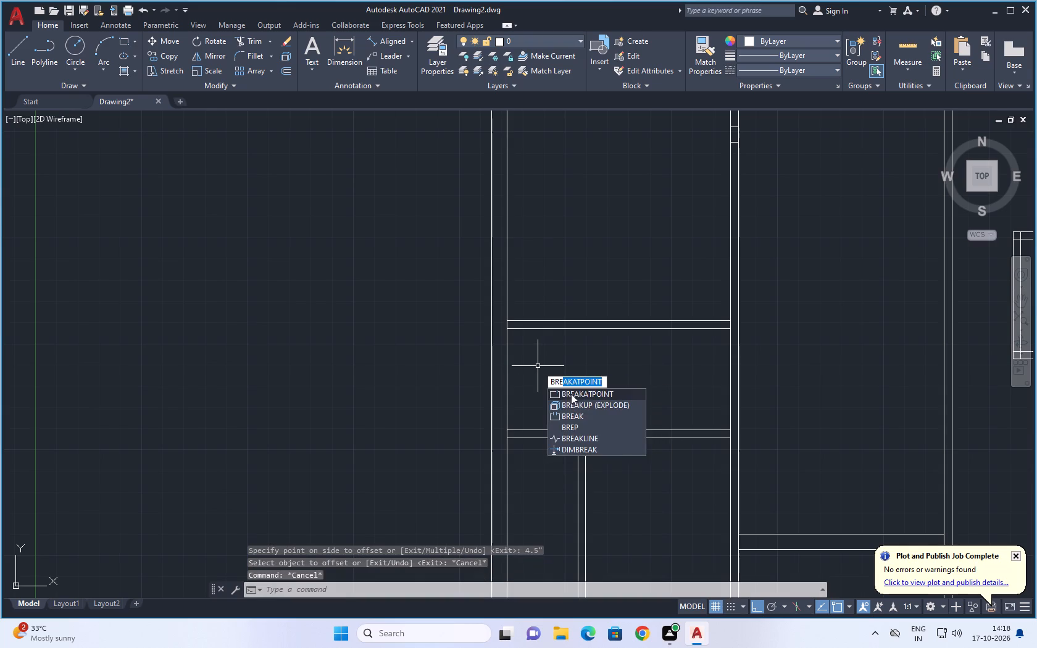
left_click(572, 394)
left_click(507, 365)
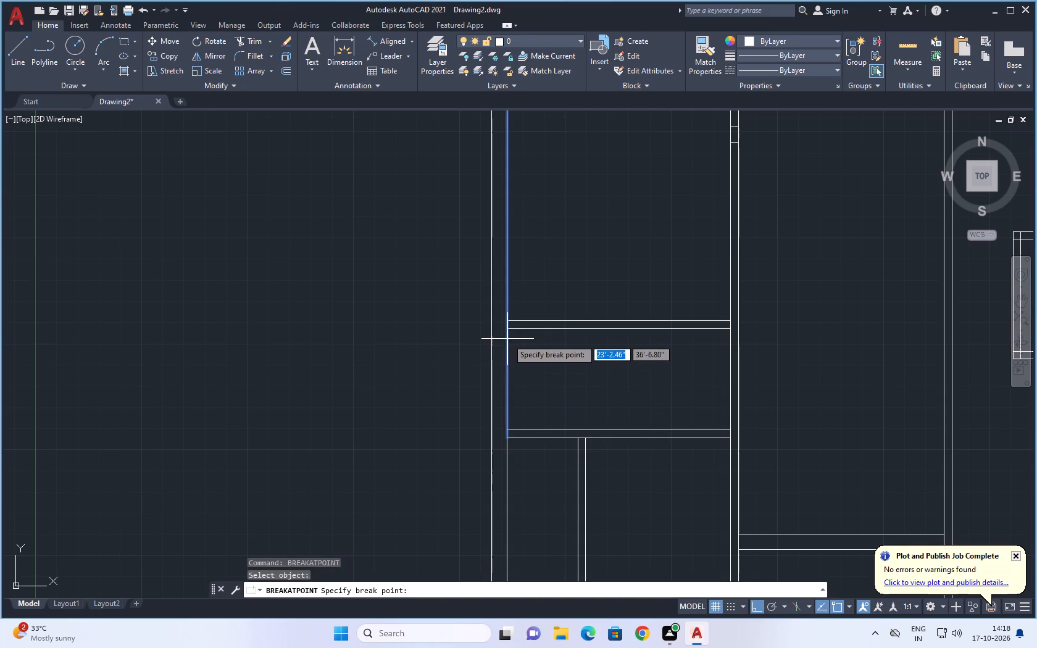
left_click(507, 322)
key("Escape")
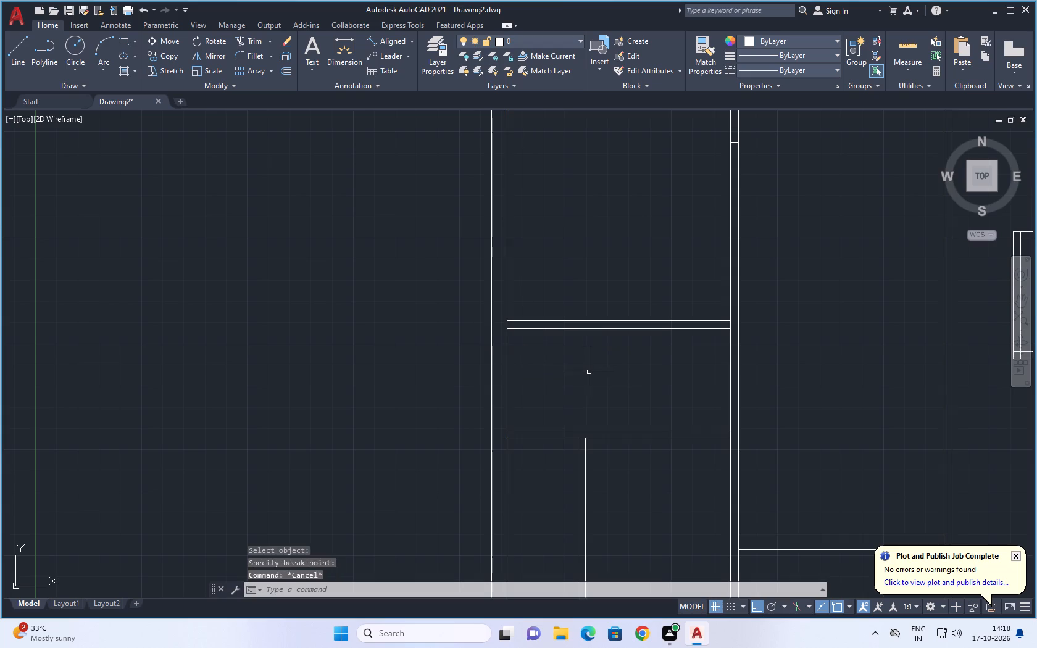
key("Escape")
Offset the west wall inner line segment between the two southernmost cross partitions 7'7.5" to the east.
key("o")
key("Return")
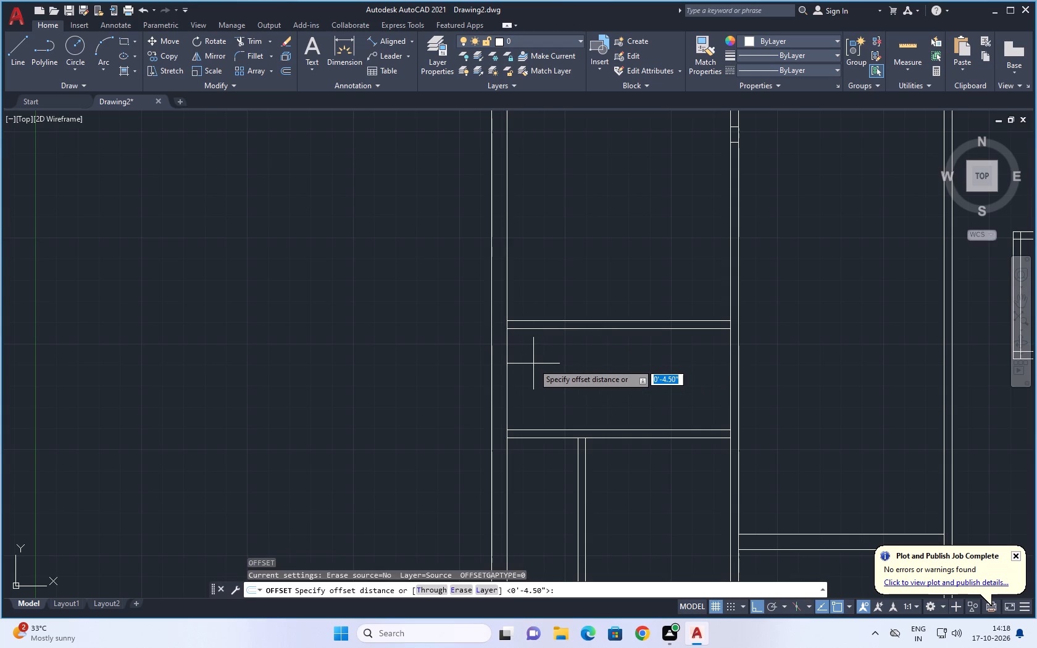
type("7'7.5")
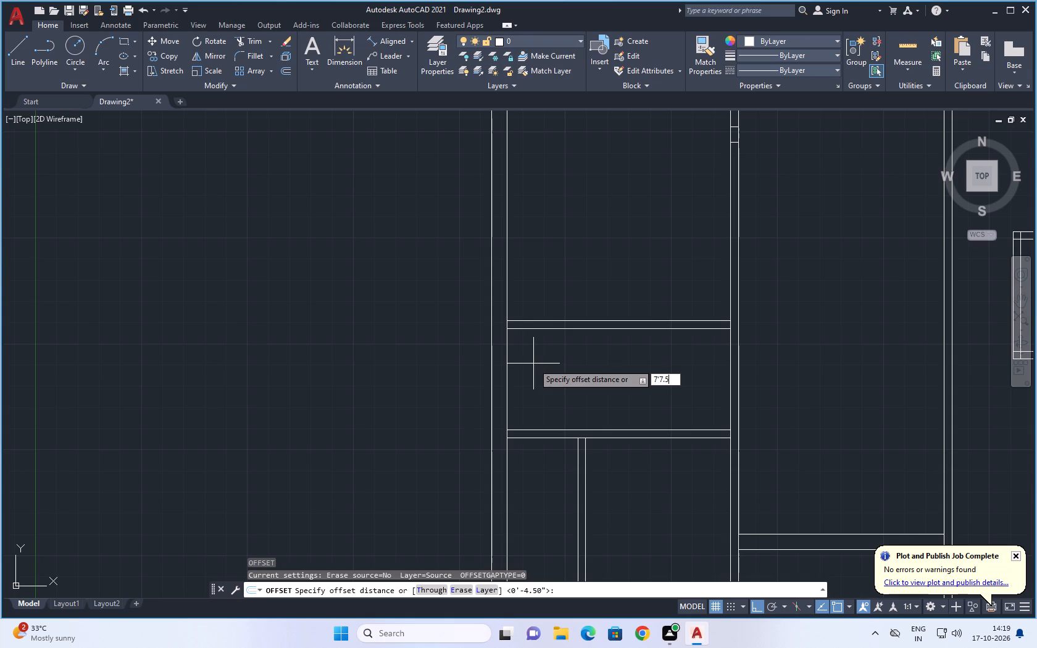
key("shift+quotedbl")
key("Return")
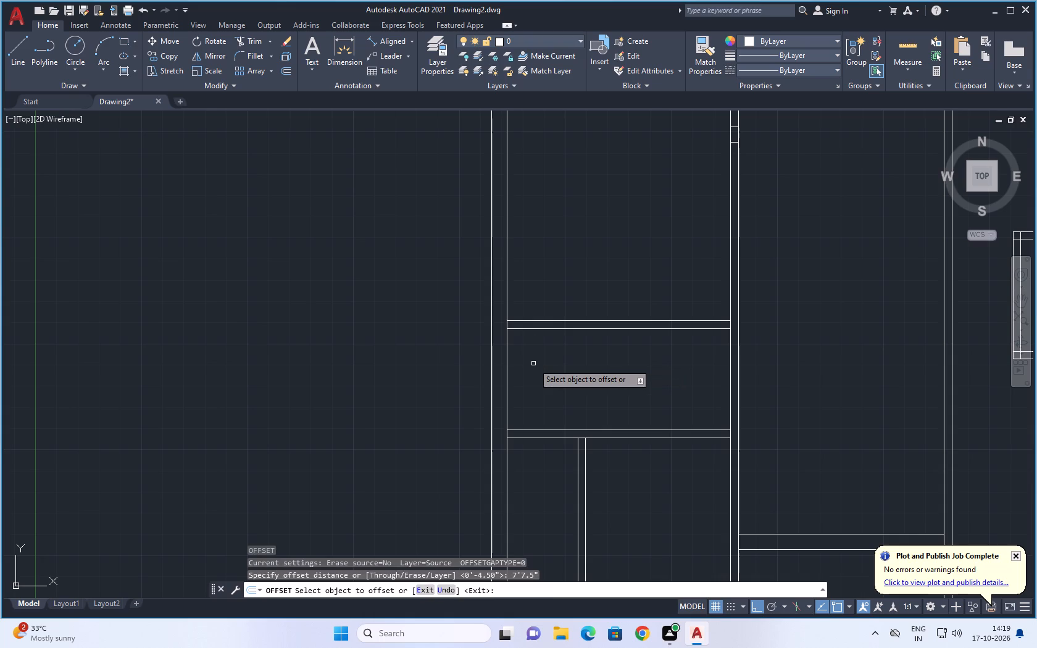
left_click(506, 361)
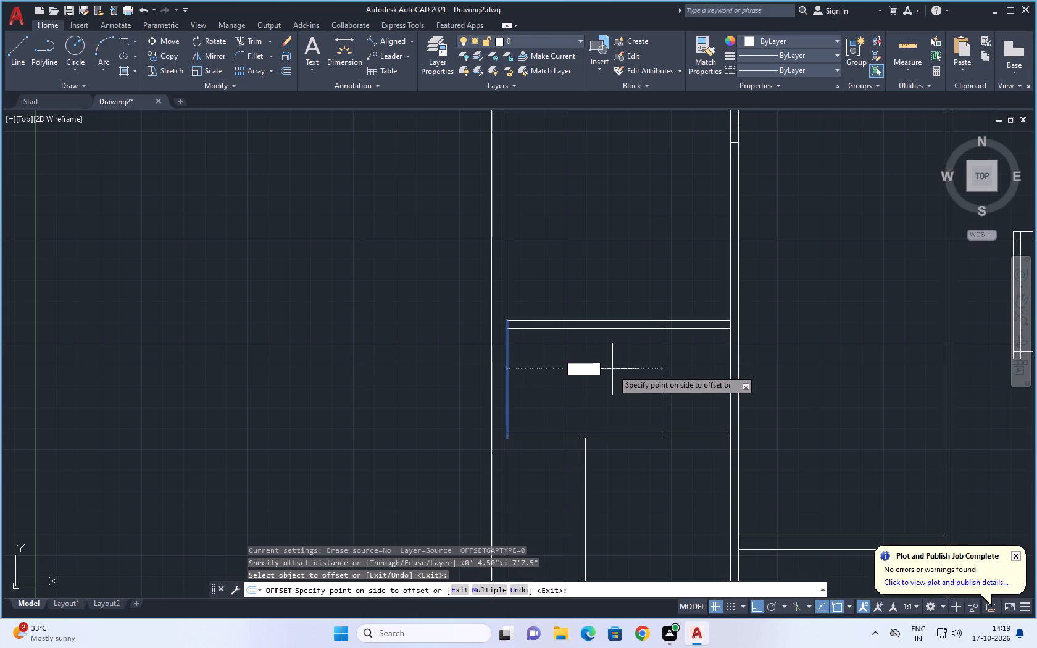
left_click(630, 370)
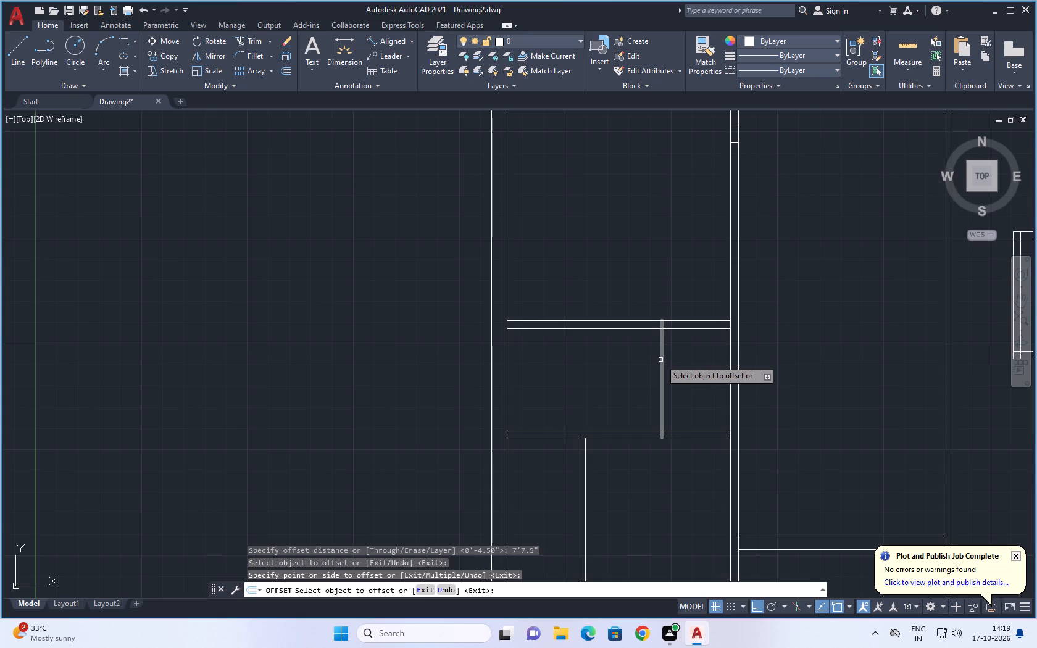
Offset the new line between the two southernmost west-bay cross partitions 4.5" to the east.
left_click(661, 360)
key("4")
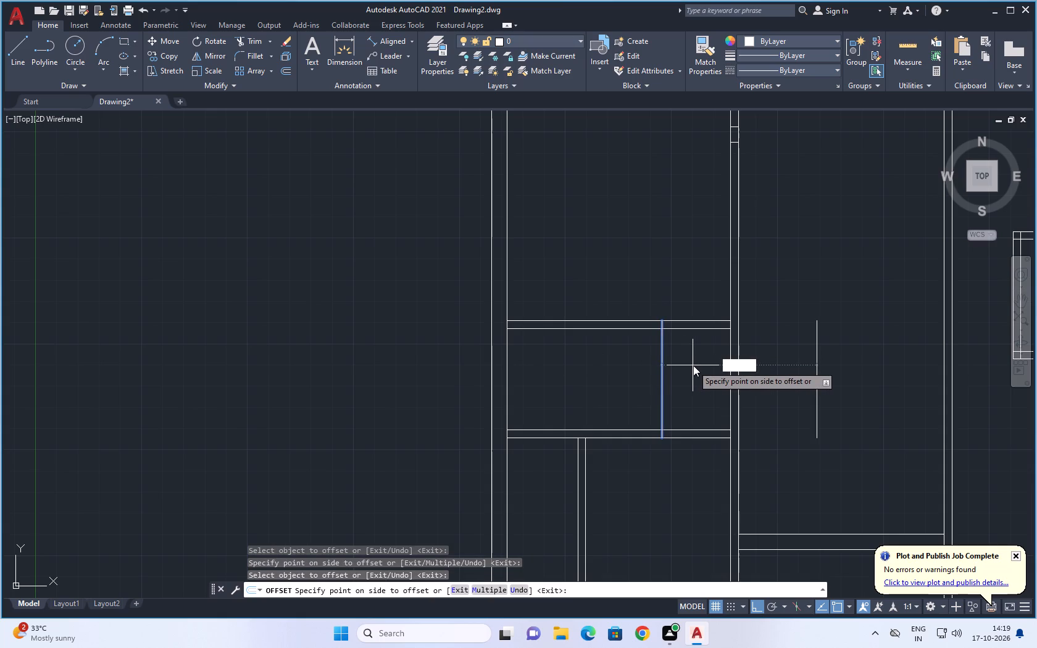
key("period")
key("5")
key("shift+quotedbl")
key("Return")
scroll(693, 369, "down", 1)
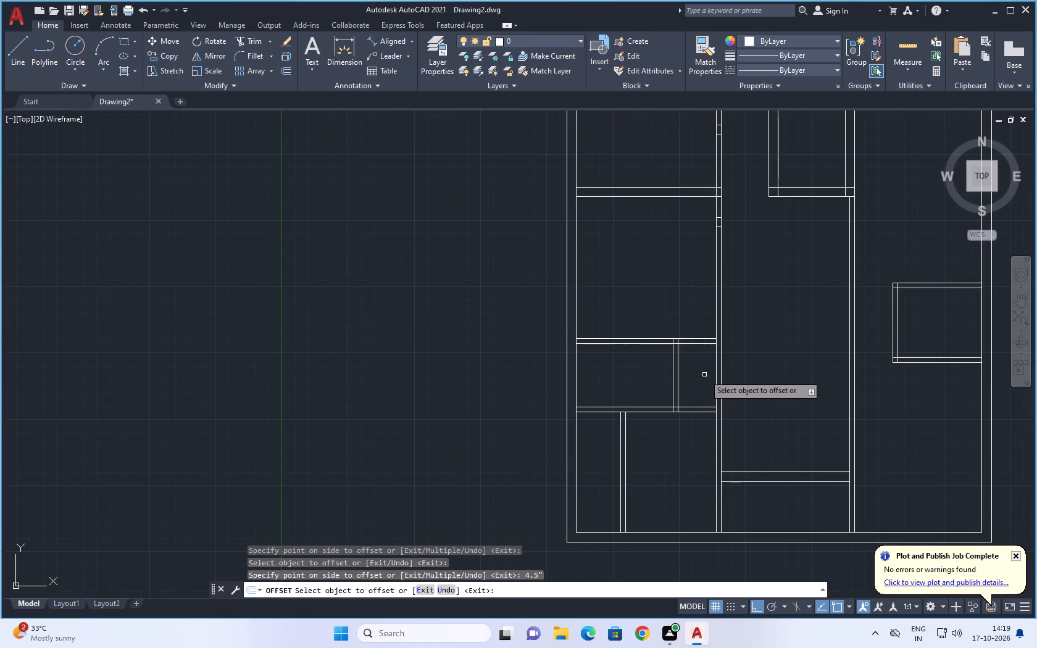
scroll(728, 379, "down", 1)
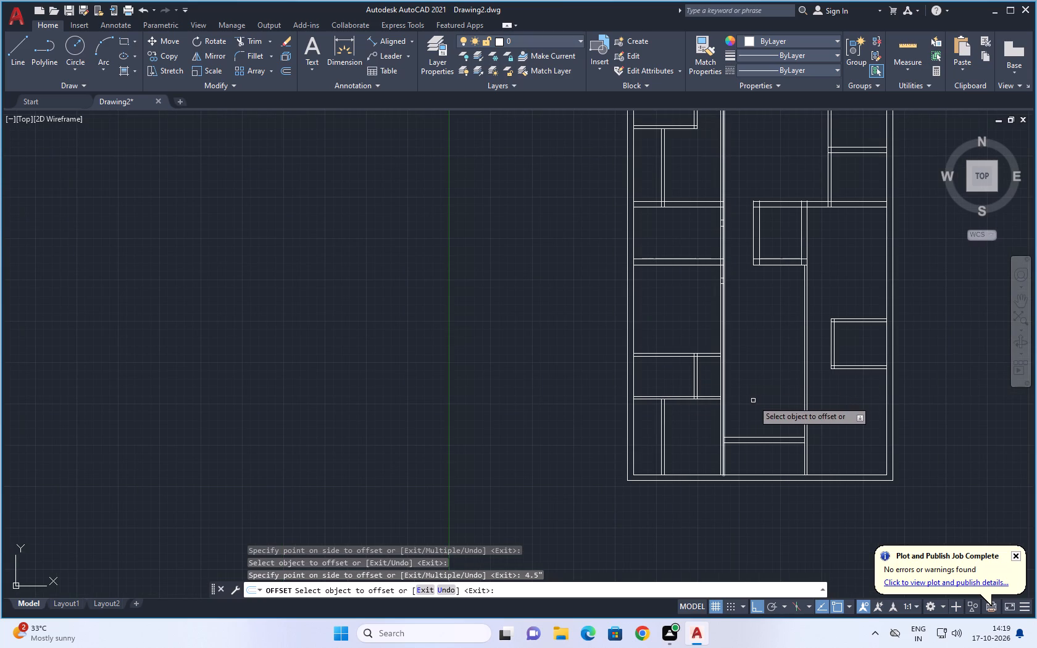
key("Escape")
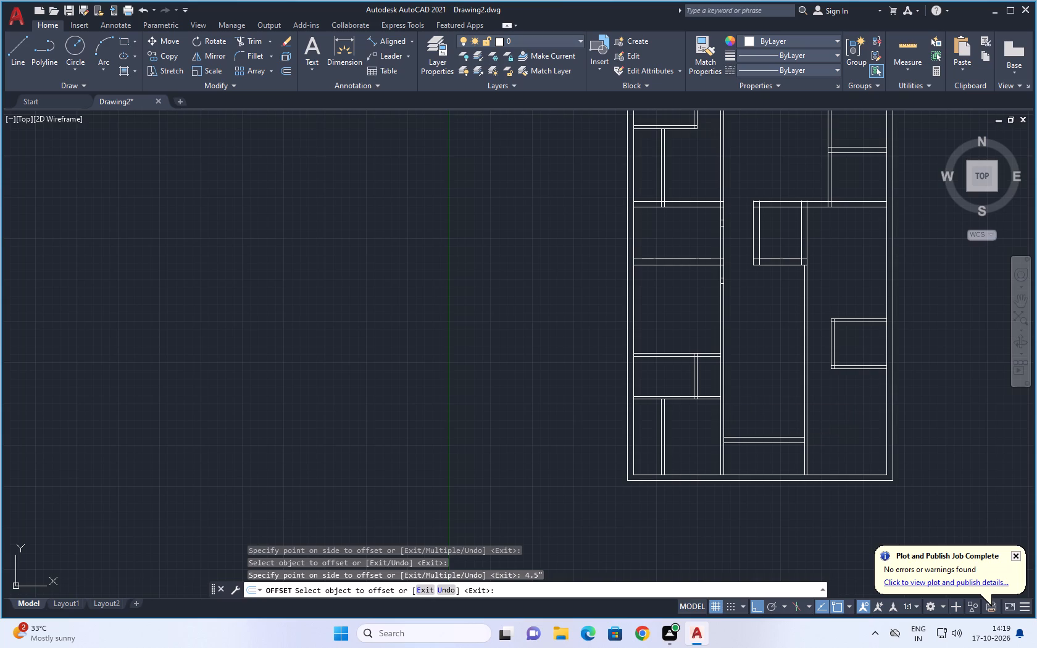
key("Escape")
key("Escape")
key("Escape")
Extend both lines of the two southernmost west-bay cross partitions east to the outer line of the bay's east wall.
scroll(714, 425, "up", 1)
key("e")
key("x")
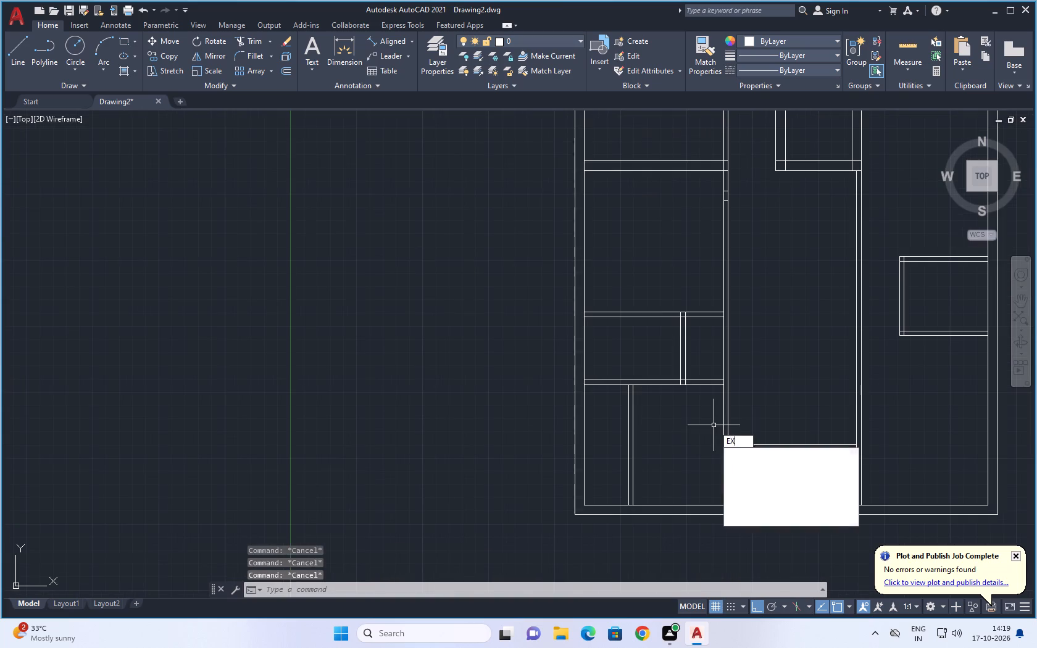
key("space")
left_click_drag(710, 365, 710, 399)
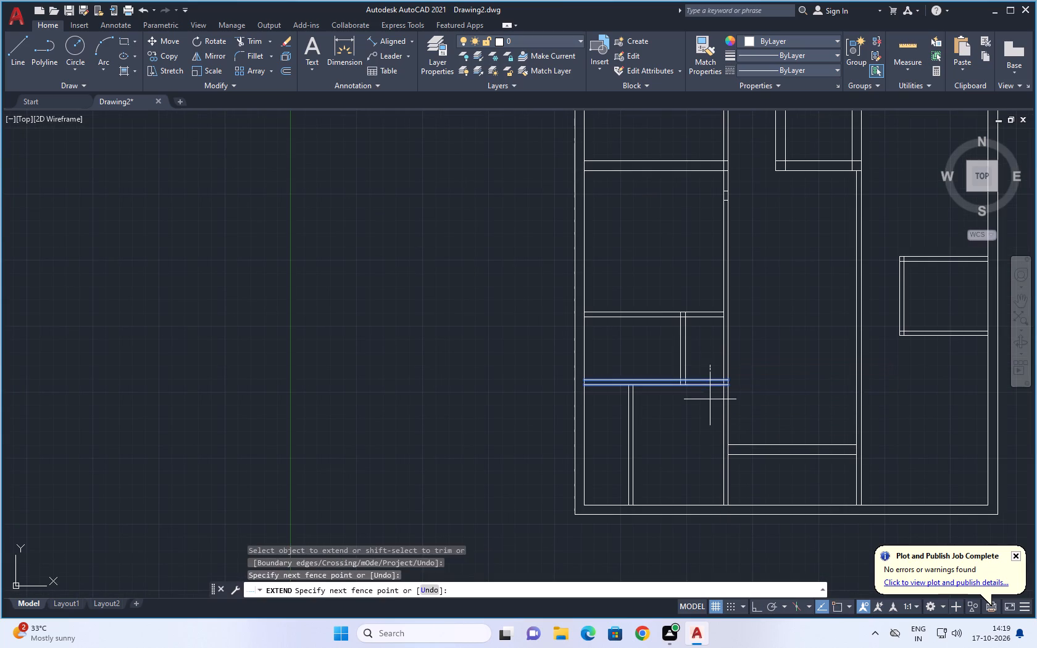
left_click_drag(710, 399, 710, 400)
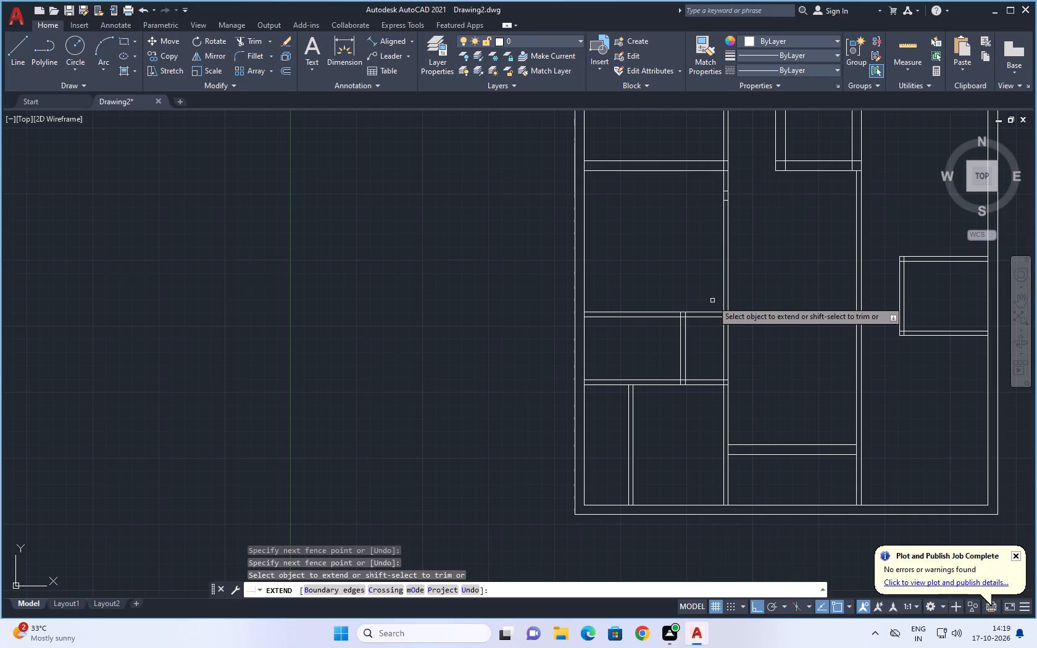
left_click_drag(710, 300, 710, 345)
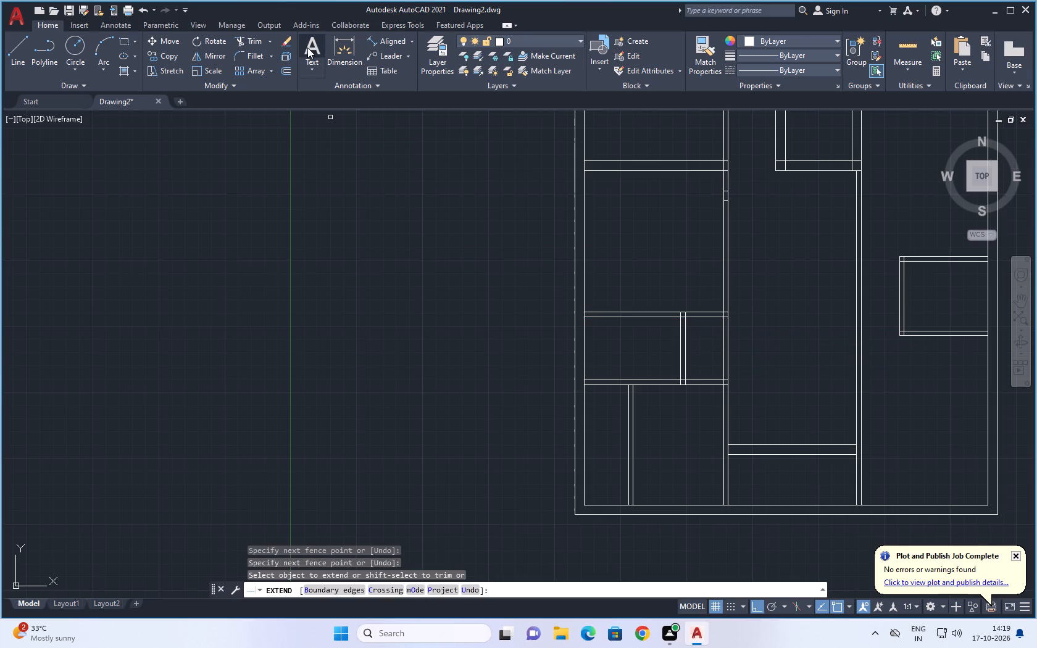
Trim both lines of the west bay's east wall between the two southernmost cross partitions.
left_click(247, 39)
left_click_drag(711, 341, 736, 355)
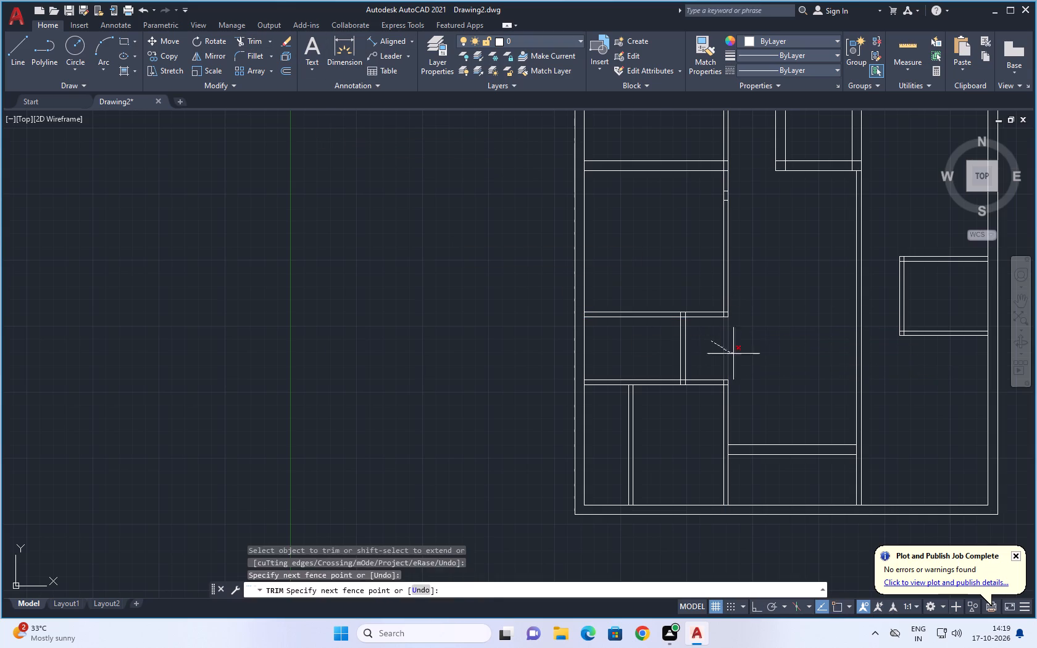
left_click_drag(736, 355, 749, 356)
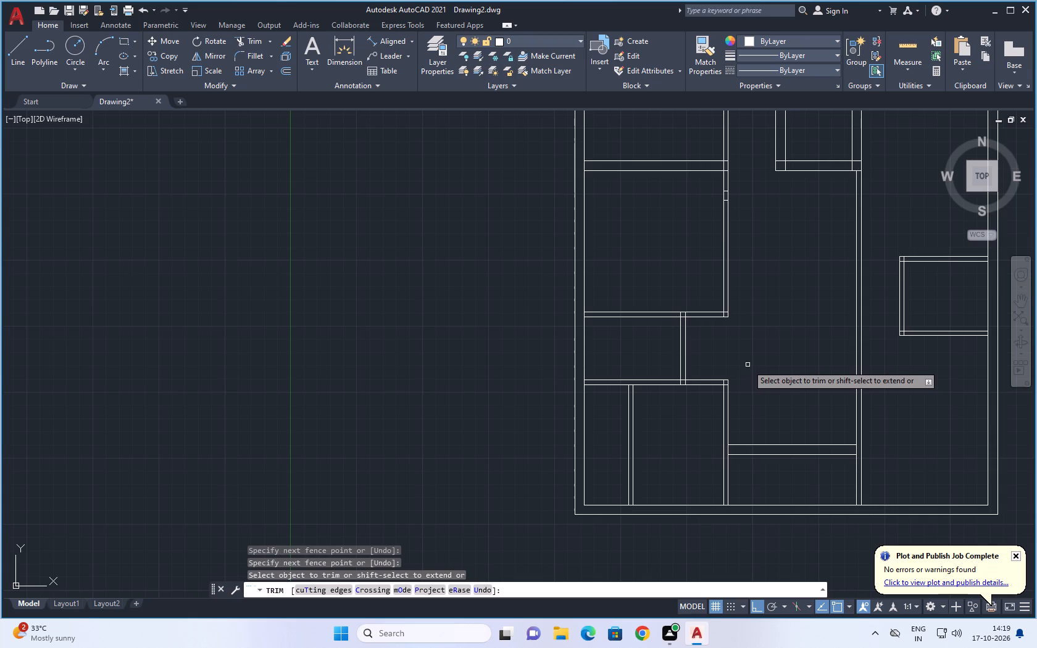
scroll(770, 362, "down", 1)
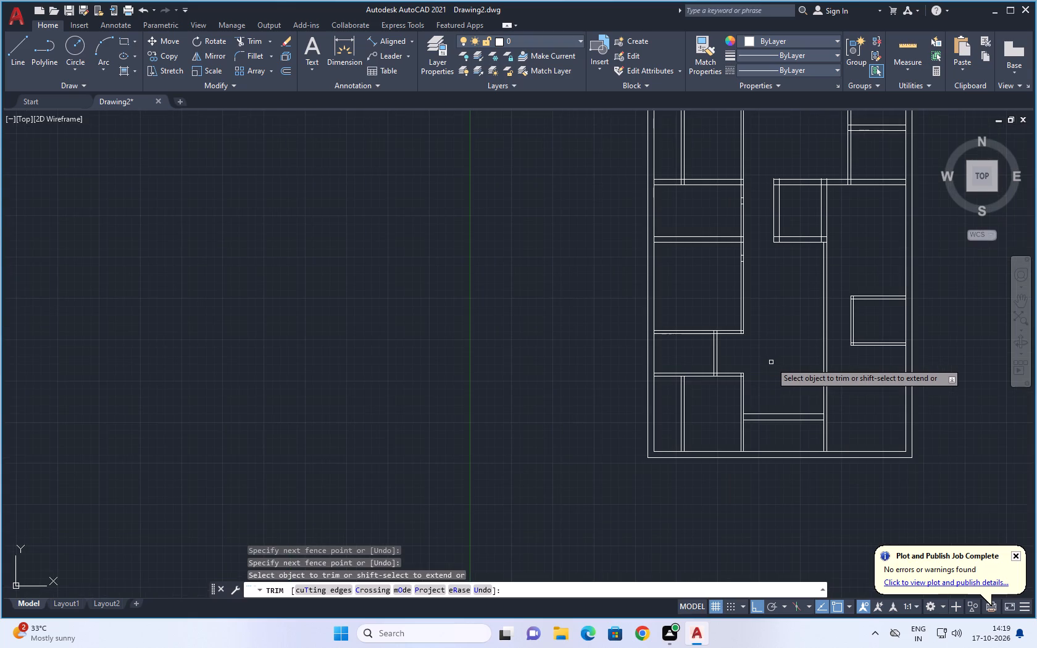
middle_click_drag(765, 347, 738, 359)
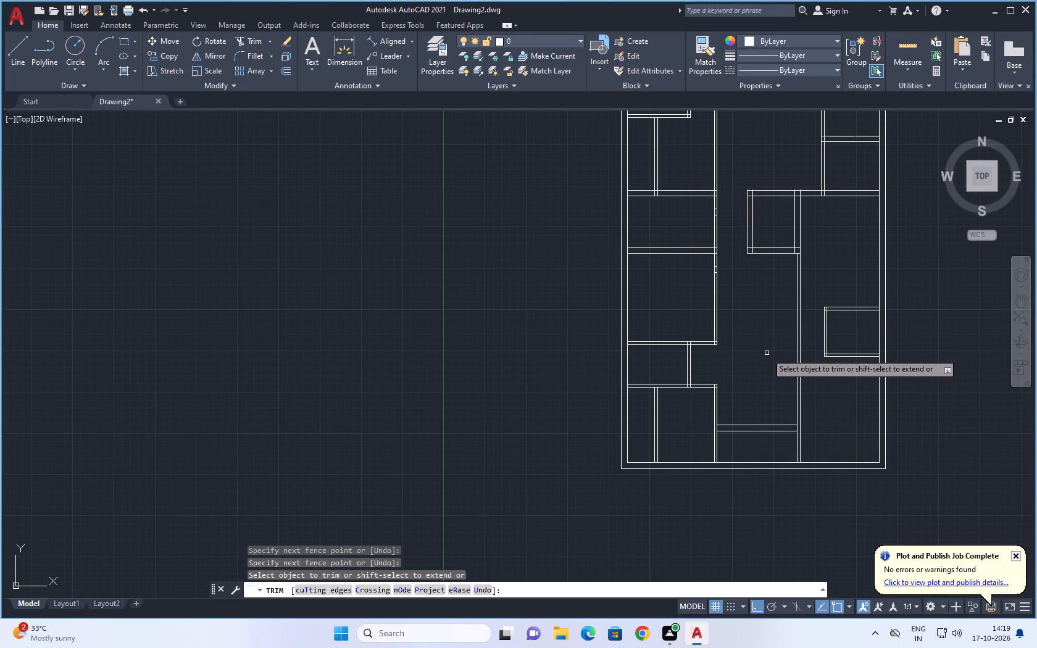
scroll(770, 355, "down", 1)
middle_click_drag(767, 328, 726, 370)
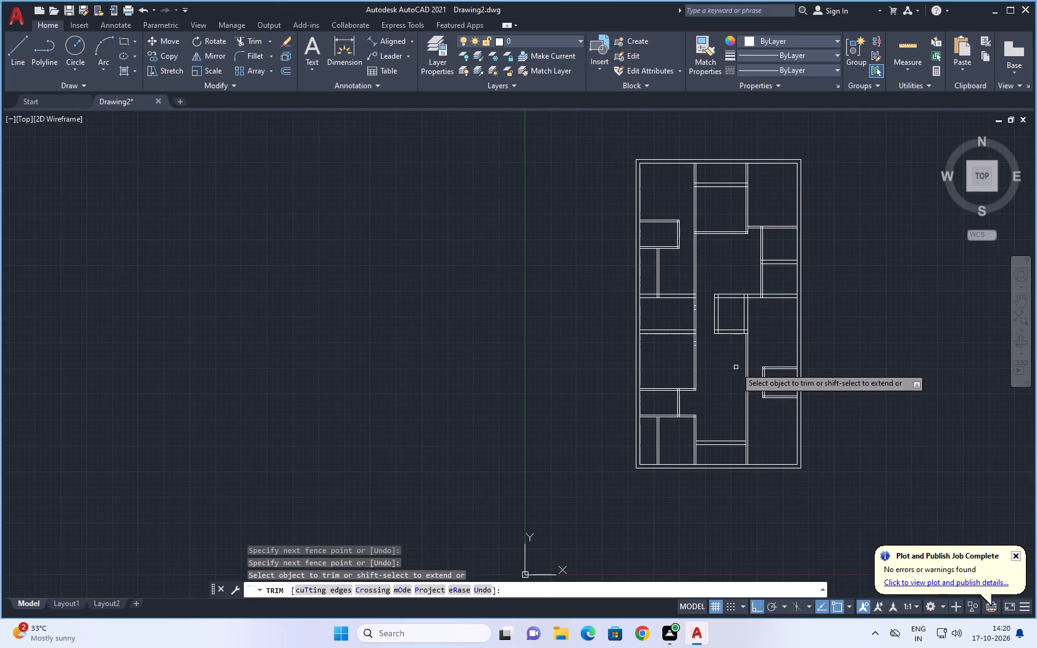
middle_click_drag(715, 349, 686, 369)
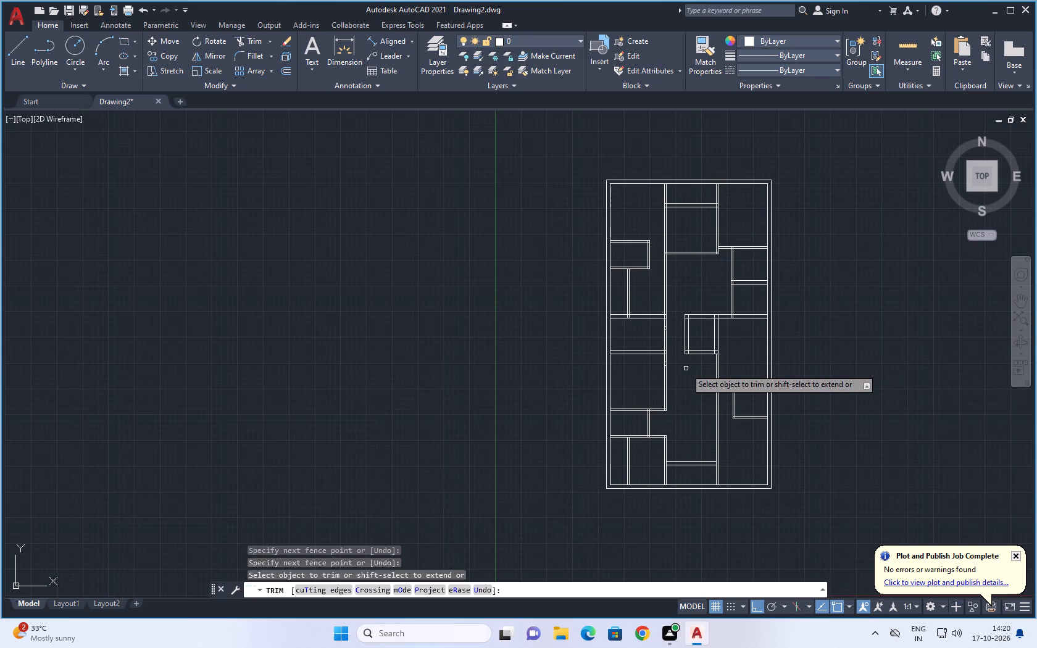
Trim both lines of the west bay's east wall between the two middle cross partitions, including the short leftover pieces in the opening.
scroll(655, 336, "up", 2)
left_click_drag(655, 332, 674, 332)
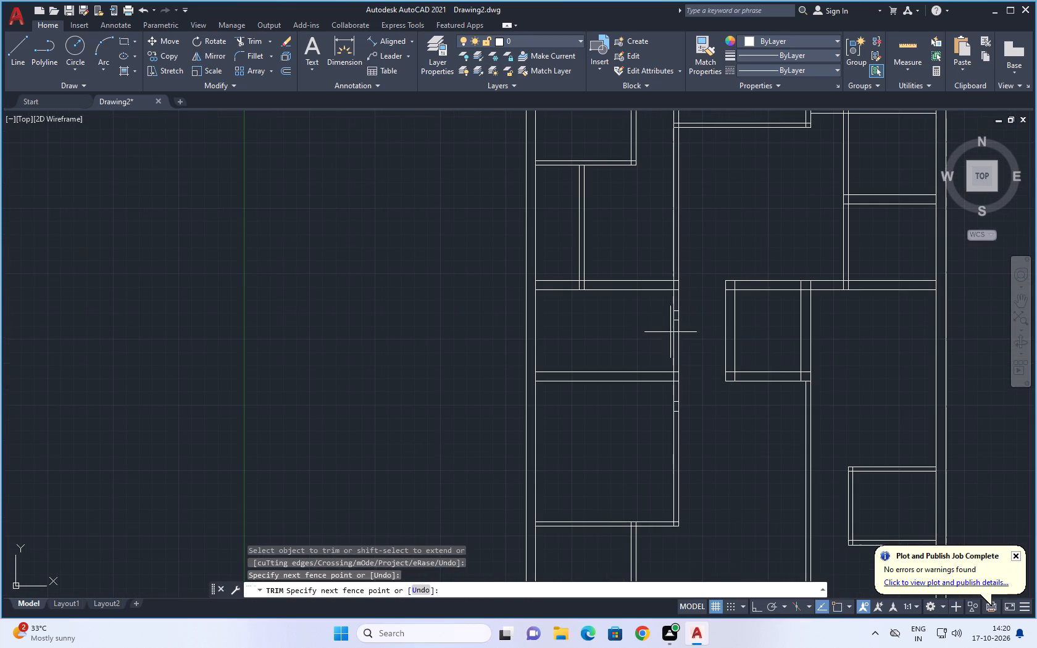
left_click_drag(674, 332, 688, 331)
left_click_drag(685, 299, 662, 312)
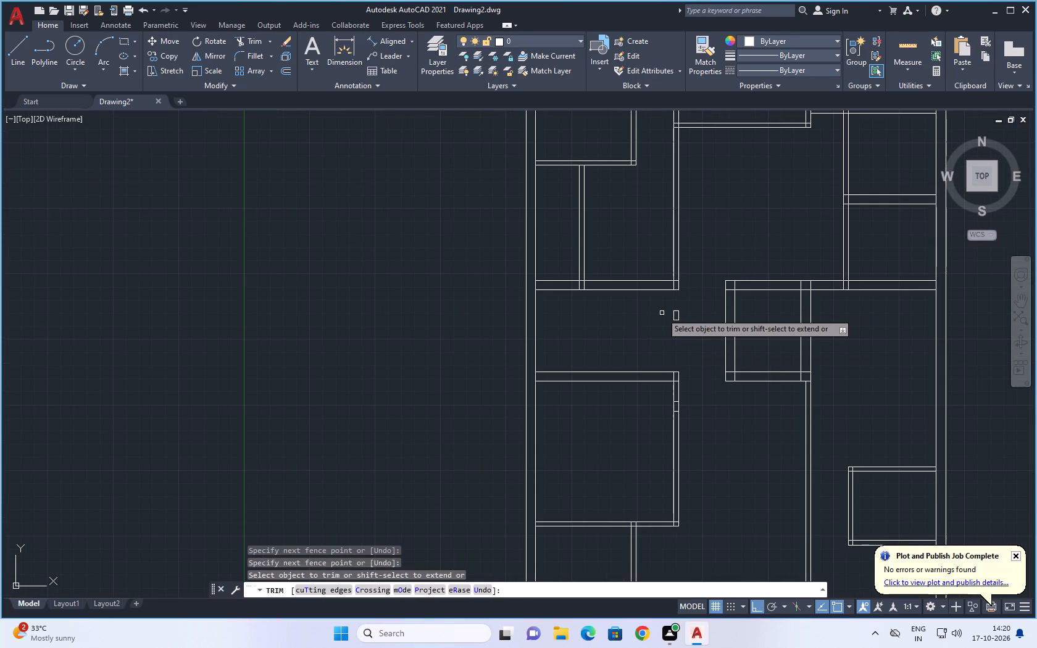
scroll(664, 313, "up", 1)
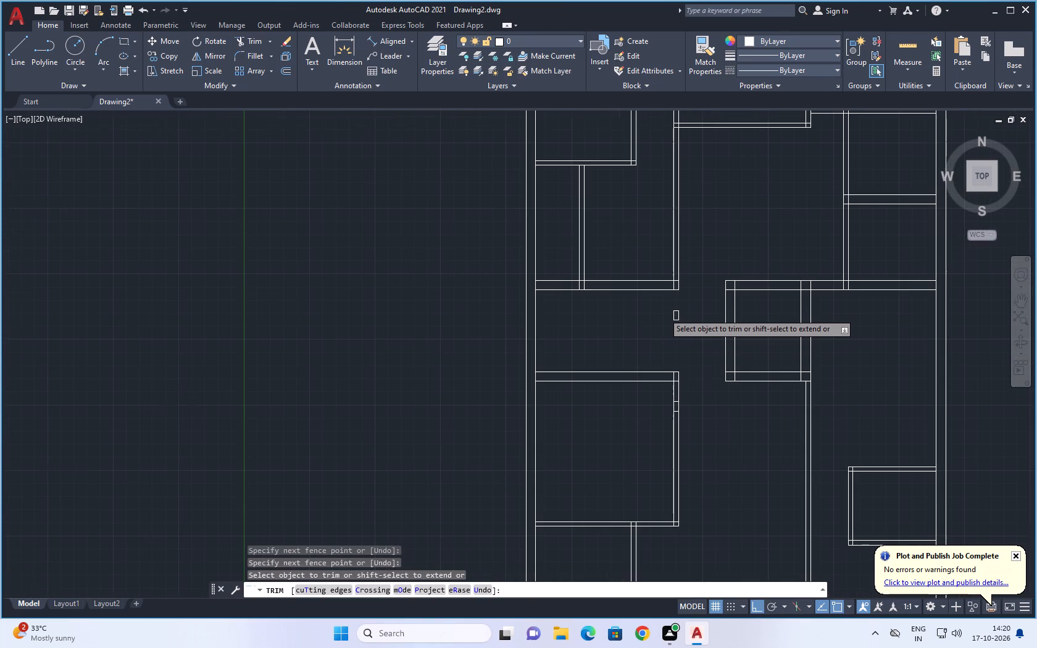
left_click_drag(702, 307, 661, 322)
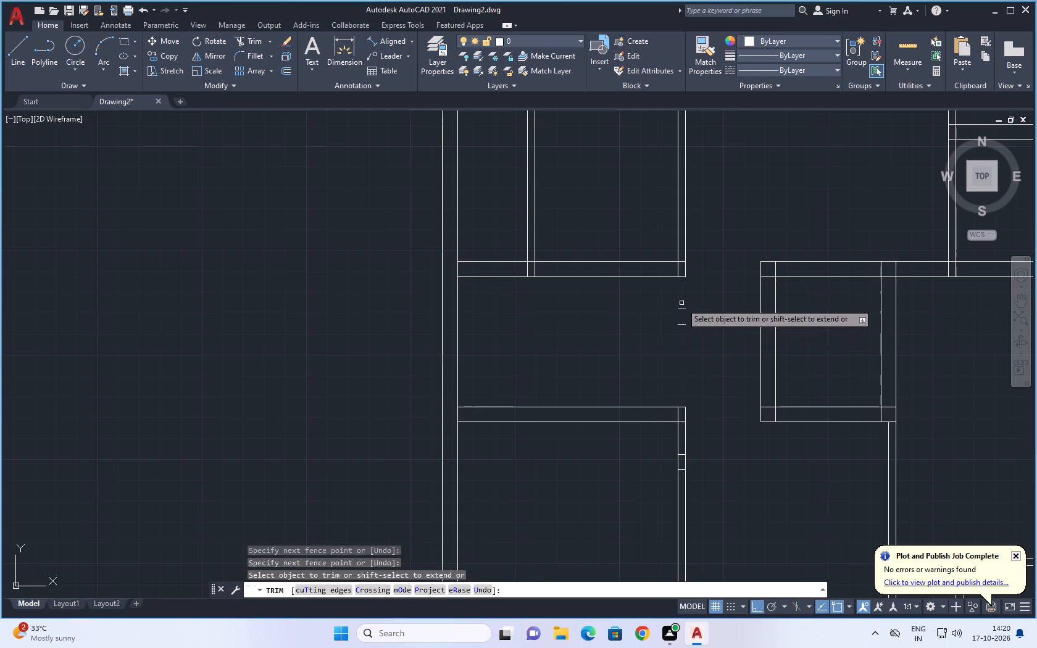
left_click_drag(680, 303, 683, 334)
scroll(686, 334, "down", 2)
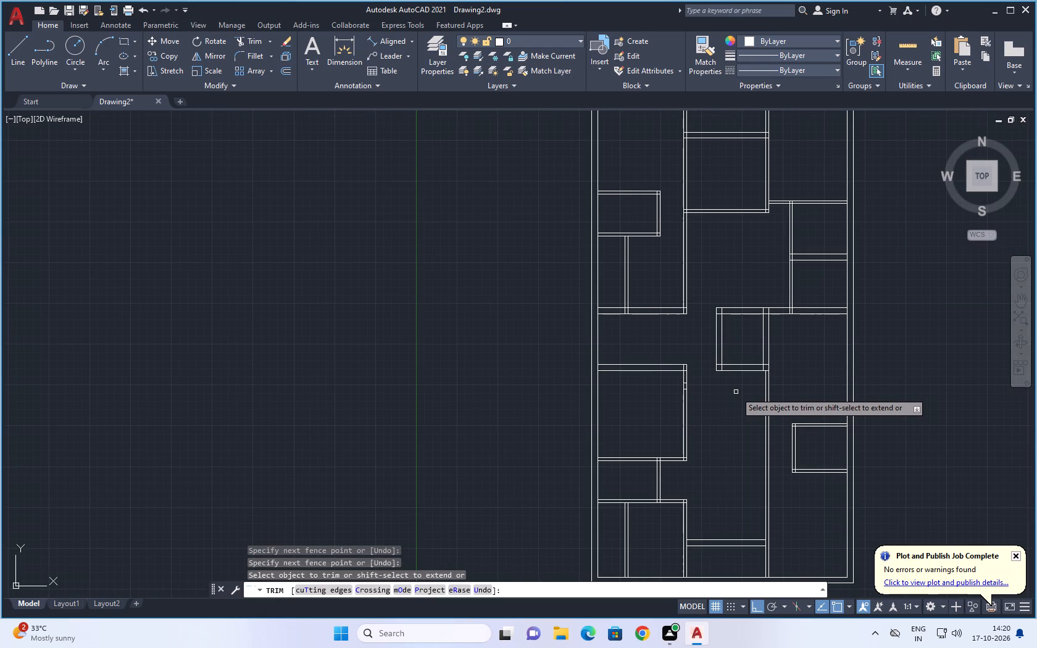
Trim away the two short cross lines inside the west bay's east wall, just south of the opening's southern cross partition.
scroll(693, 388, "up", 3)
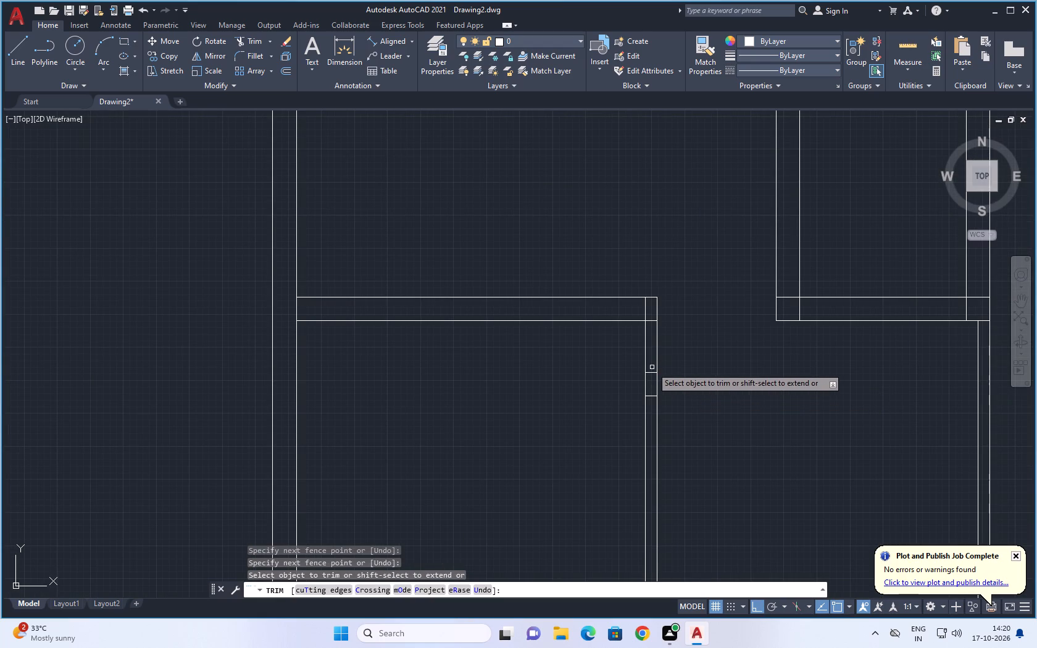
left_click_drag(651, 368, 651, 405)
scroll(707, 372, "down", 4)
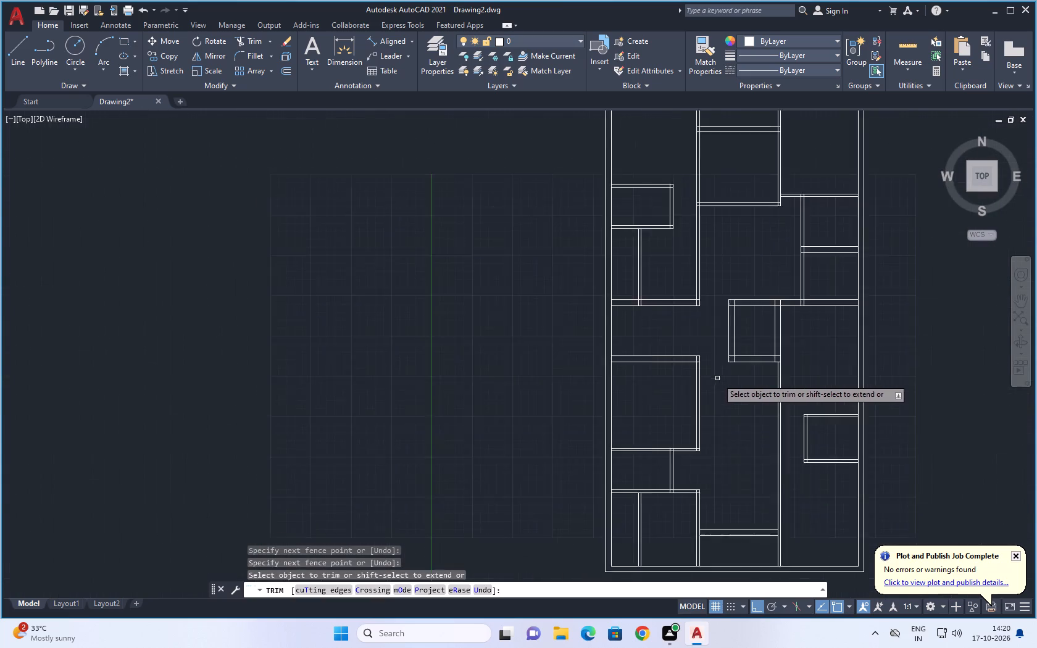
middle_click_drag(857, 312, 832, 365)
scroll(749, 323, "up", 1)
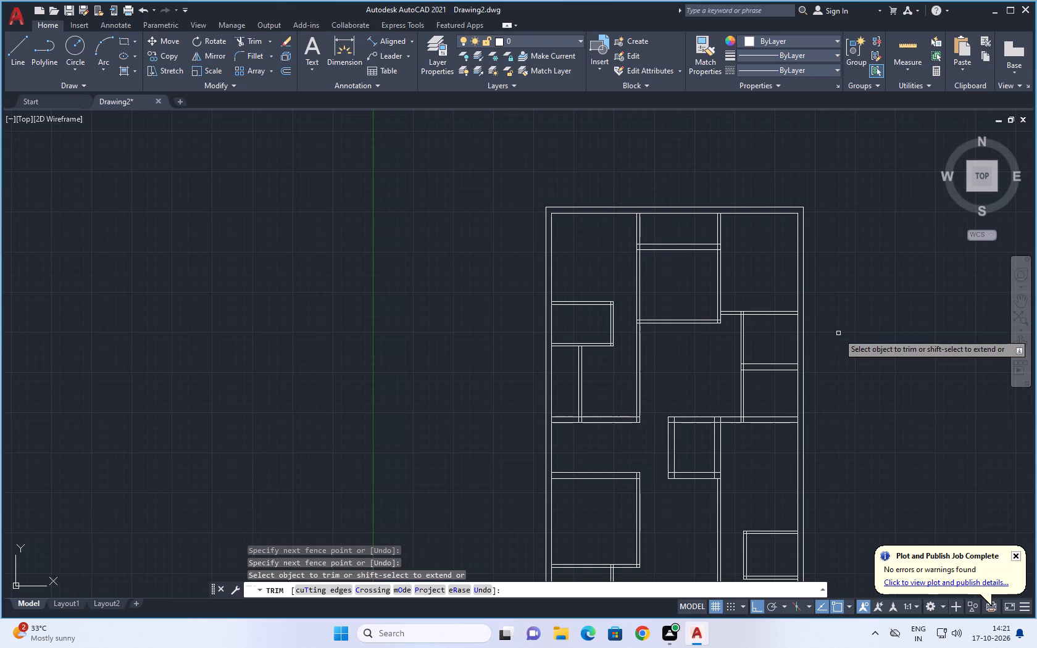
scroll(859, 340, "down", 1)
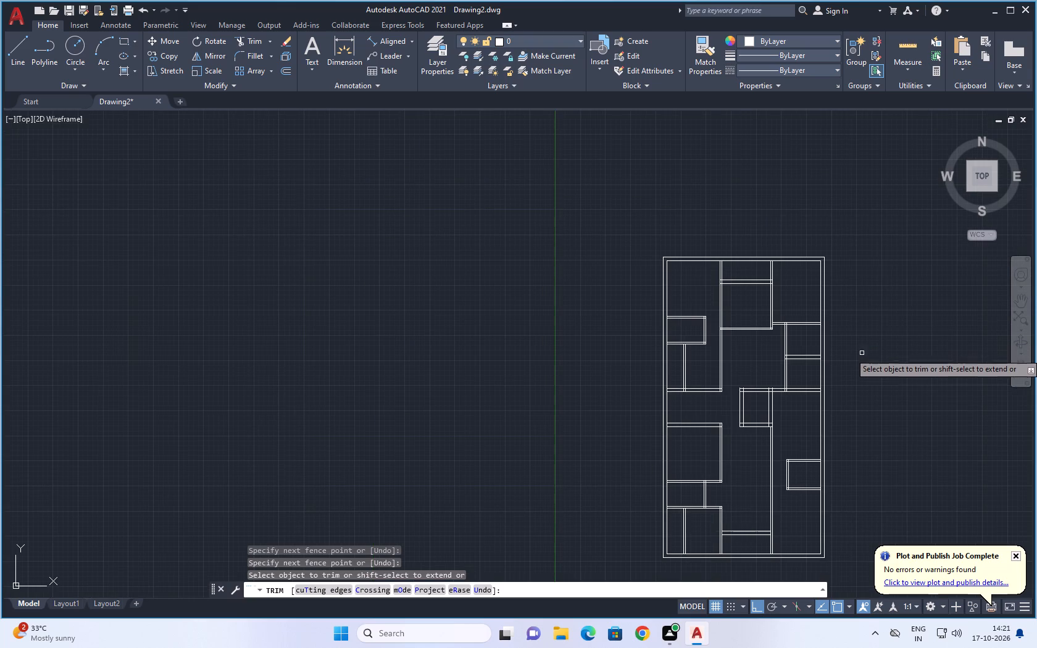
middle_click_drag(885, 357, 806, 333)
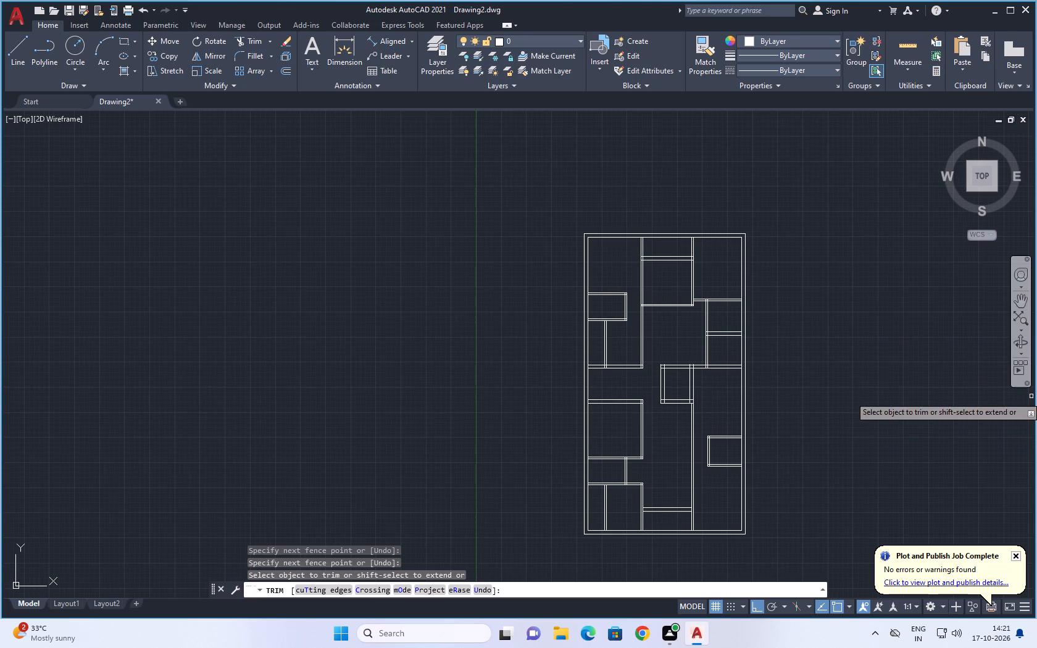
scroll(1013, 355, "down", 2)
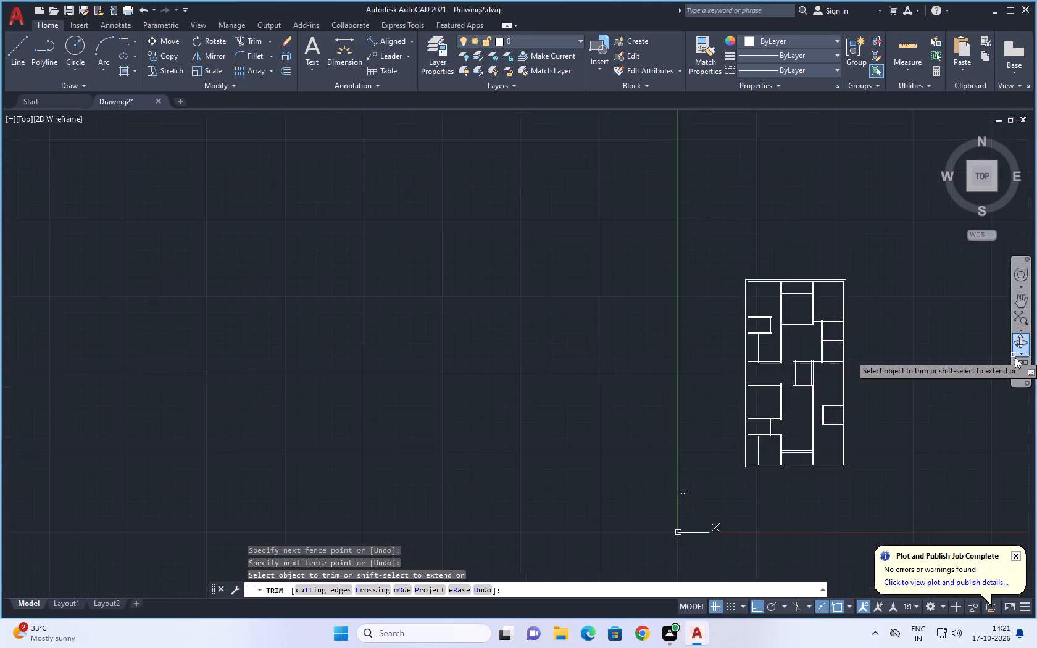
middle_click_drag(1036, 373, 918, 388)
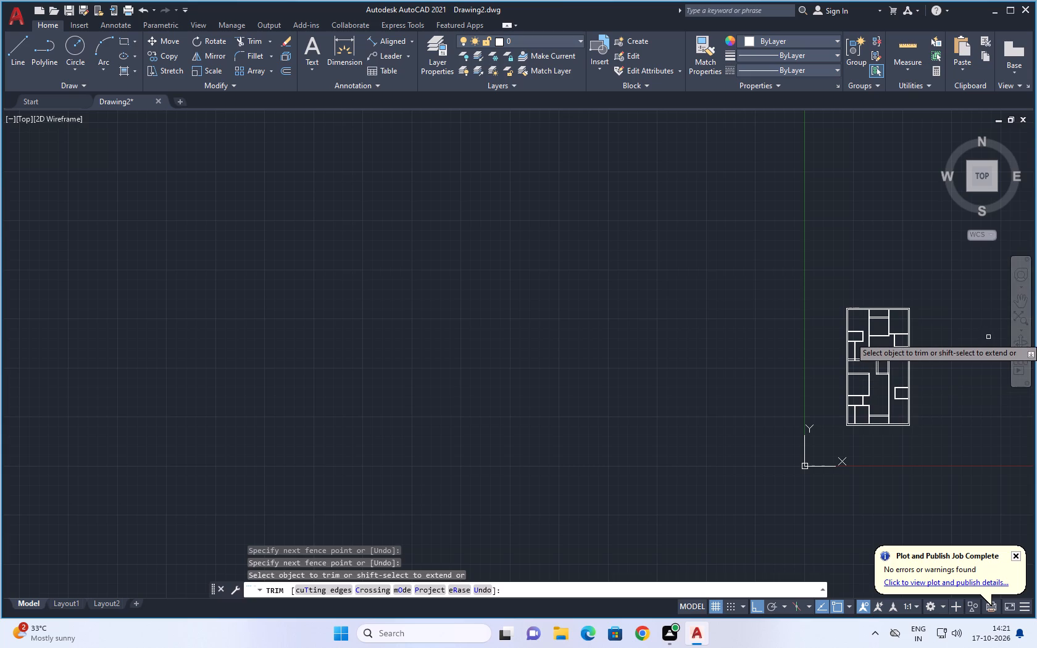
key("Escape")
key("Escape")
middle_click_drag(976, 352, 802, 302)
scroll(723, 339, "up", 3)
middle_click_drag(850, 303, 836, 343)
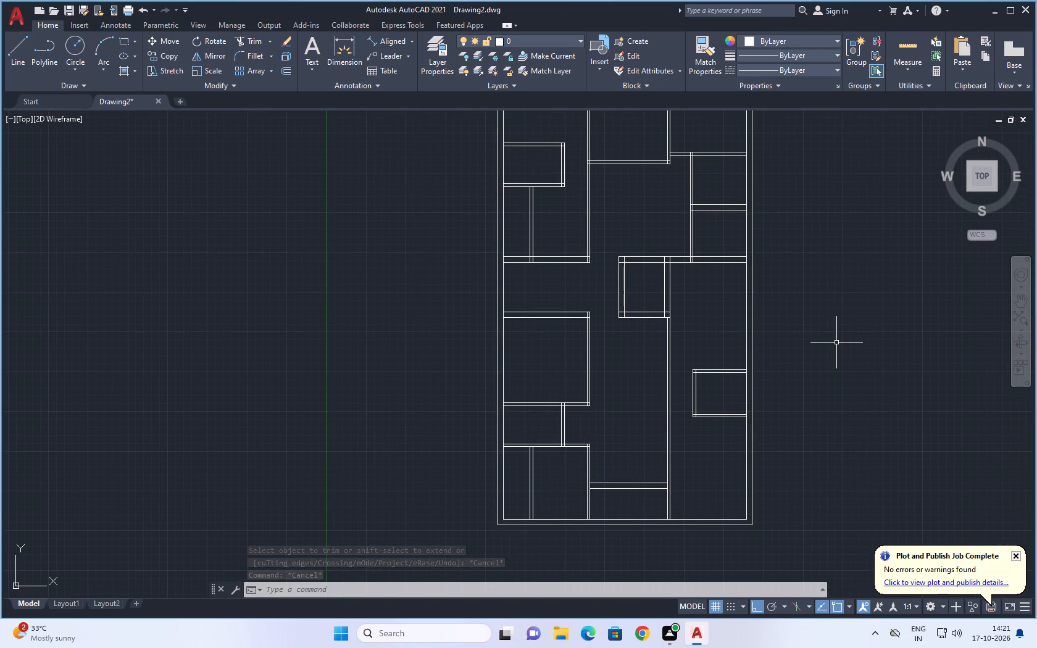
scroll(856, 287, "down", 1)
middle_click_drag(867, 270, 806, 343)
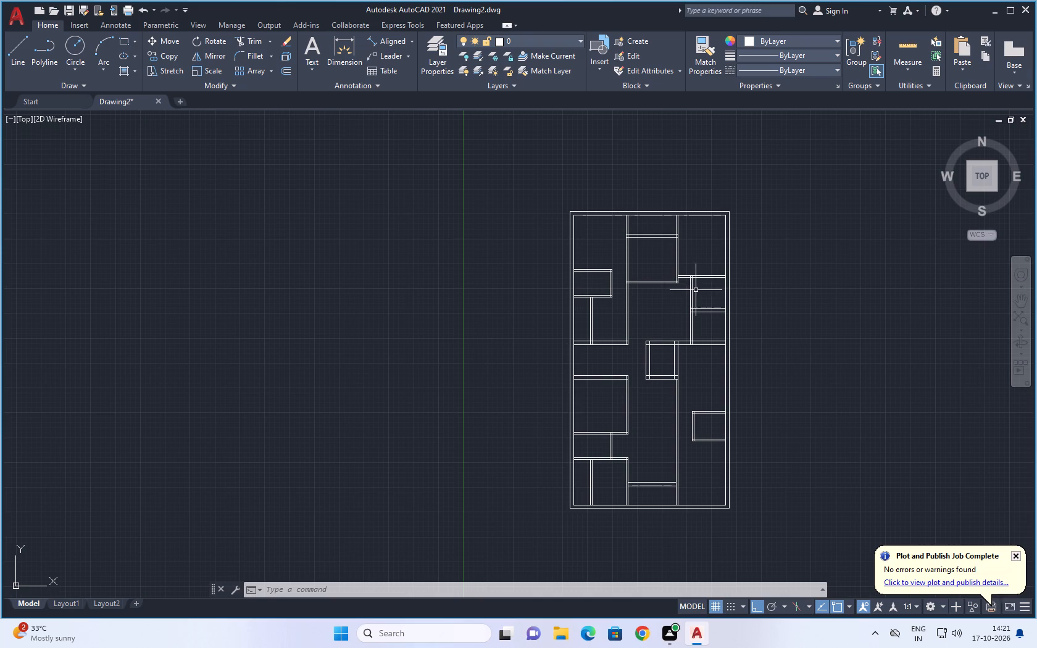
Trim away both lines of the central bay's second cross partition from the north.
left_click(250, 38)
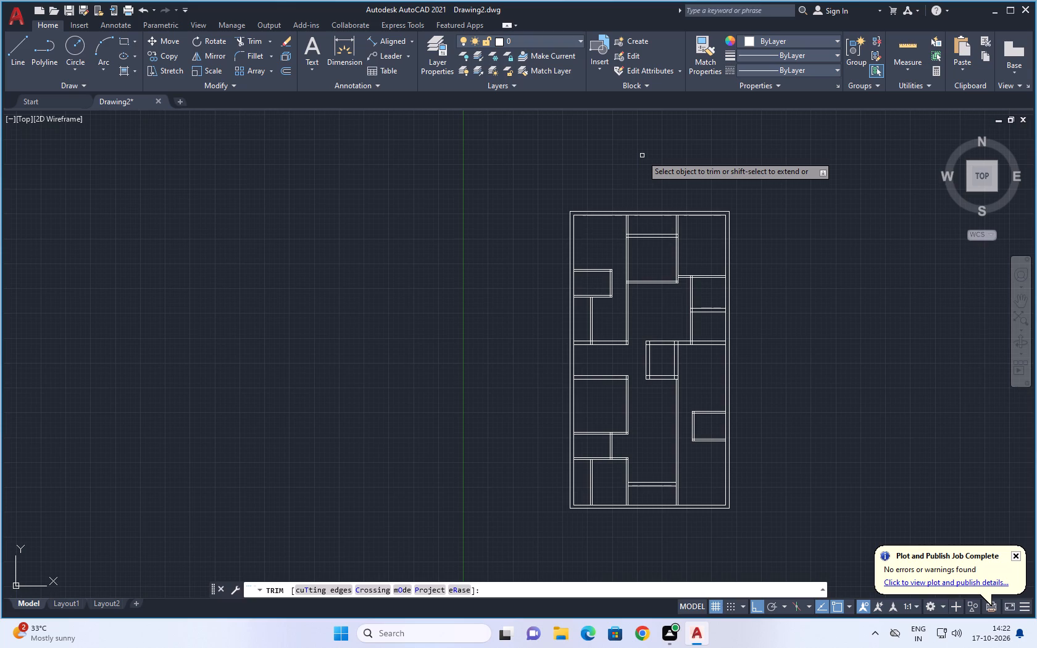
scroll(650, 226, "down", 1)
scroll(657, 234, "up", 2)
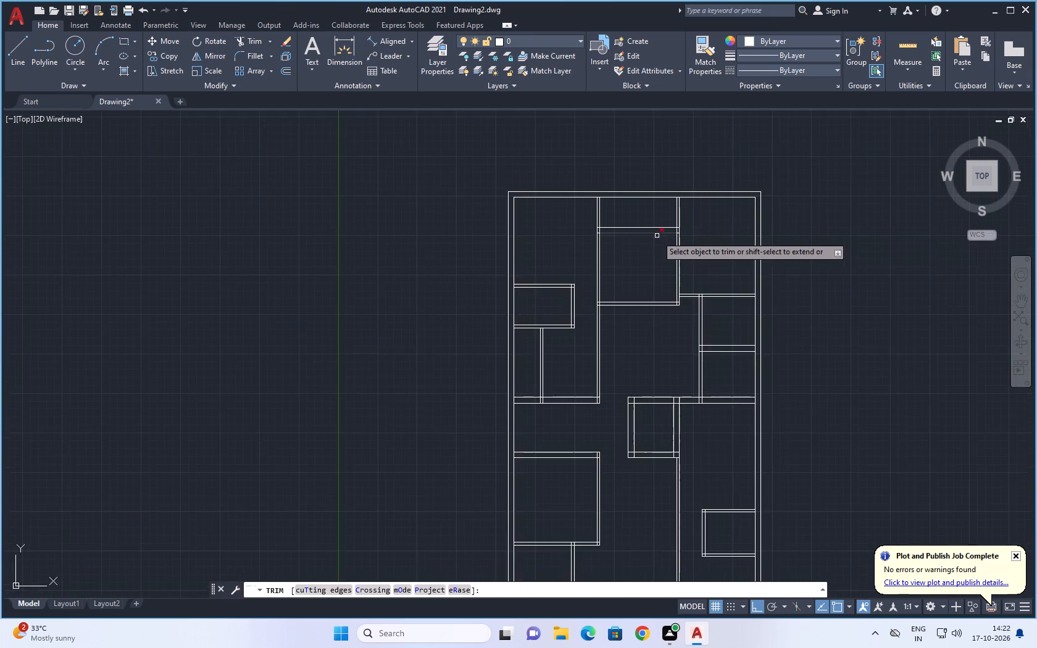
scroll(657, 238, "up", 1)
left_click_drag(633, 312, 639, 355)
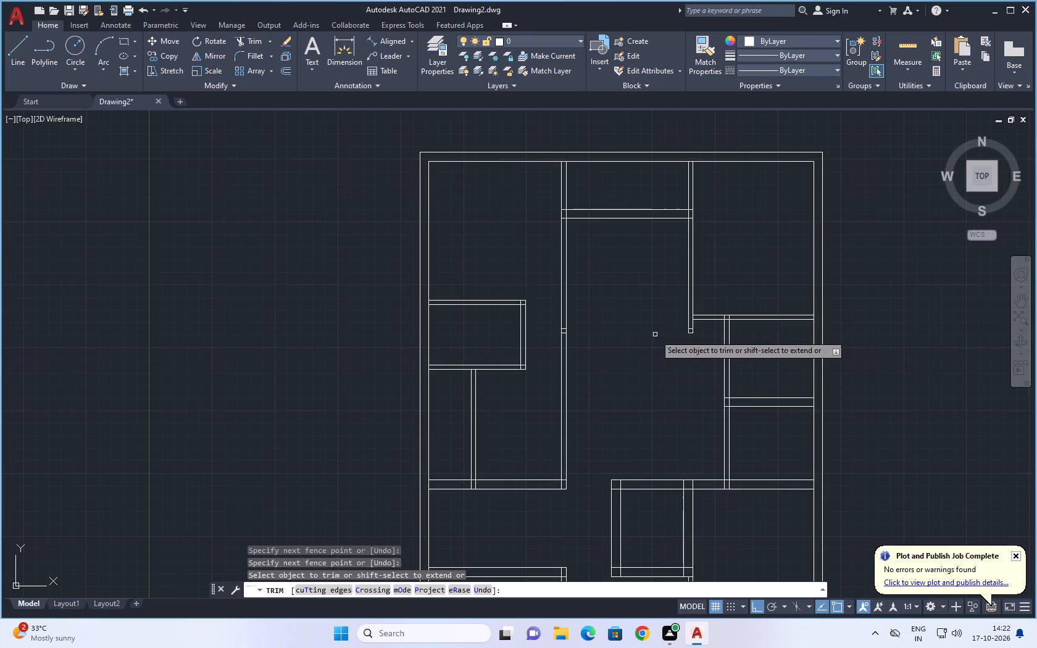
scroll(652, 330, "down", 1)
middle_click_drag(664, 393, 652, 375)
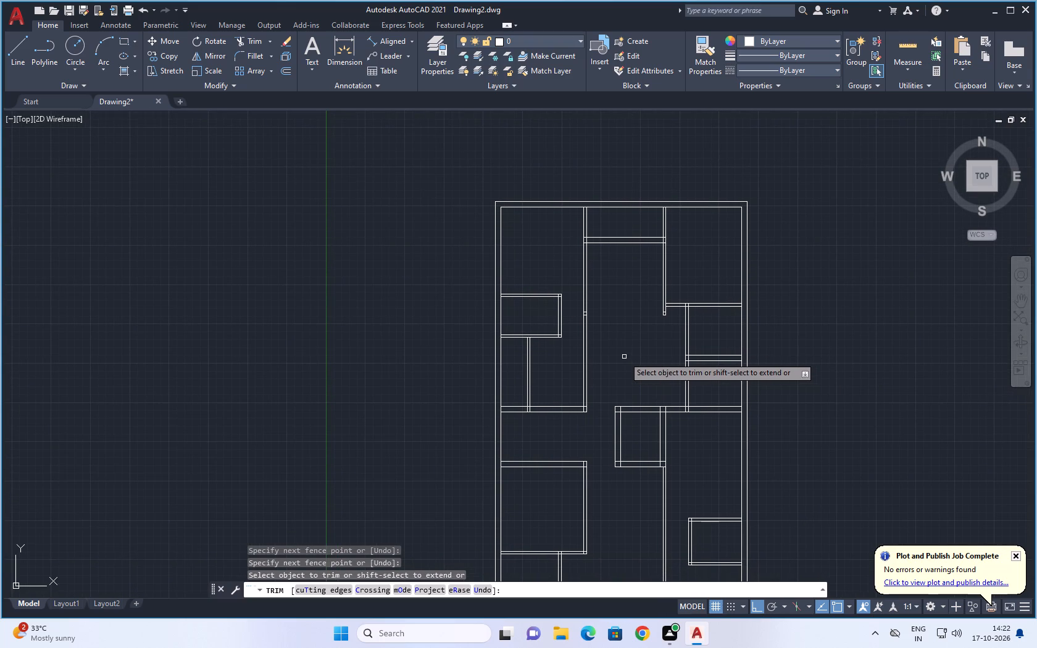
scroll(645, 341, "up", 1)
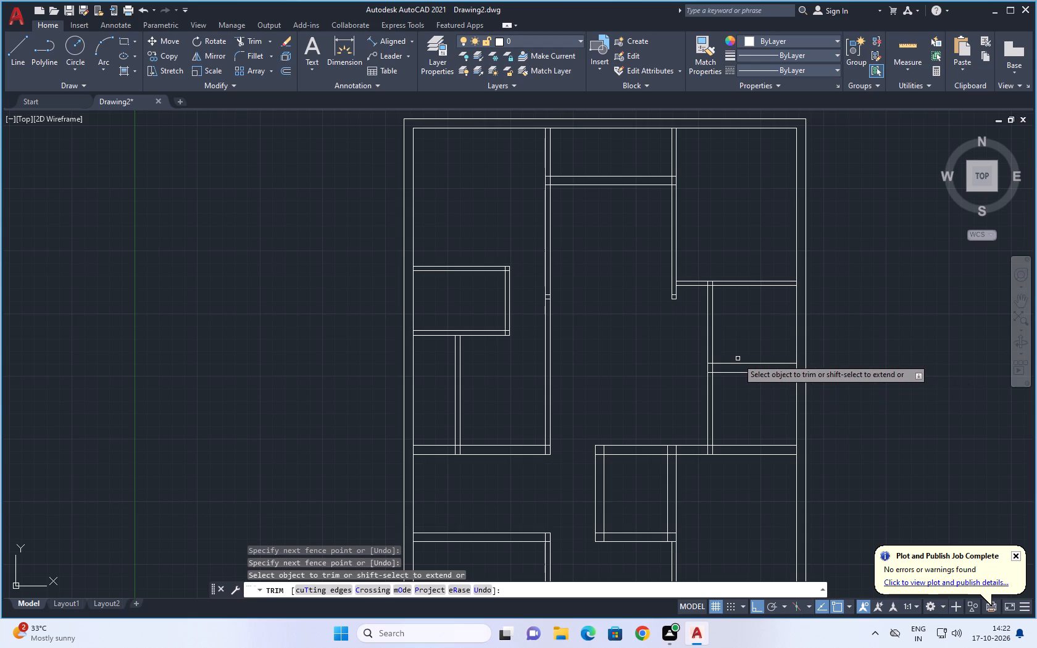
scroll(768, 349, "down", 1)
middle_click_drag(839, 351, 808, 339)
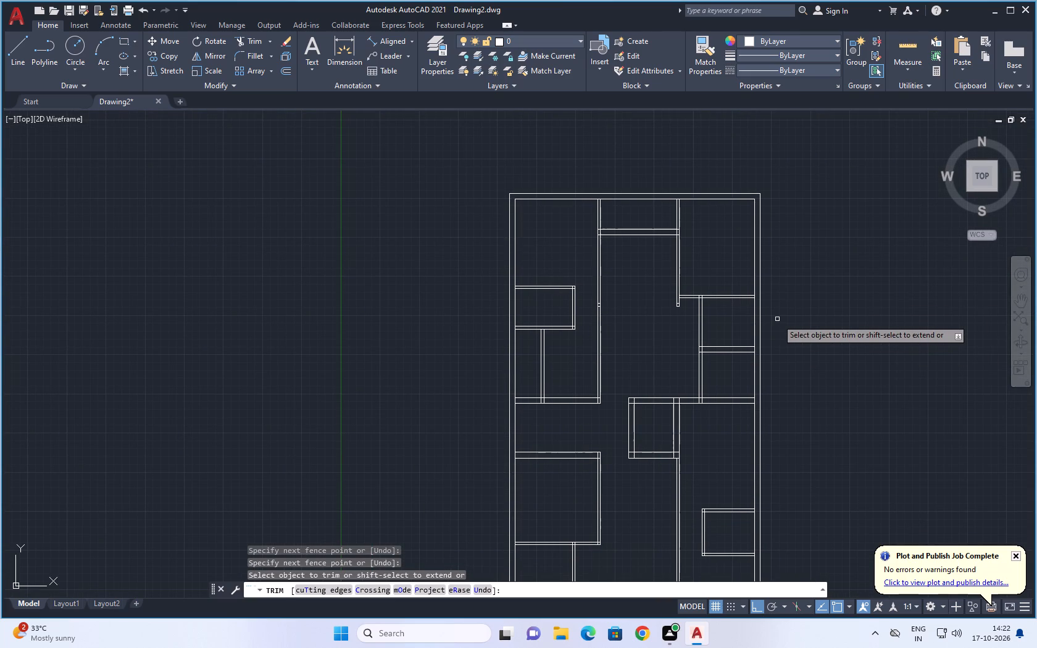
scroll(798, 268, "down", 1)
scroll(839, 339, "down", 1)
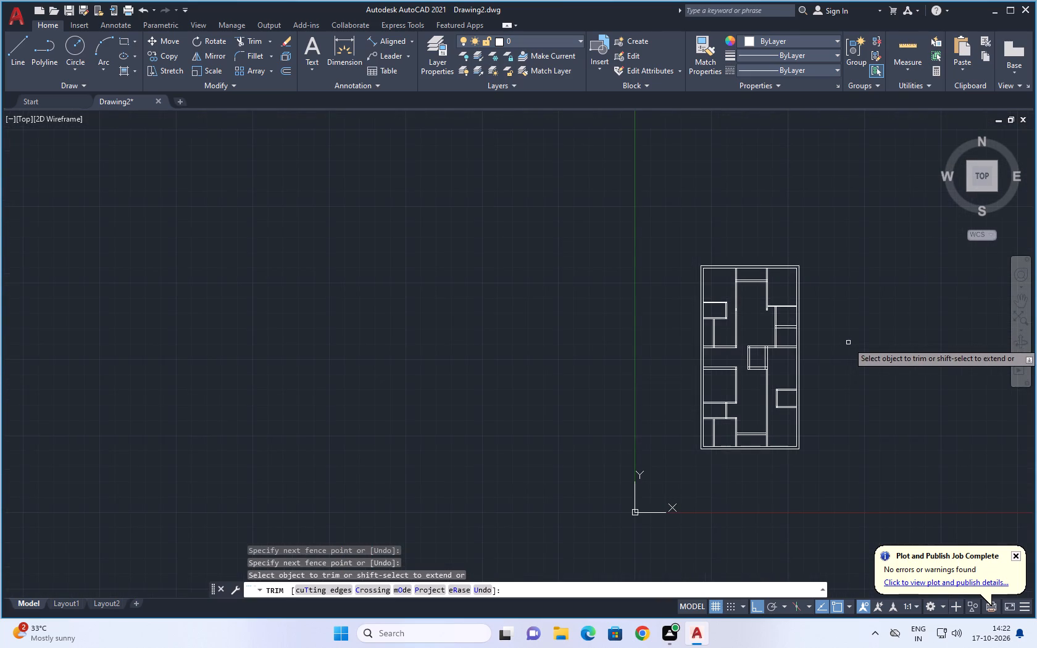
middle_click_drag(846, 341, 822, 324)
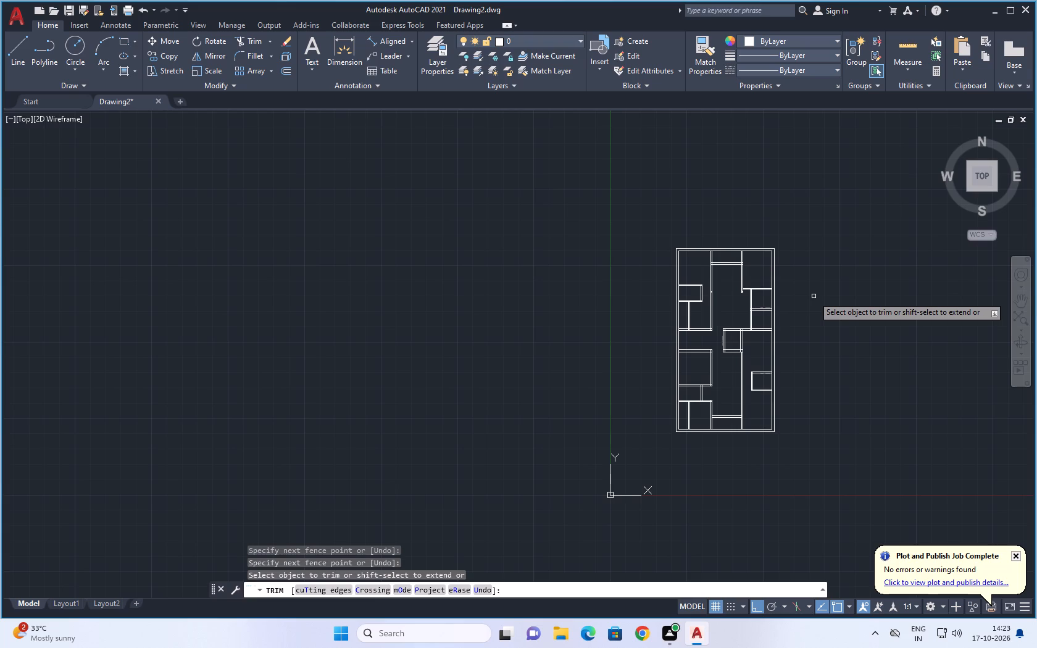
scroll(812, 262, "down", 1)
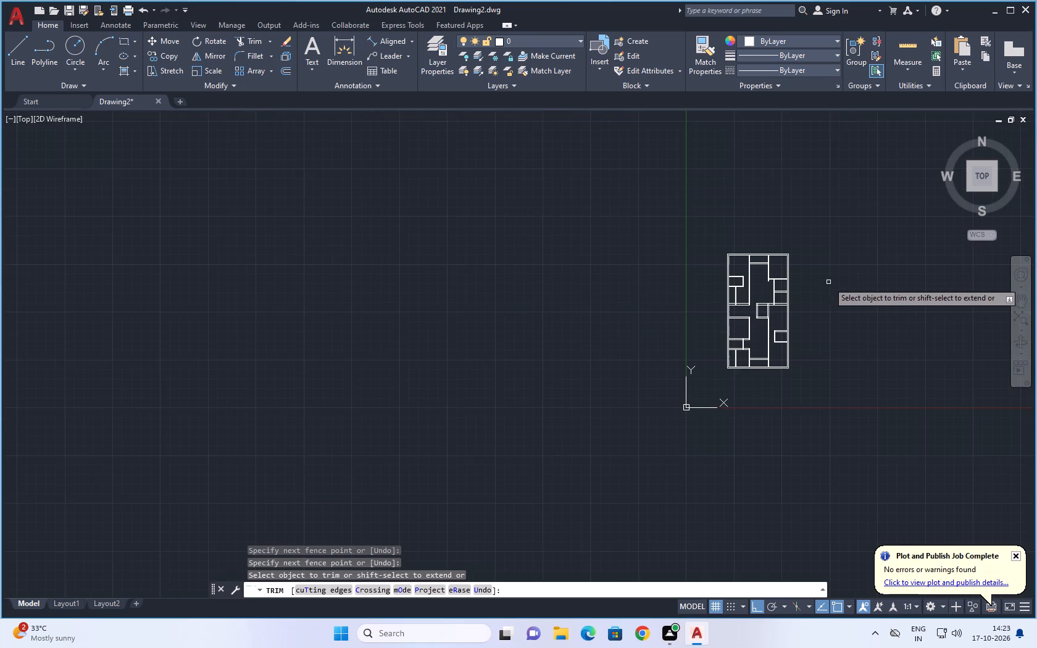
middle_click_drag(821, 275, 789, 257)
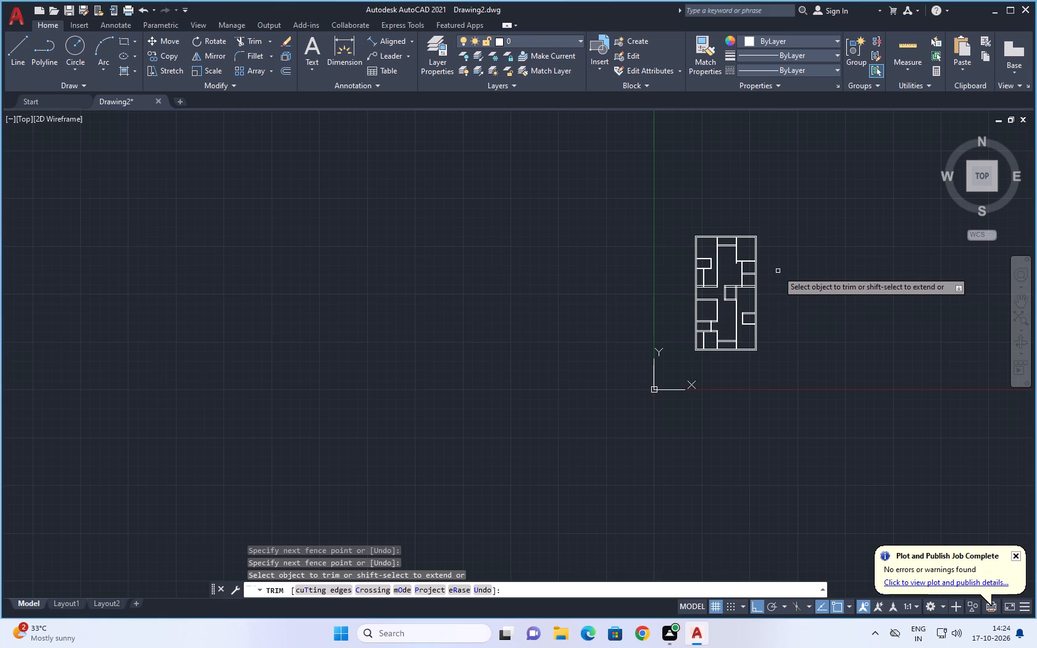
Extend both lines of the east bay's northernmost cross partition west to the west line of the central bay's east wall.
scroll(739, 272, "up", 3)
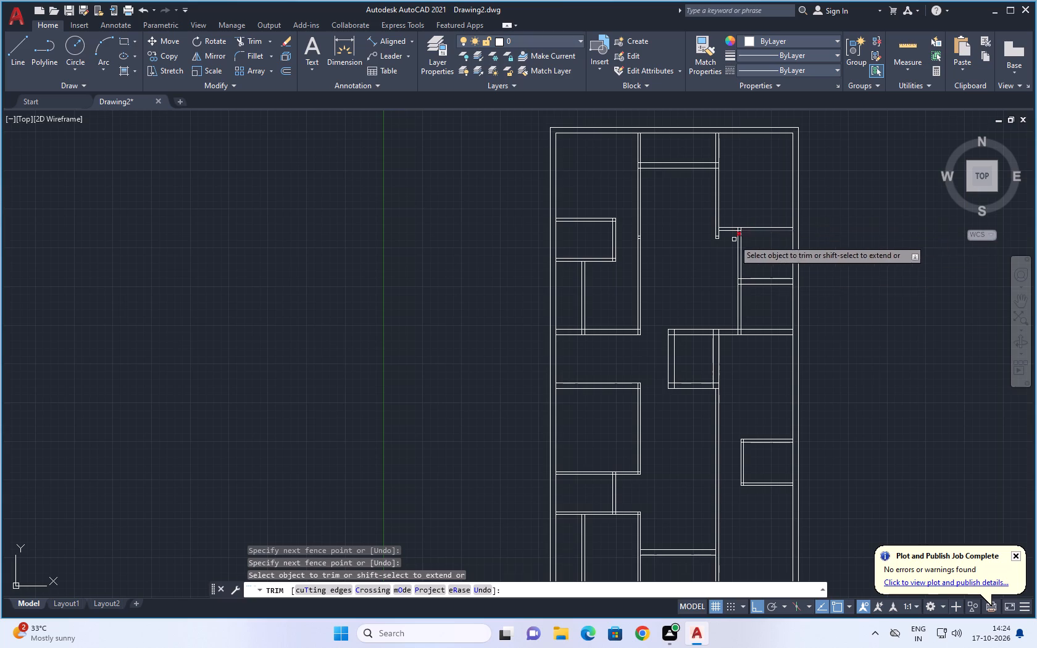
scroll(728, 239, "up", 1)
key("Escape")
key("Escape")
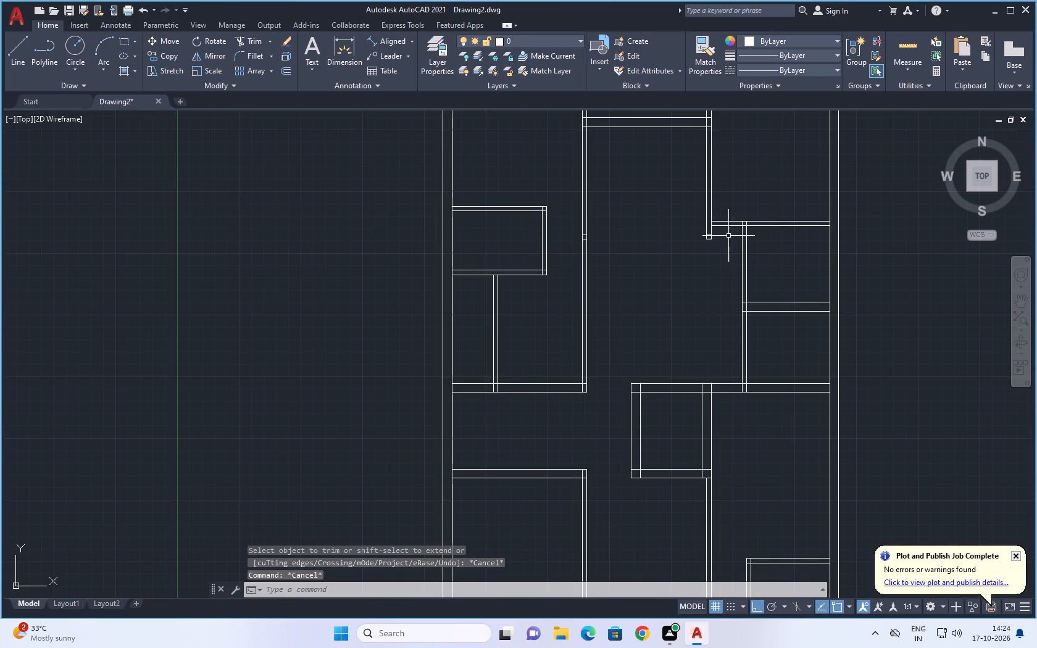
key("e")
key("x")
key("space")
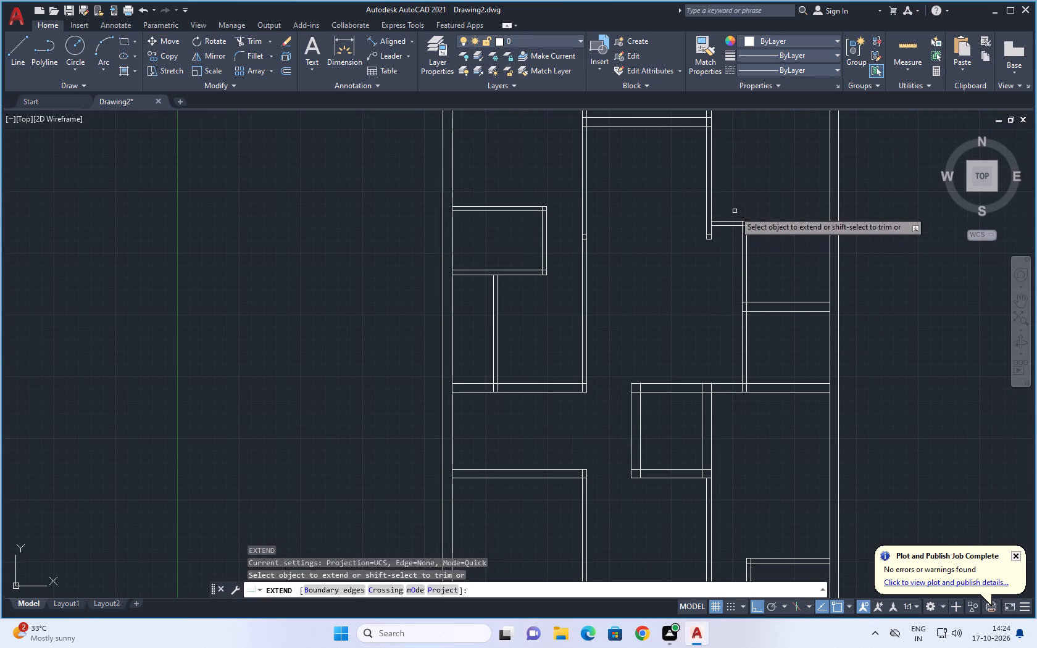
left_click_drag(727, 225, 720, 241)
left_click(727, 221)
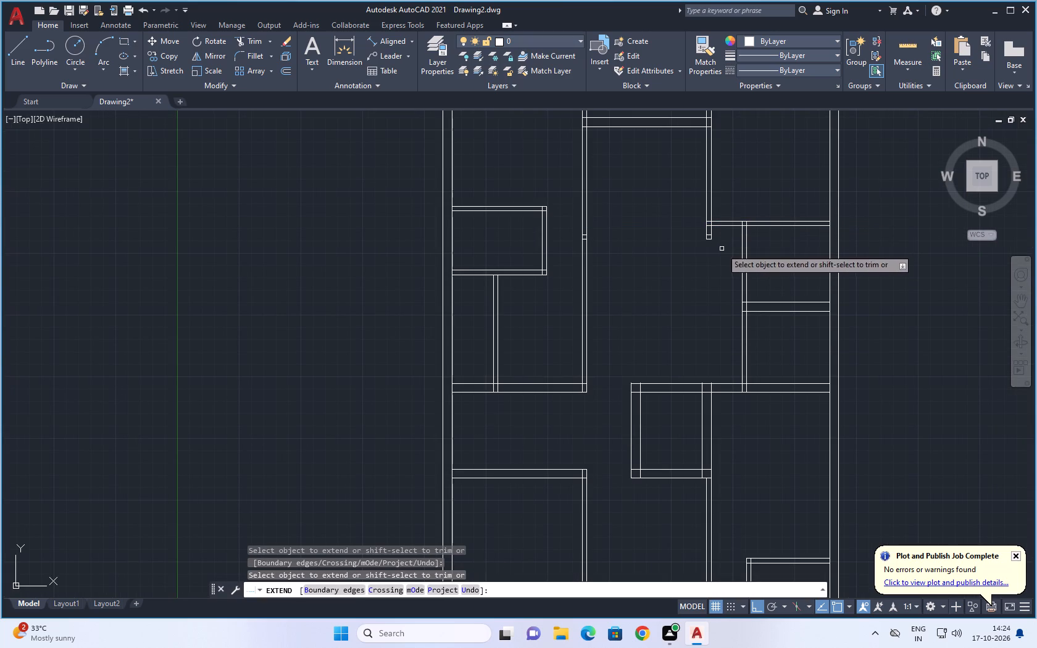
key("Escape")
key("Escape")
key("Escape")
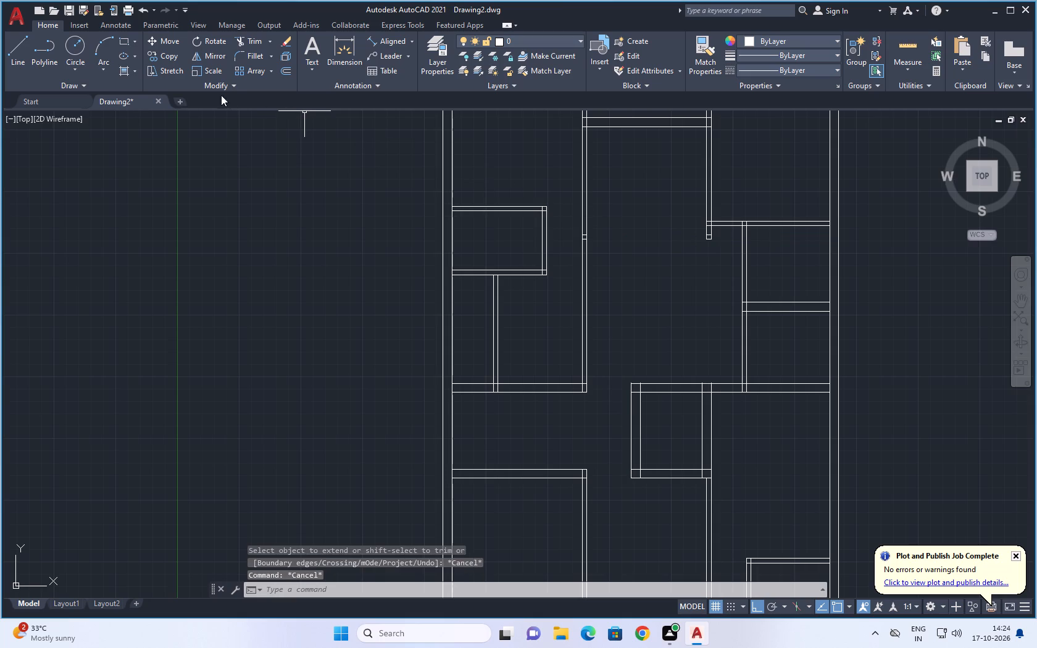
key("Escape")
Trim the stub of the central bay's east wall south of the extended partition, including its leftover short end lines.
left_click(254, 39)
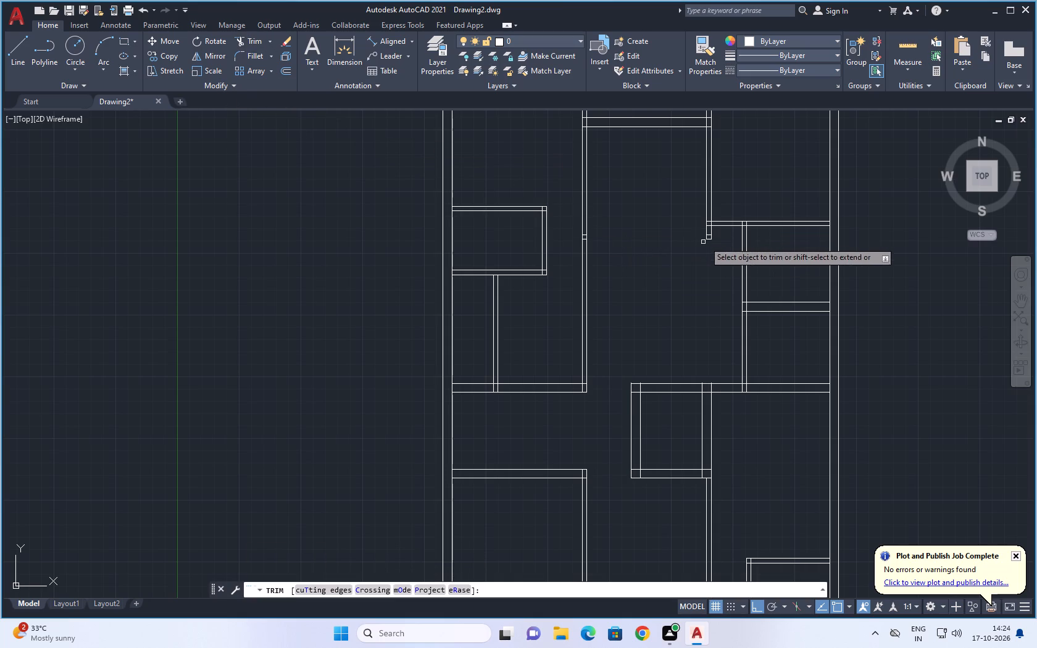
left_click_drag(722, 233, 693, 235)
left_click_drag(709, 234, 709, 247)
left_click(710, 235)
left_click(707, 238)
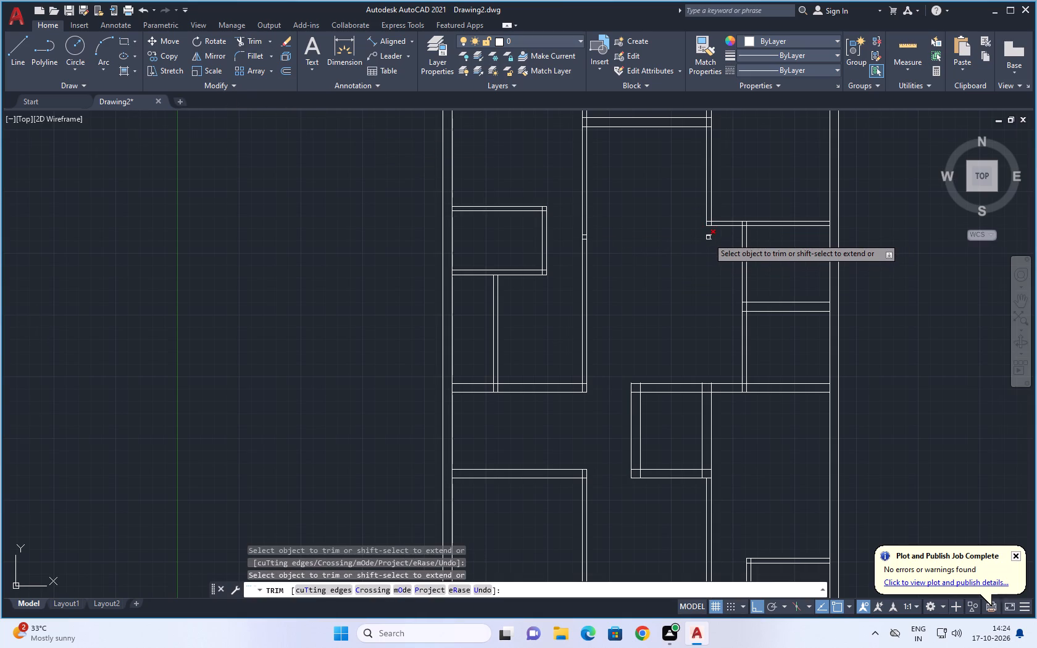
scroll(708, 238, "up", 3)
left_click_drag(702, 223, 702, 264)
scroll(704, 264, "down", 5)
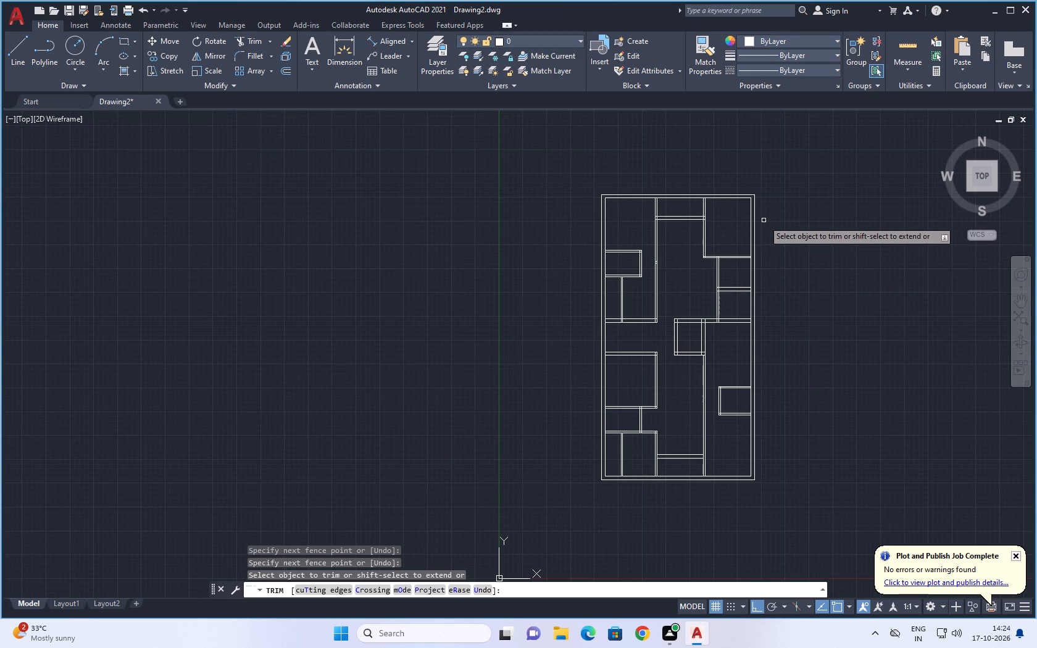
key("Escape")
key("Escape")
Create a new layer named BOUNDARY in the layer properties.
middle_click_drag(810, 244, 781, 191)
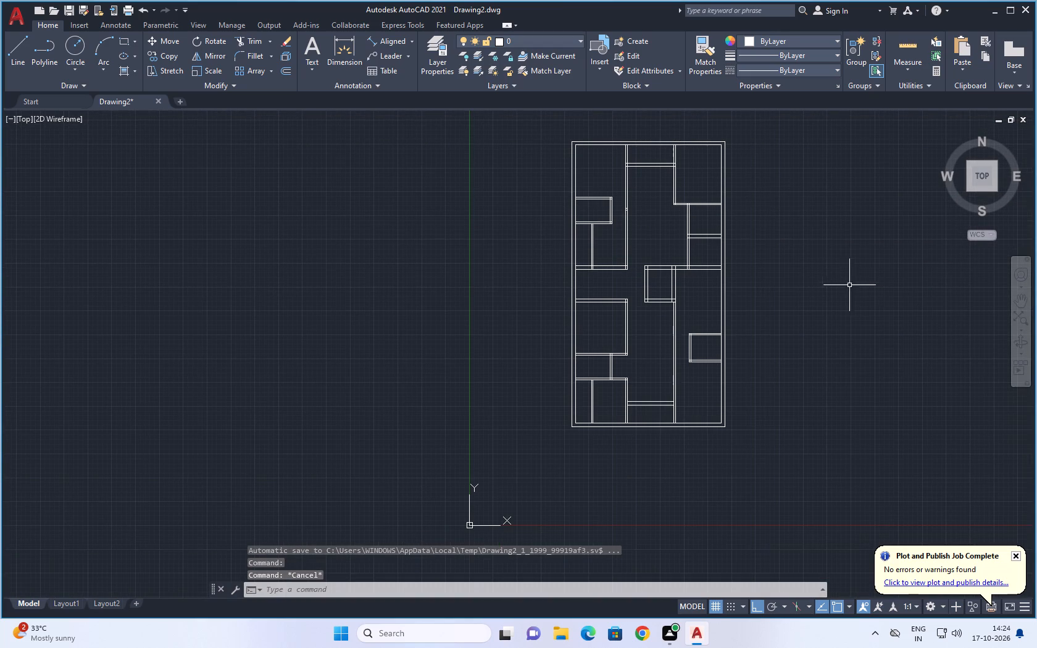
left_click(437, 46)
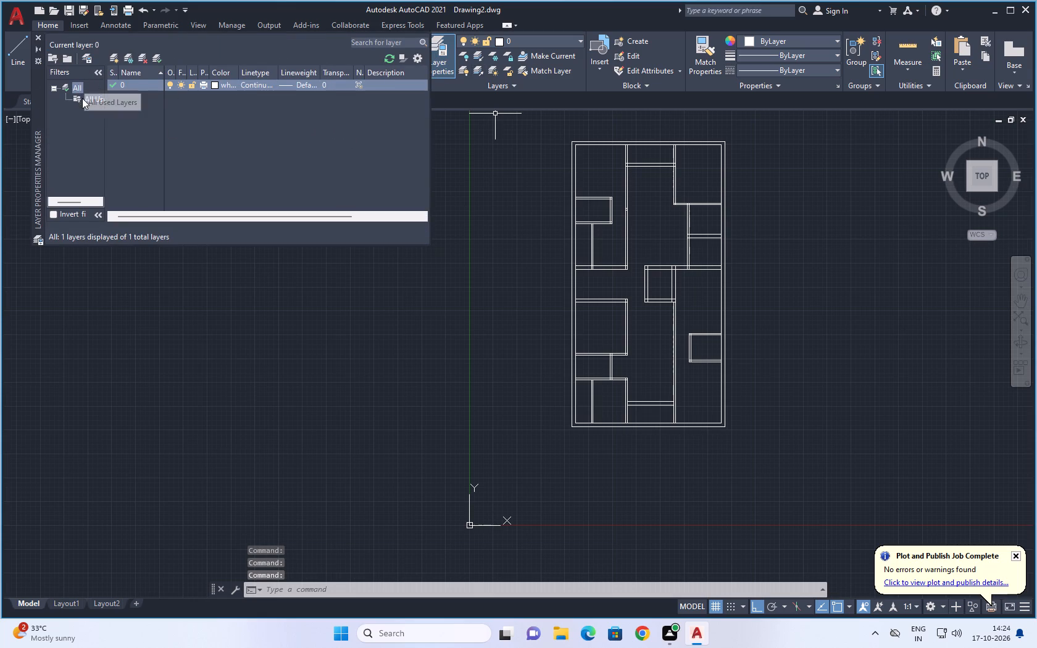
left_click(115, 56)
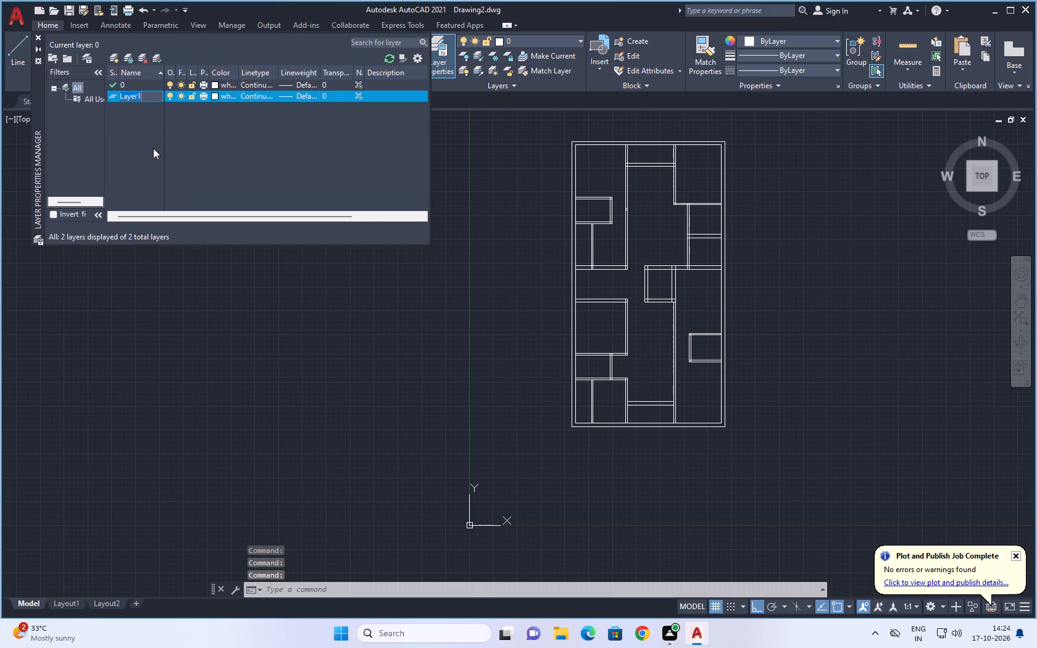
key("BackSpace")
type("BOUNDARY")
key("space")
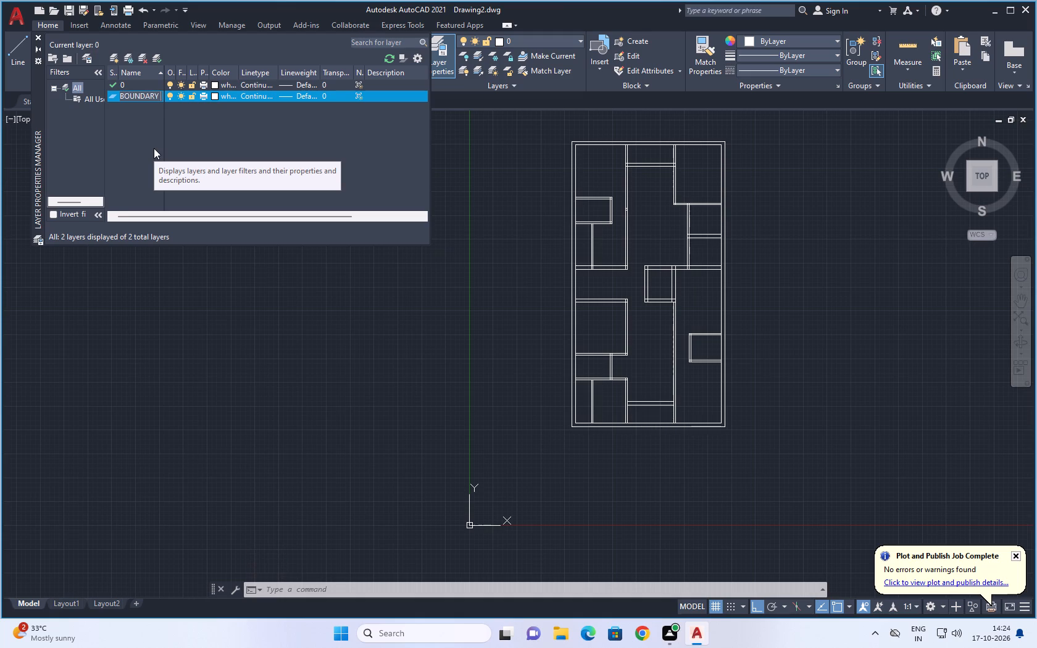
Add four more new layers below BOUNDARY with their default names.
left_click(112, 55)
left_click(112, 57)
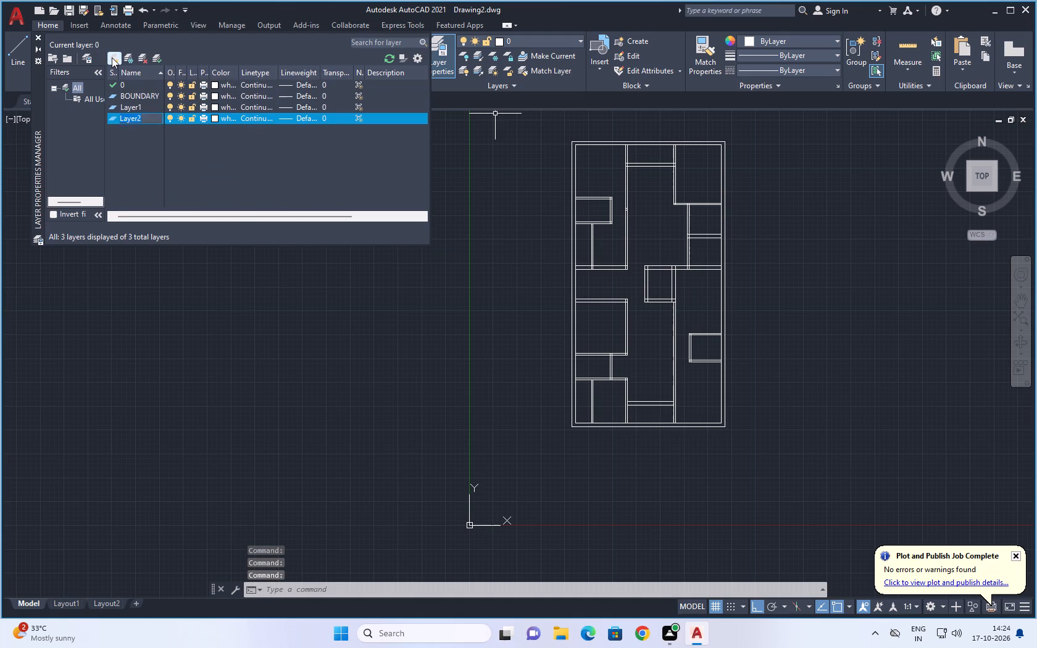
left_click(112, 57)
left_click(112, 57)
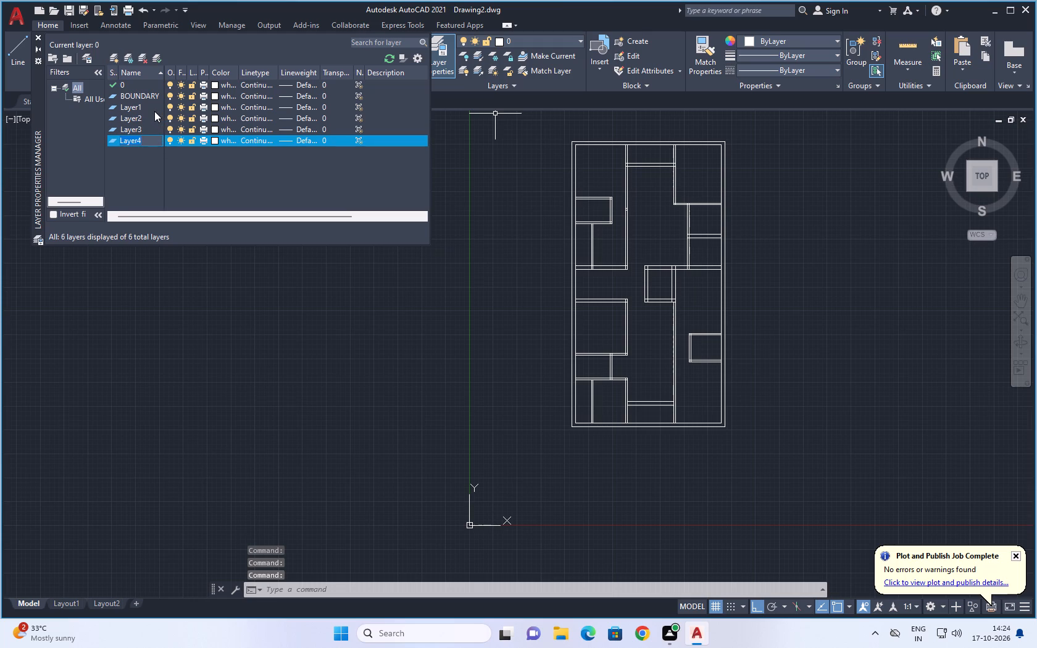
Rename Layer1 as DOORS.
left_click(154, 109)
left_click(152, 106)
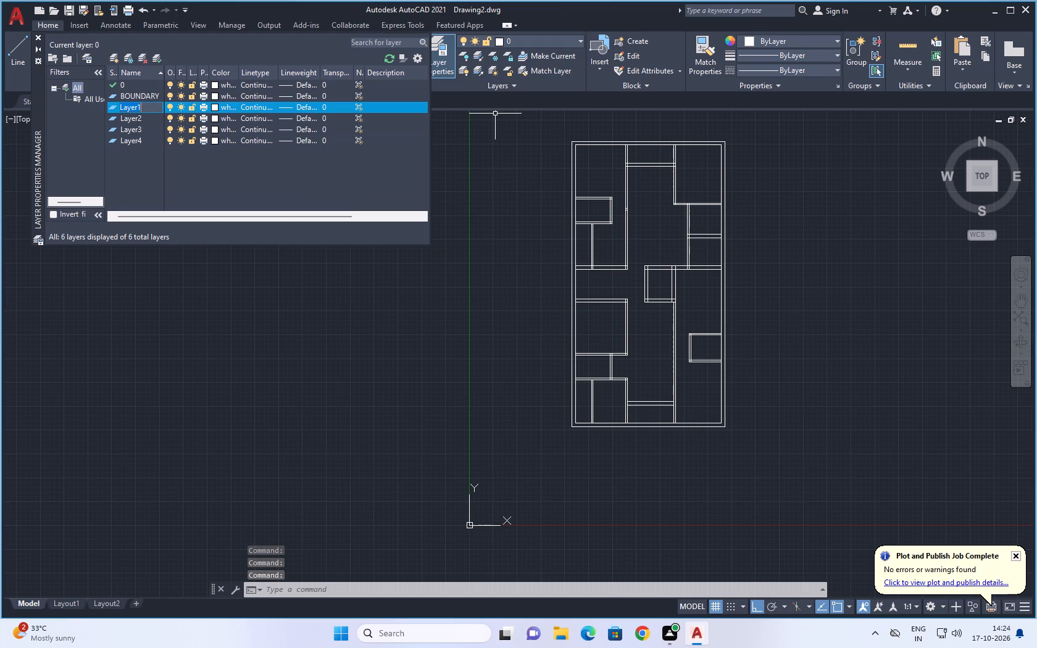
key("BackSpace")
key("BackSpace")
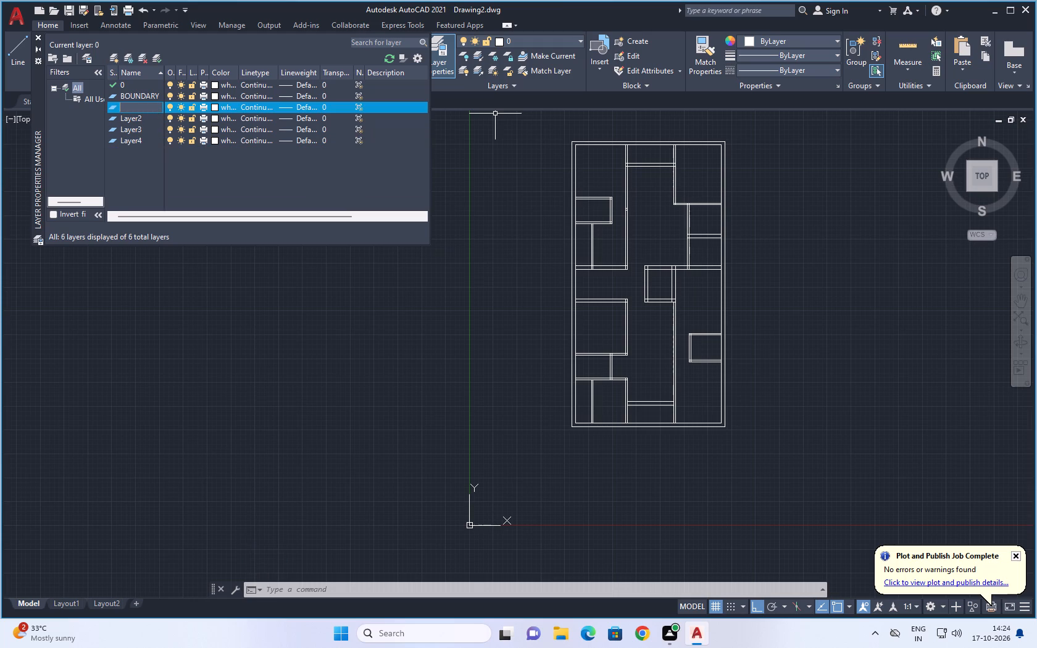
type("DOORS")
key("space")
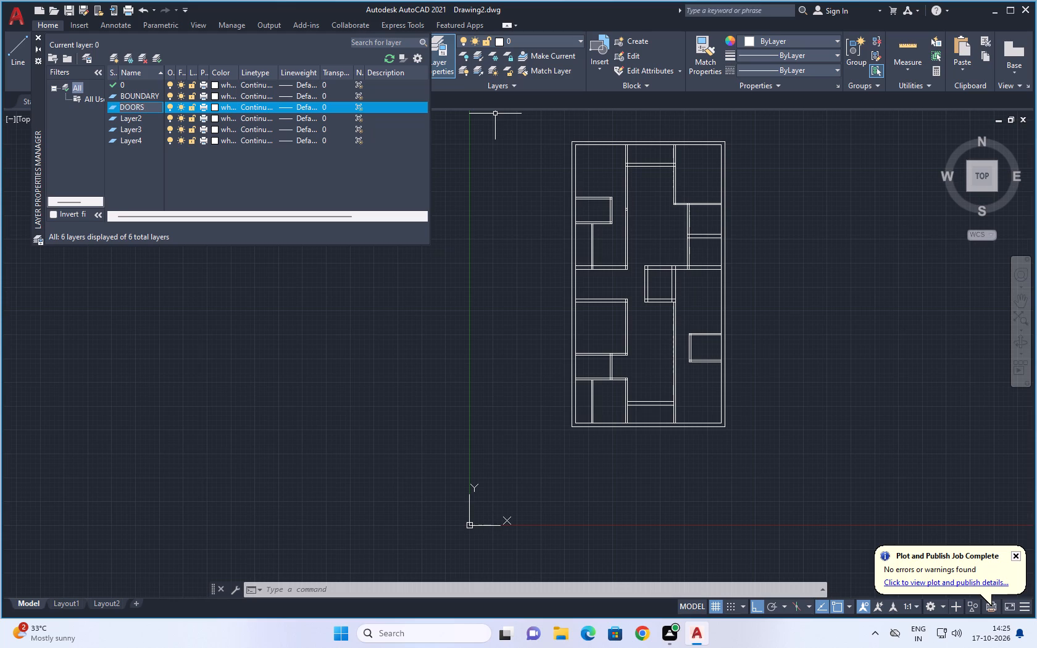
Rename Layer2 as WINDOWS.
left_click(143, 115)
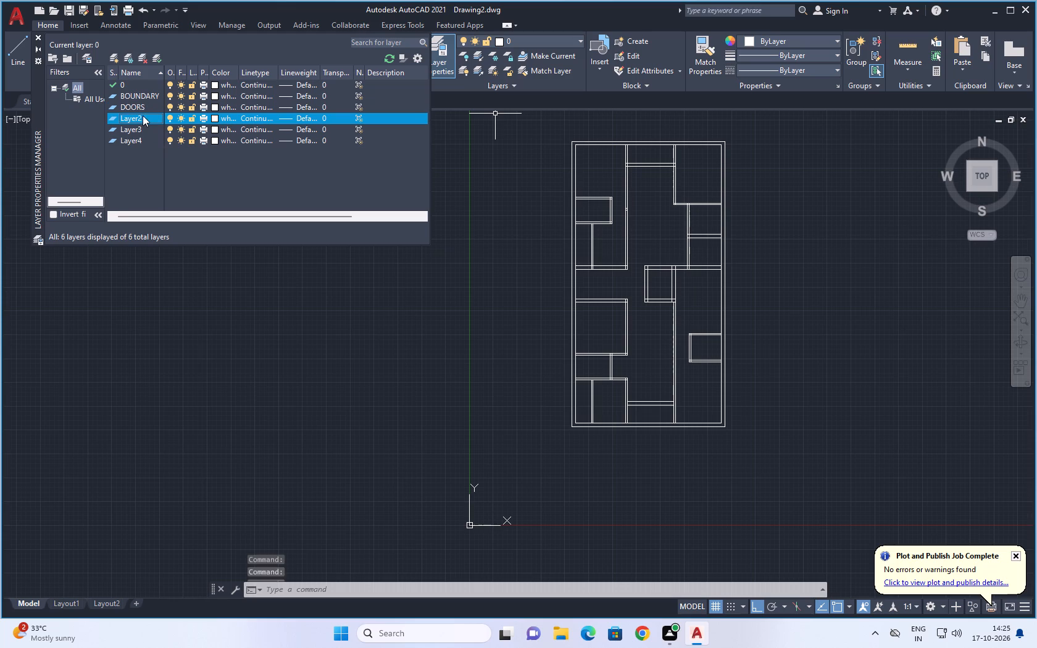
left_click(147, 115)
left_click(147, 118)
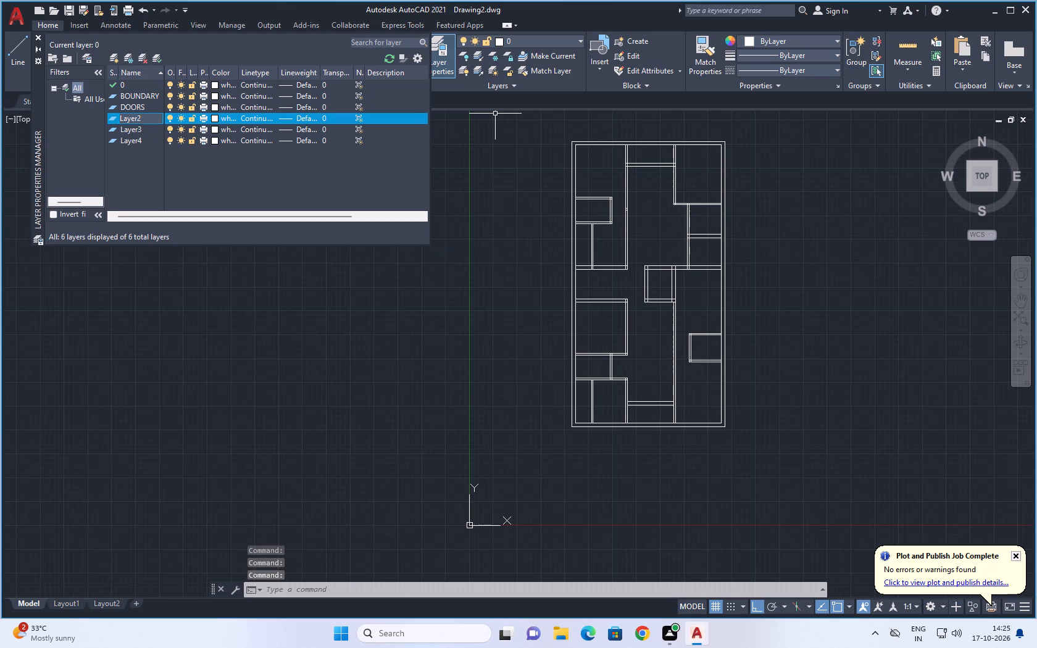
key("BackSpace")
key("BackSpace")
key("BackSpace")
key("BackSpace")
key("BackSpace")
key("BackSpace")
key("BackSpace")
key("BackSpace")
key("BackSpace")
key("BackSpace")
key("BackSpace")
key("BackSpace")
key("BackSpace")
type("WINDOWS")
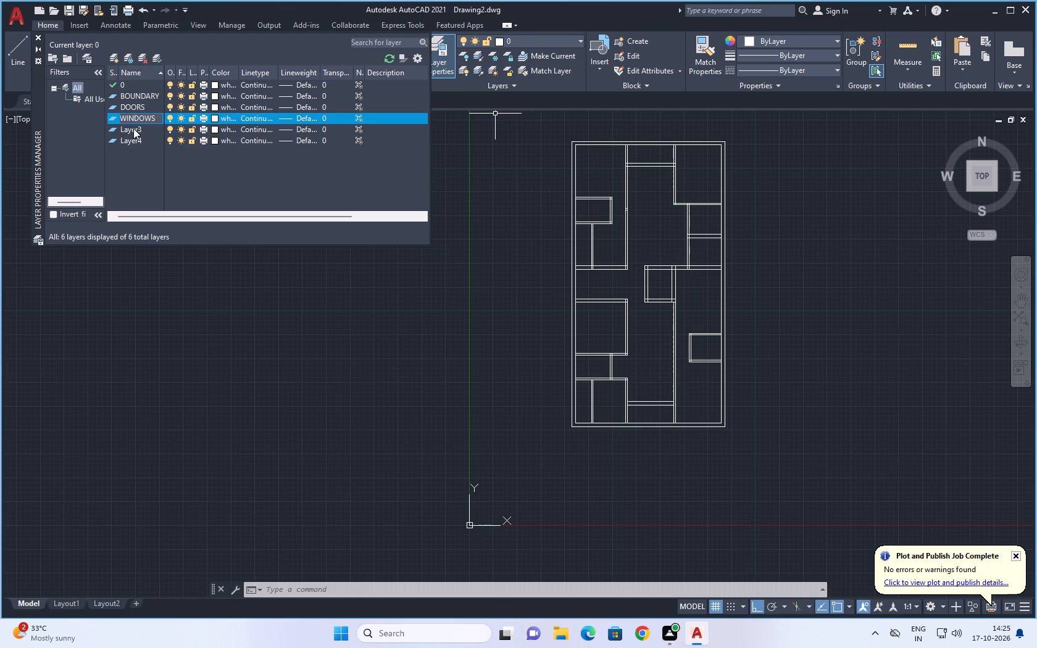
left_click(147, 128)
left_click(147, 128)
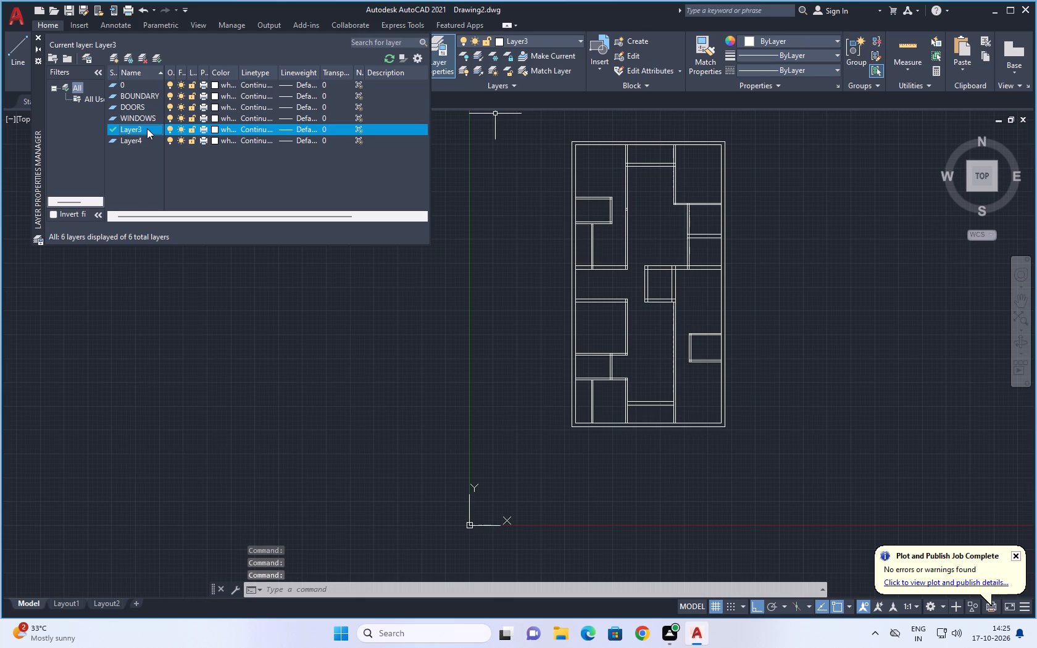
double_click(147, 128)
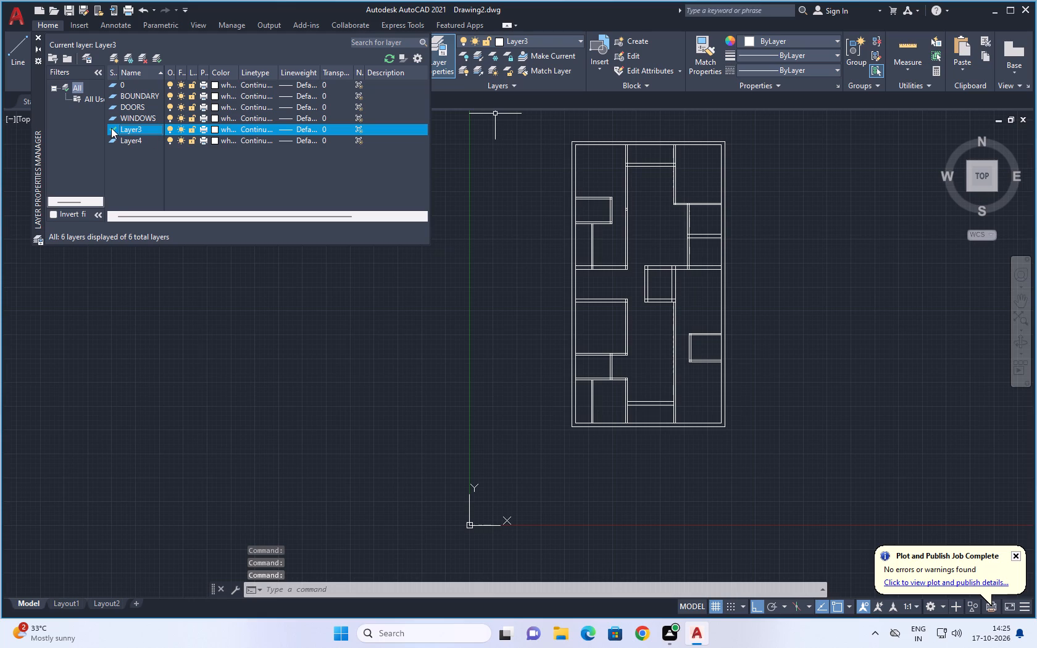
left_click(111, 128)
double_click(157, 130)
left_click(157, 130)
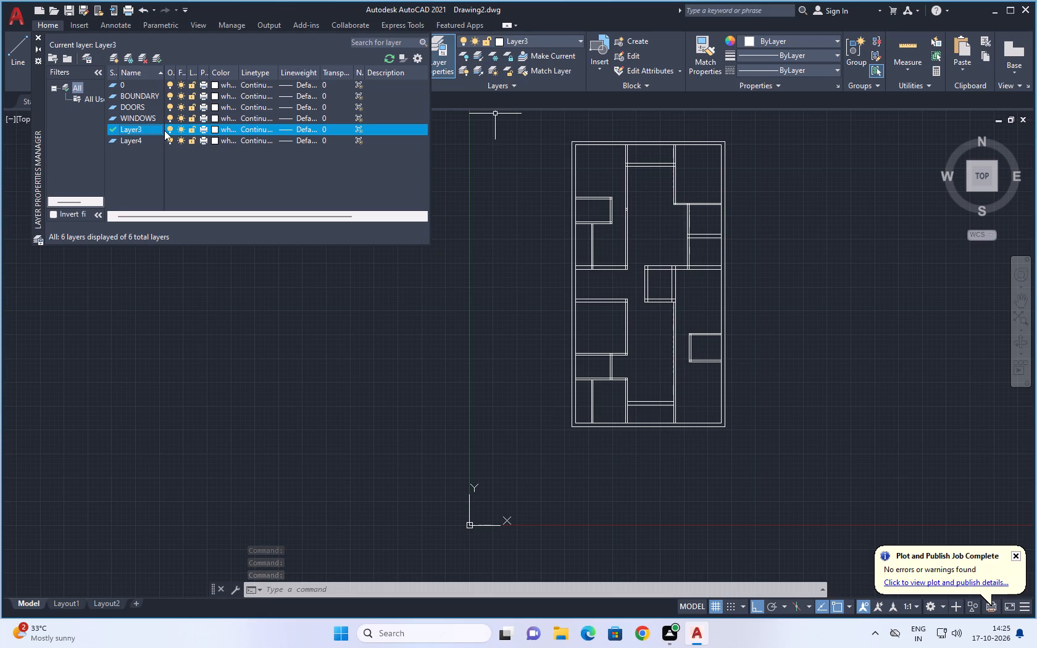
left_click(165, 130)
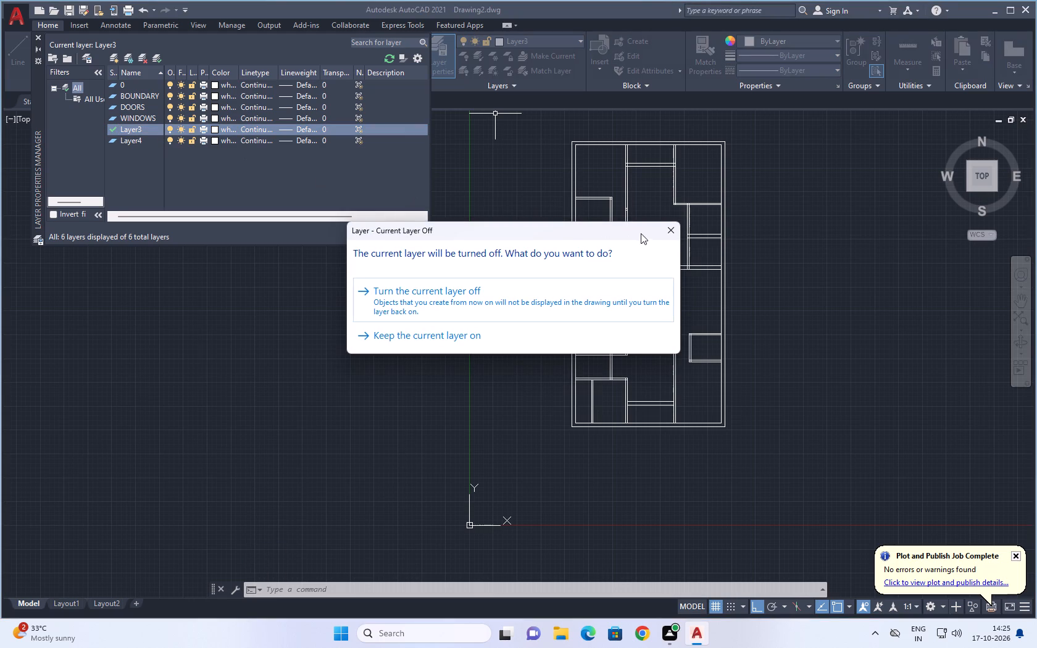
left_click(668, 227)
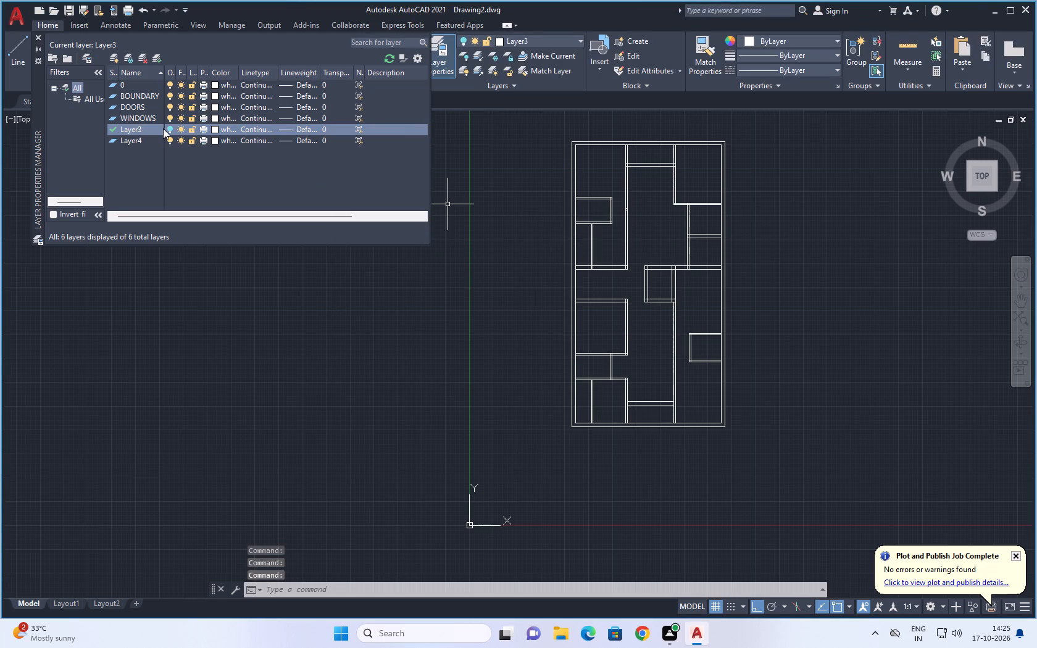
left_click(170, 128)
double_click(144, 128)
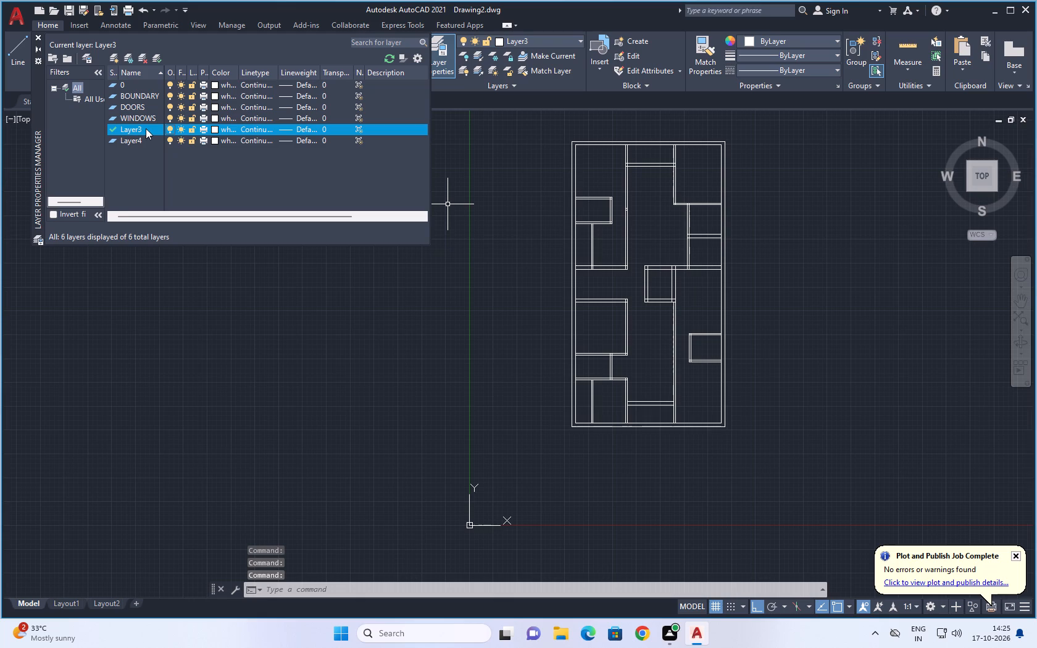
Rename Layer3 as STAIRCASE.
left_click(151, 128)
left_click(157, 127)
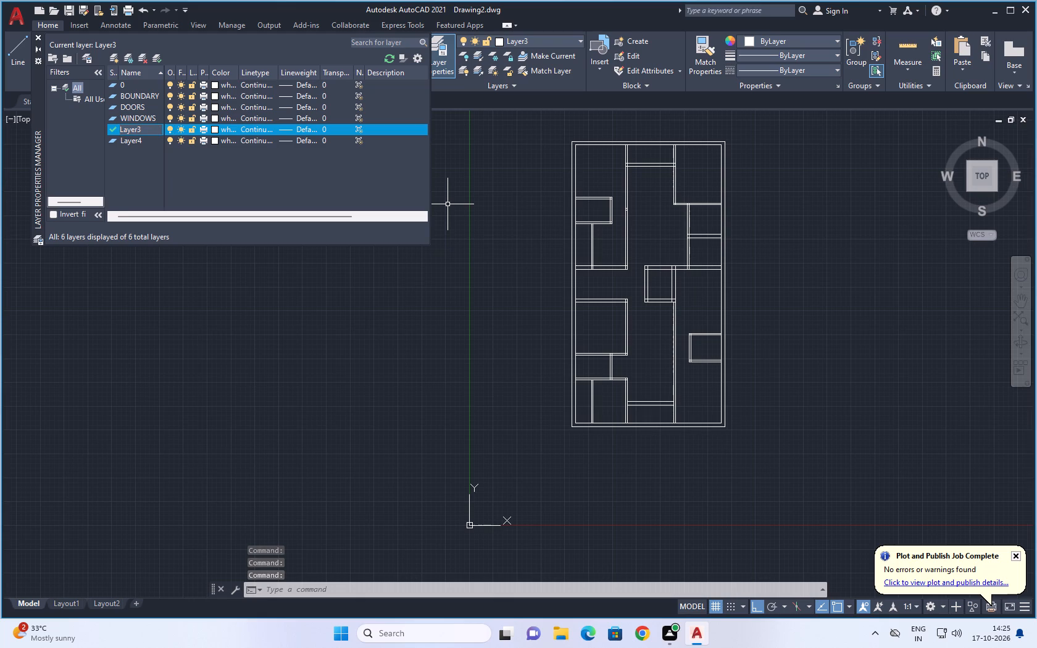
left_click(158, 128)
key("BackSpace")
key("BackSpace")
key("BackSpace")
key("BackSpace")
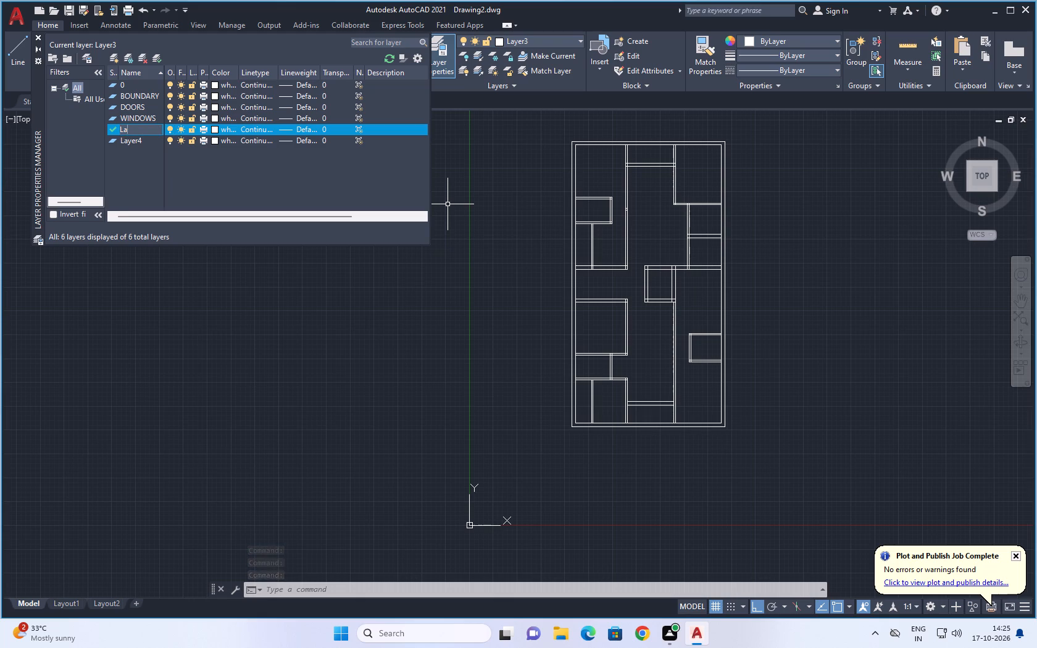
key("BackSpace")
key("BackSpace")
key("BackSpace")
key("BackSpace")
key("BackSpace")
type("STAIRCASE")
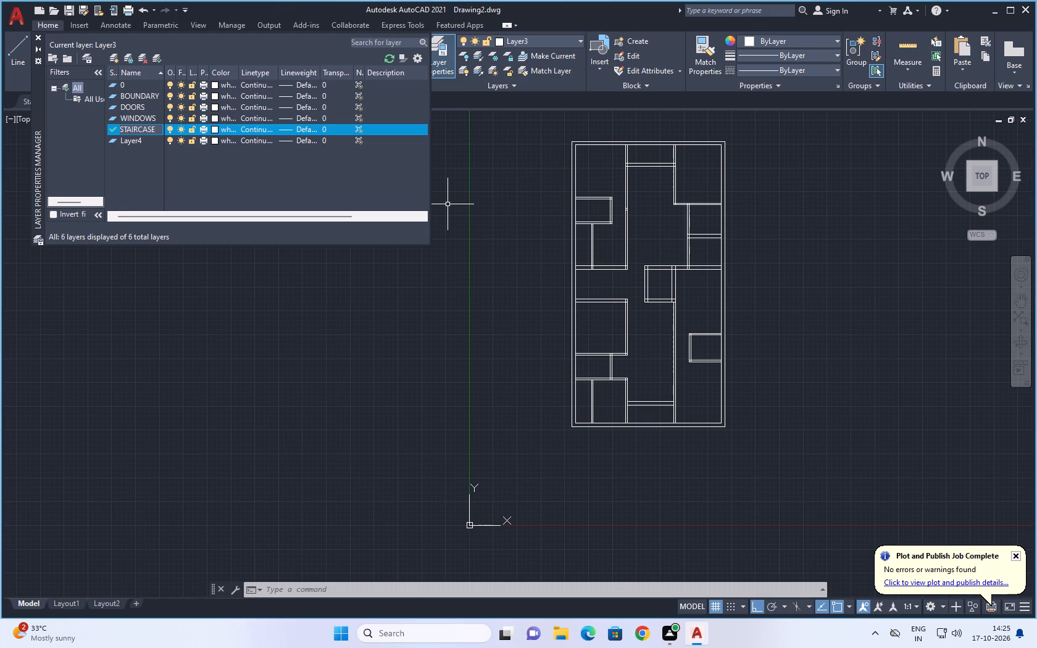
Rename Layer4 as TEXT.
double_click(152, 141)
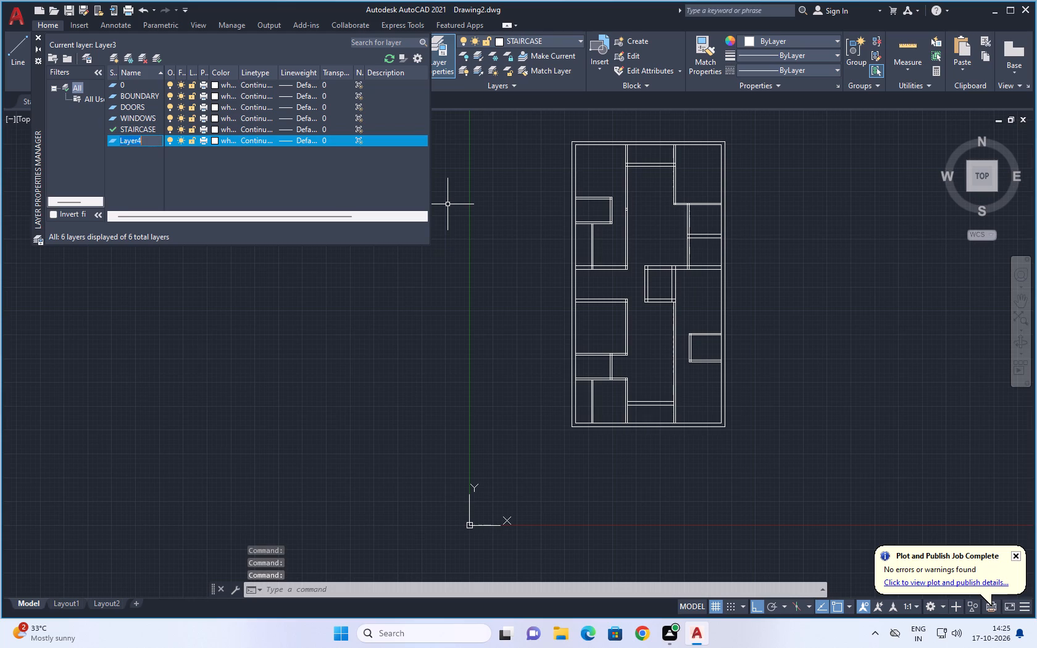
key("BackSpace")
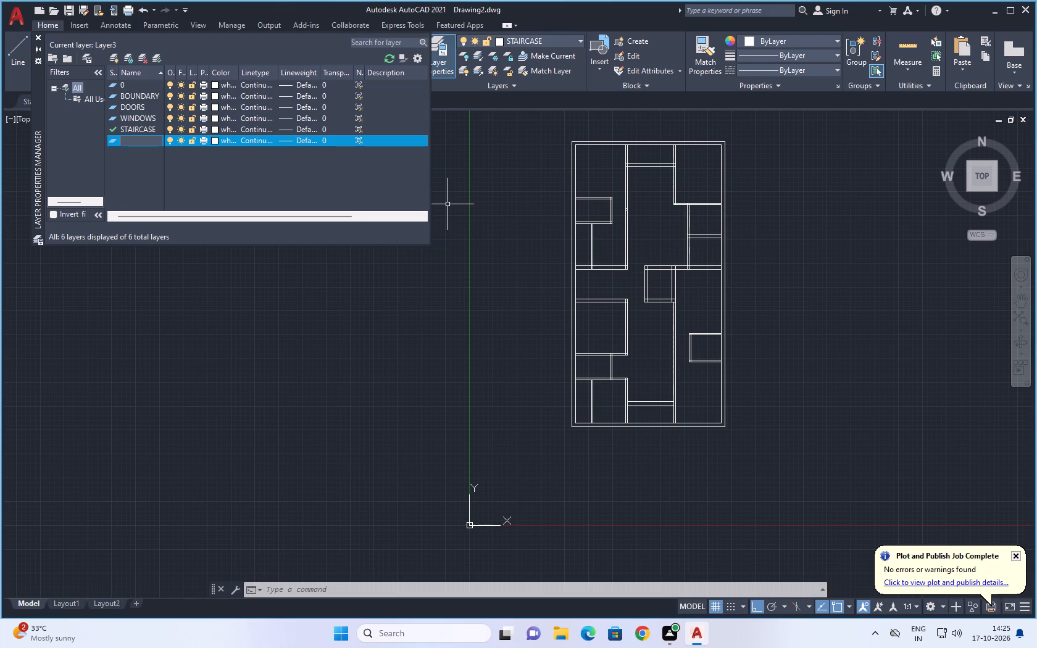
key("t")
type("EXT")
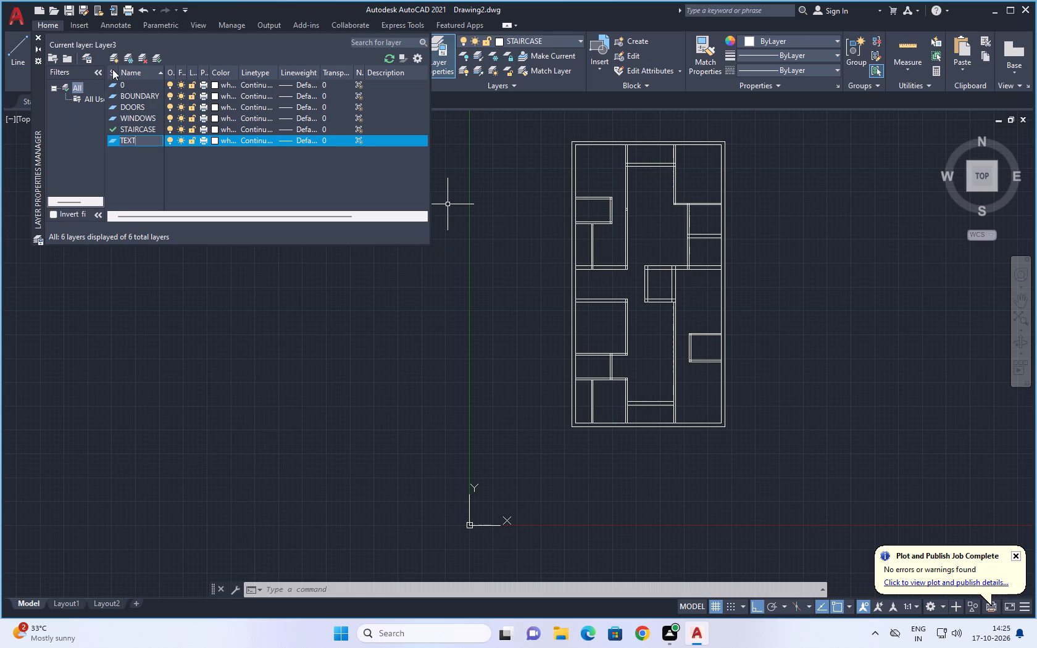
Add one more layer, make it current, name it EQUIPMENTS, and close the layer manager.
left_click(115, 54)
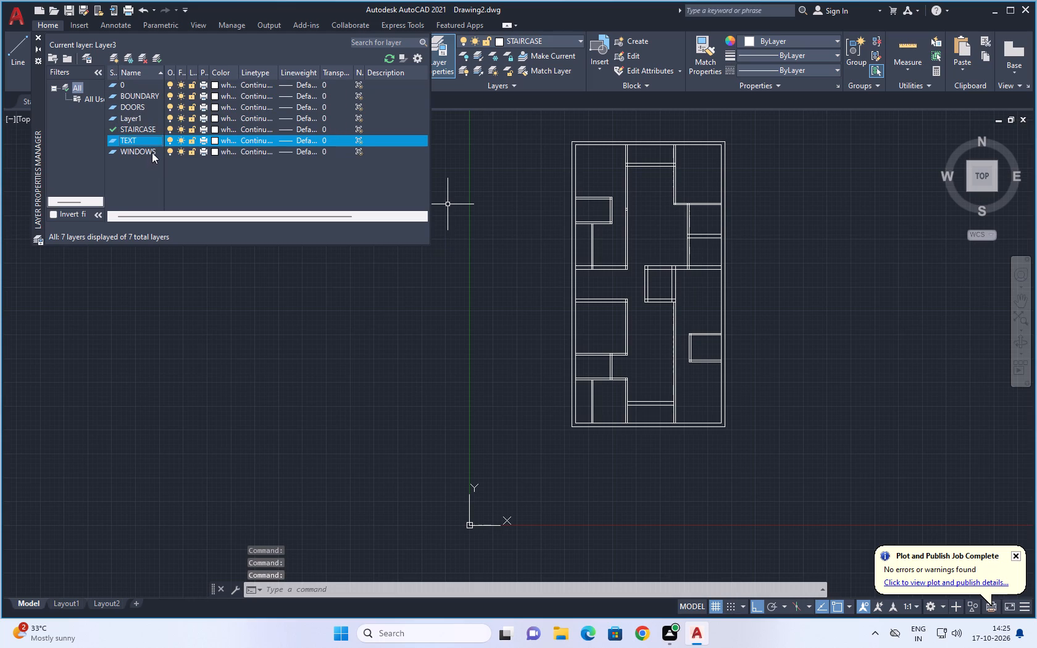
left_click(152, 151)
left_click(157, 152)
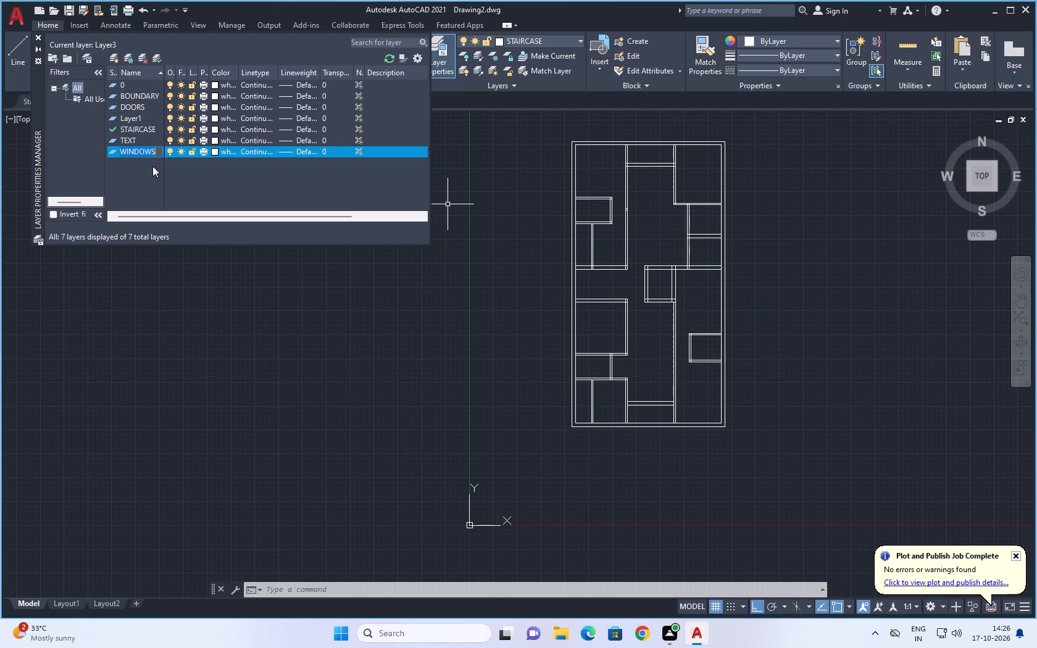
left_click(152, 165)
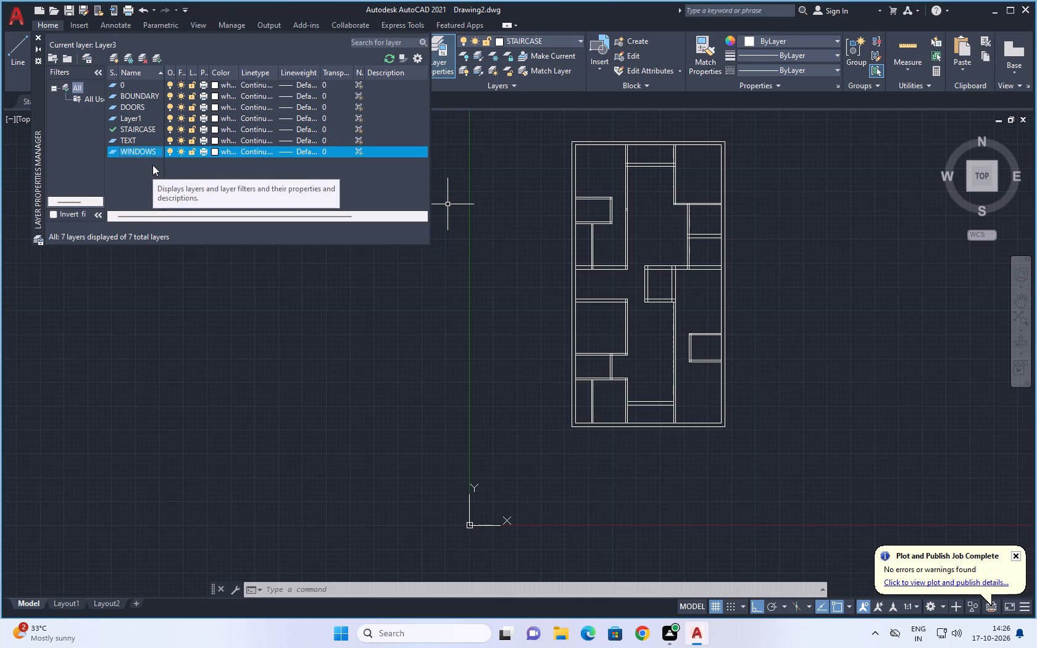
double_click(148, 117)
left_click(151, 117)
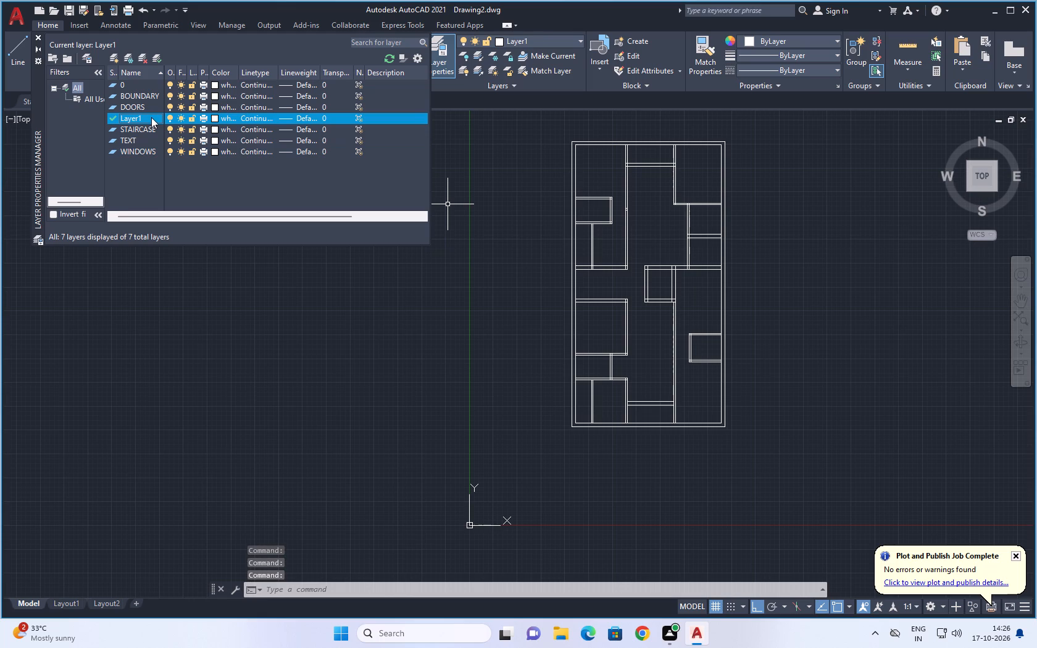
double_click(153, 118)
left_click(158, 120)
key("BackSpace")
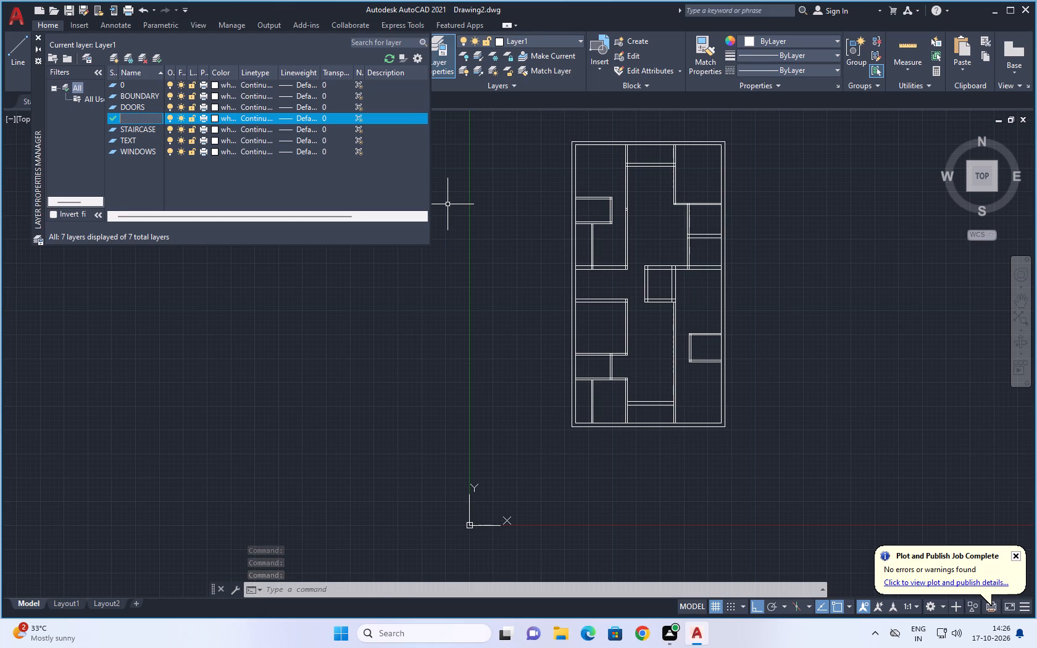
key("e")
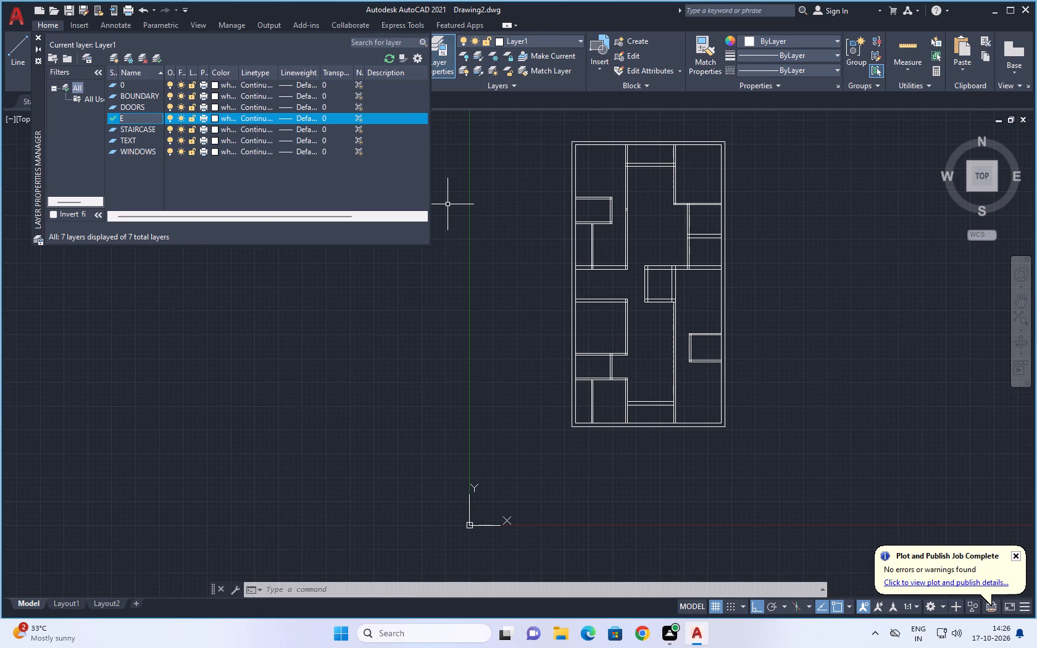
key("q")
type("UIPMENTS")
left_click(40, 35)
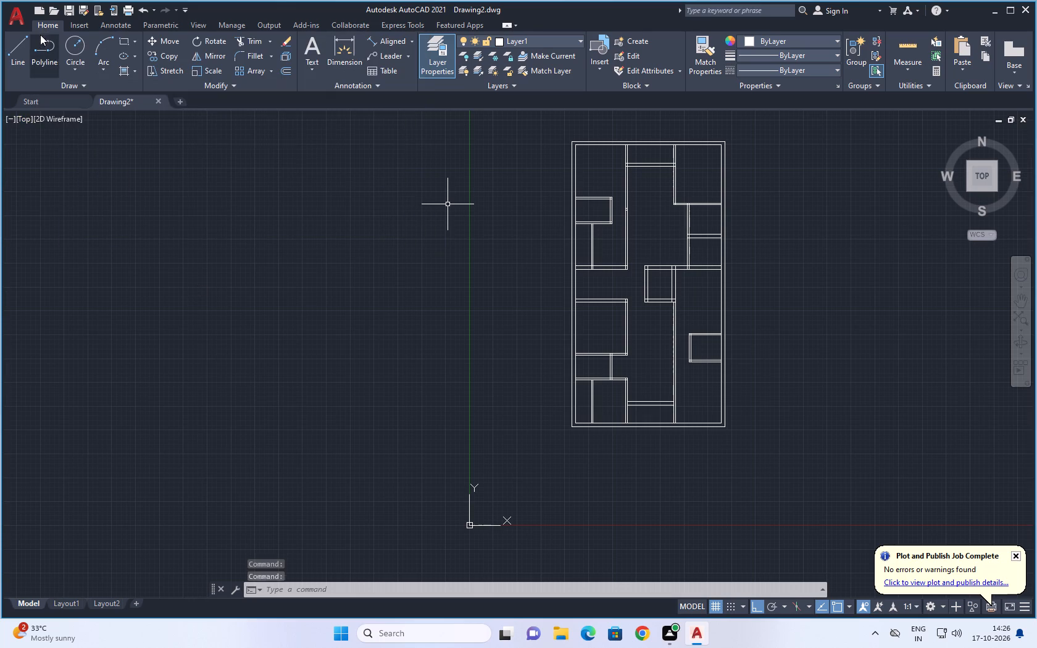
Set the BOUNDARY layer's colour to red, index colour 10.
left_click(578, 39)
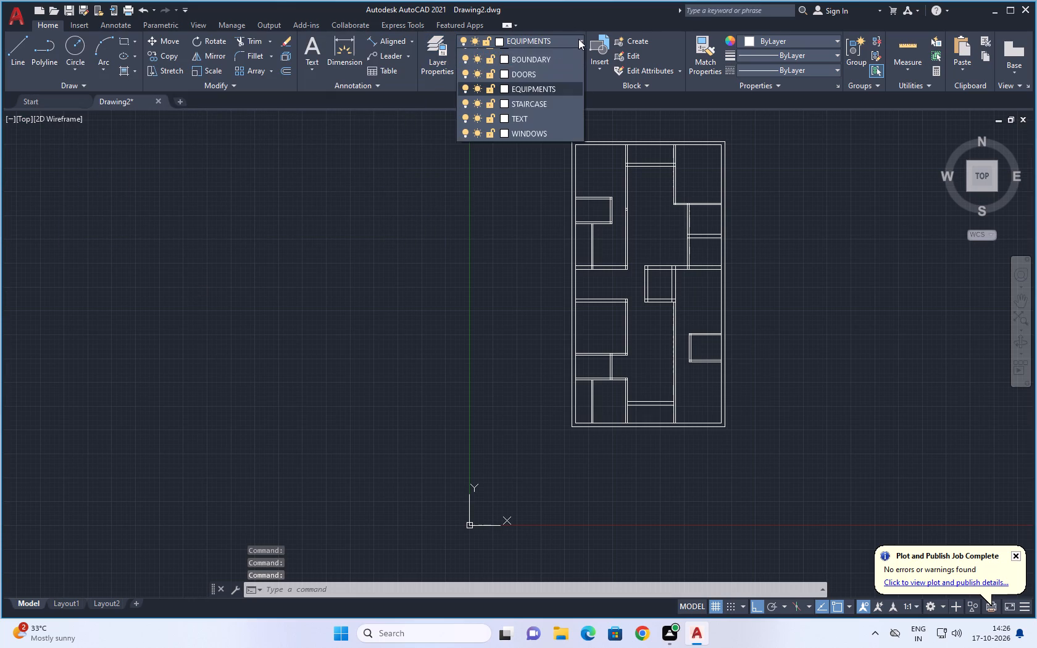
scroll(510, 81, "up", 1)
left_click(505, 70)
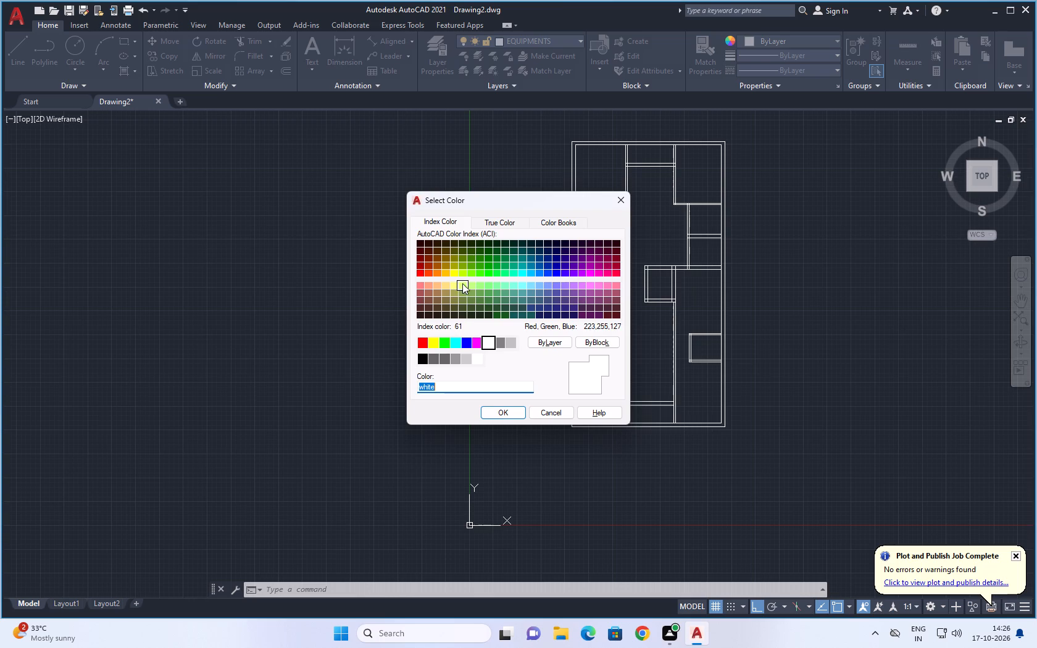
left_click(422, 272)
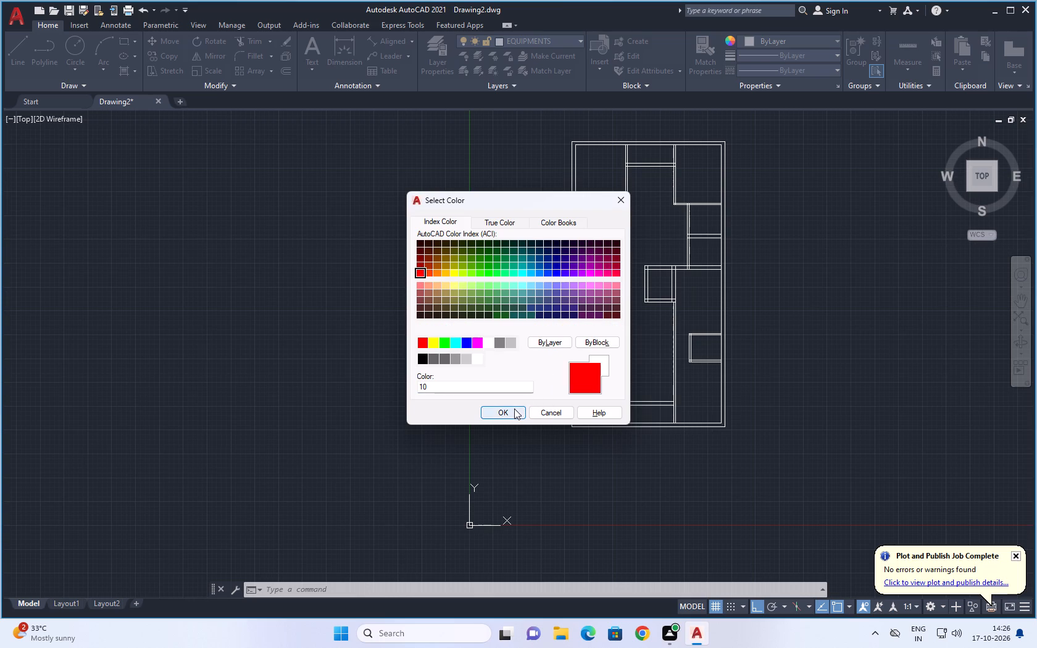
left_click(514, 409)
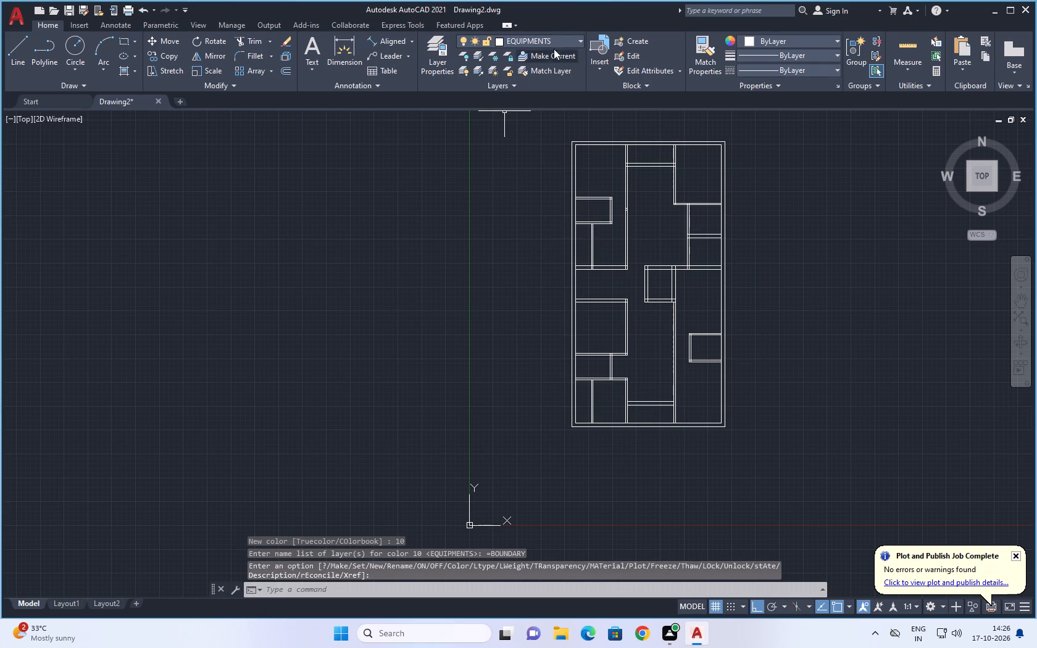
Set the DOORS layer's colour to amber, index colour 40.
left_click(565, 39)
left_click(506, 83)
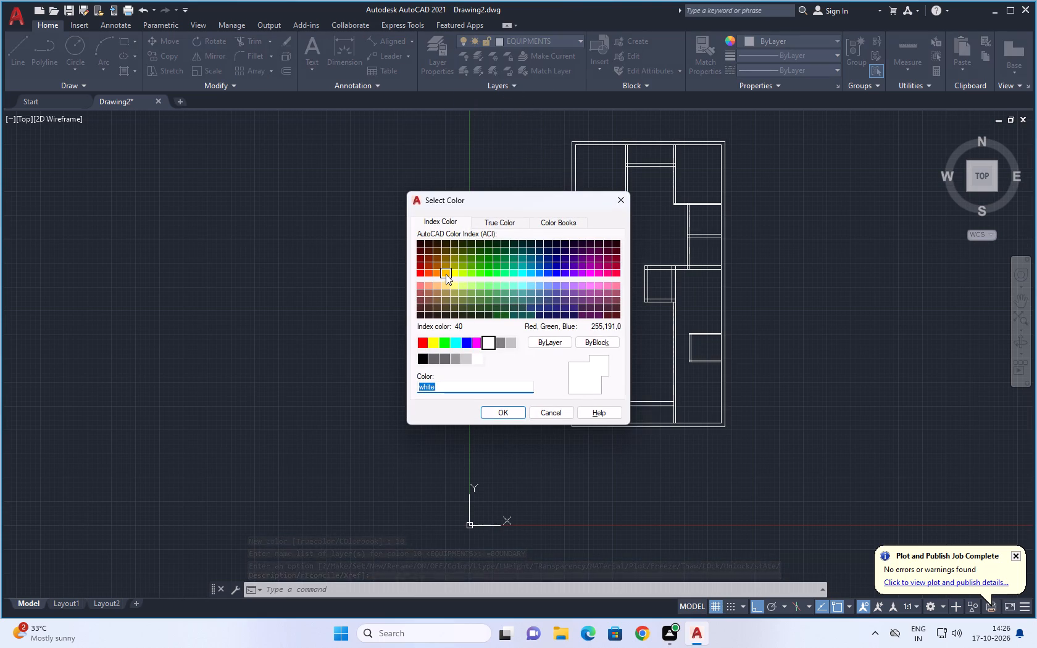
left_click(446, 274)
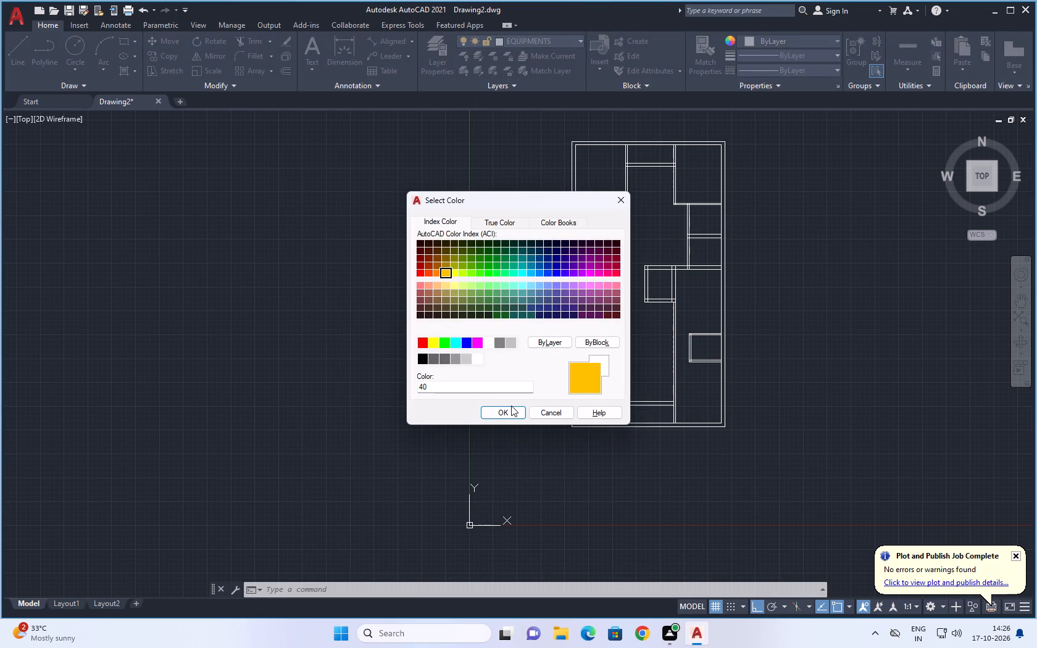
left_click(510, 410)
Set the EQUIPMENTS layer's colour to dark blue, index colour 167.
left_click(566, 42)
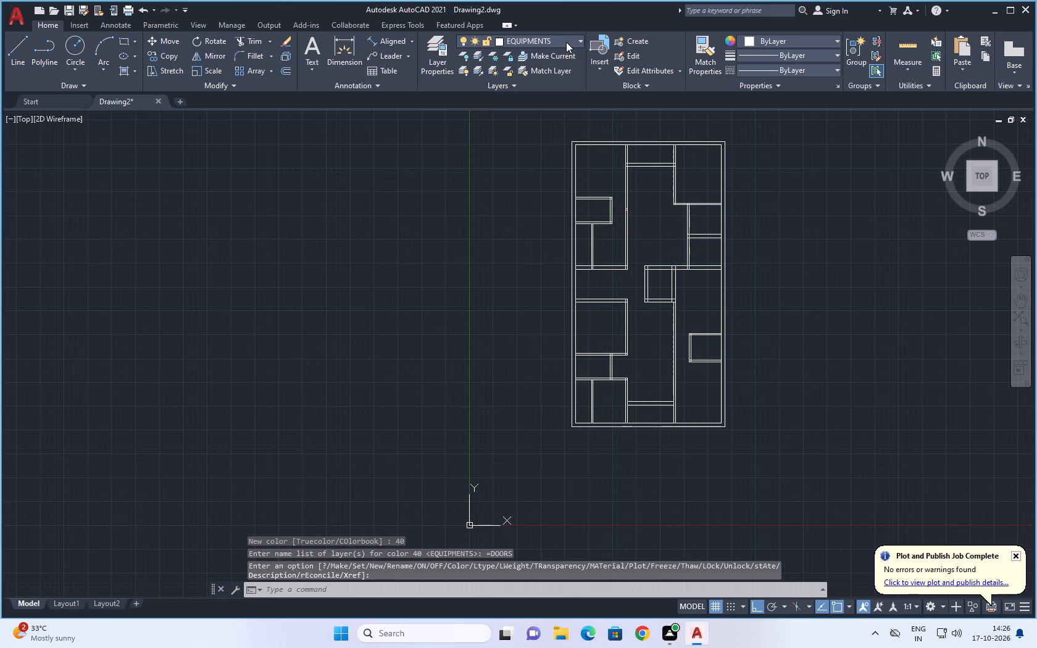
left_click(502, 103)
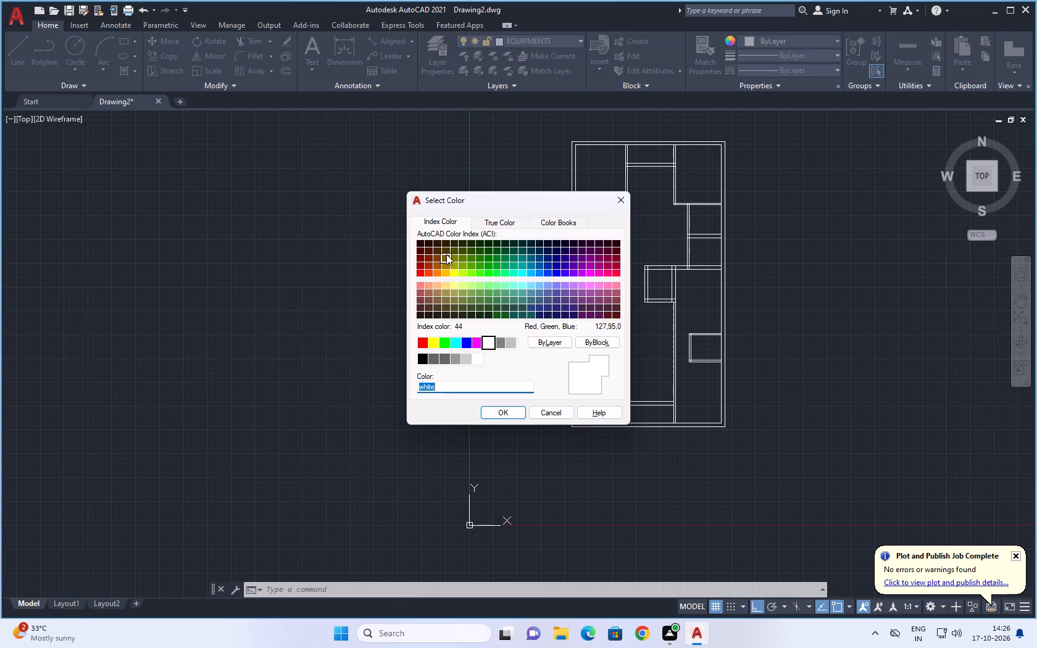
left_click(546, 307)
left_click(501, 413)
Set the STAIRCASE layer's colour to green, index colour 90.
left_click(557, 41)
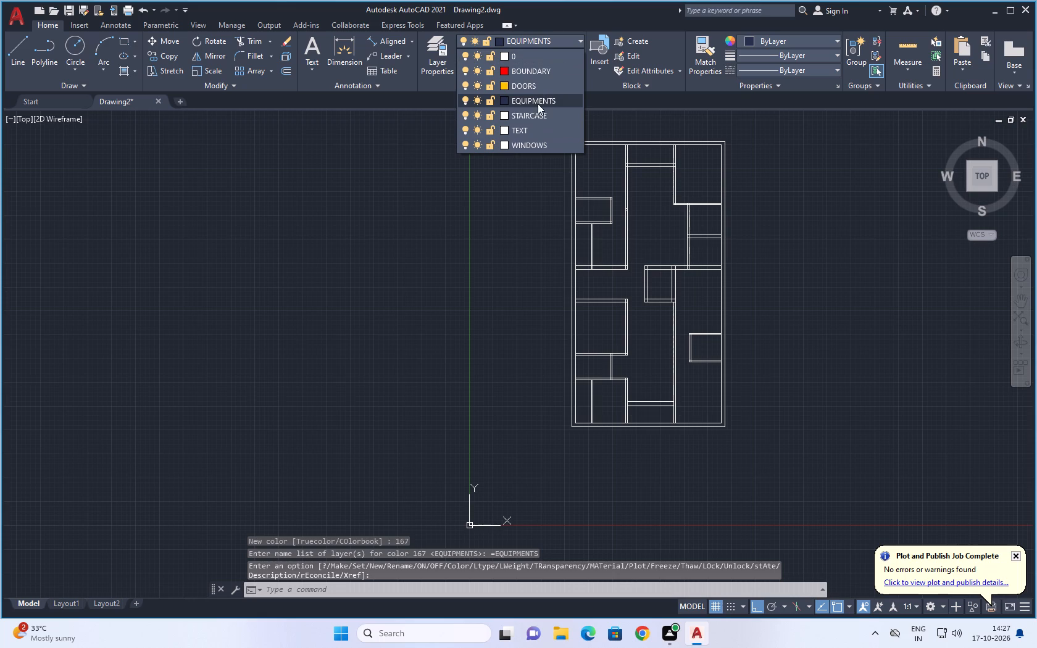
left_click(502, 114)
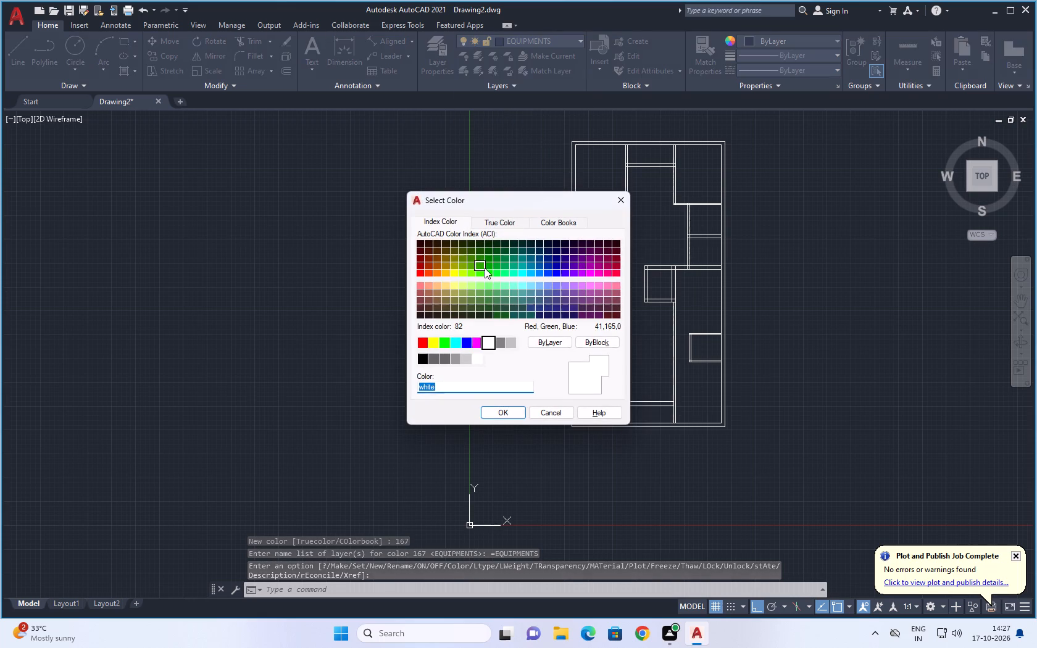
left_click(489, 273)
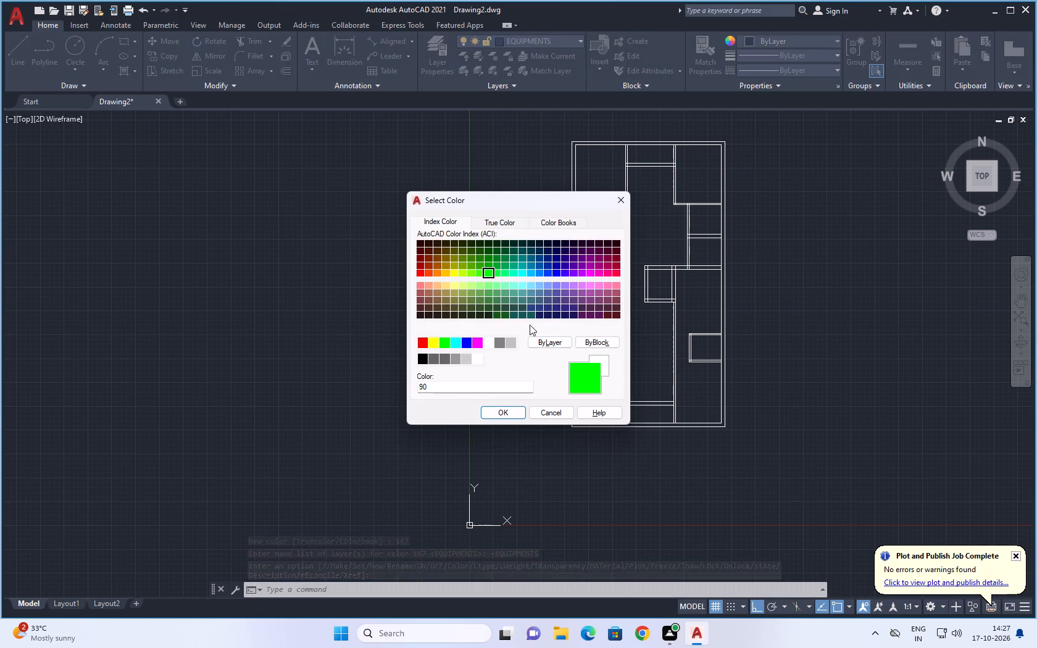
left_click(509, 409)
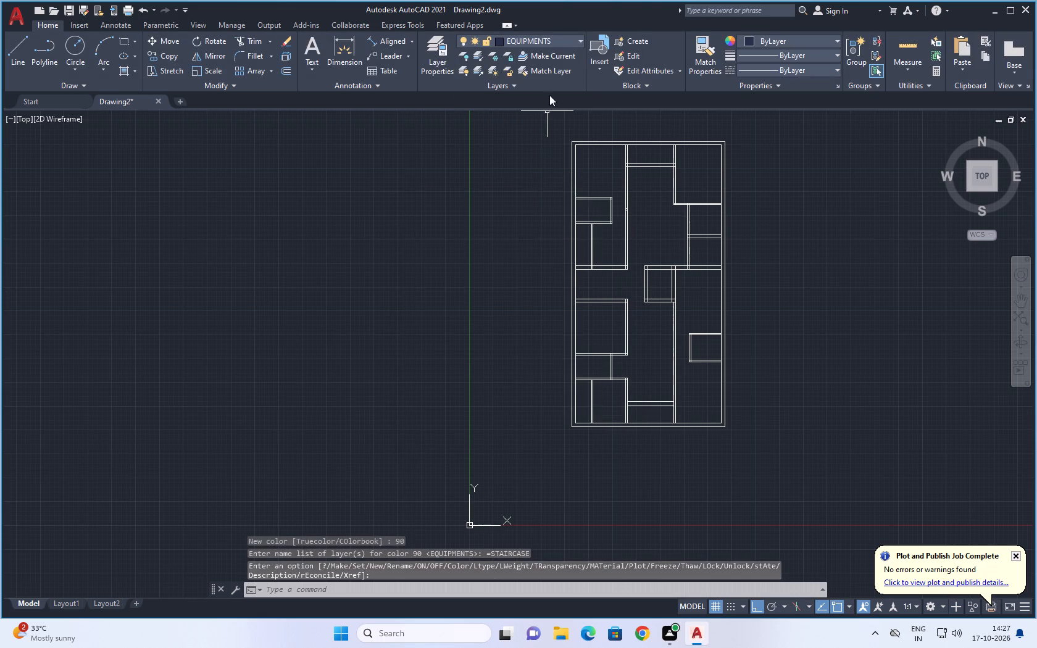
Make TEXT the current layer and set its colour to lime green, index colour 70.
left_click(567, 39)
left_click(518, 127)
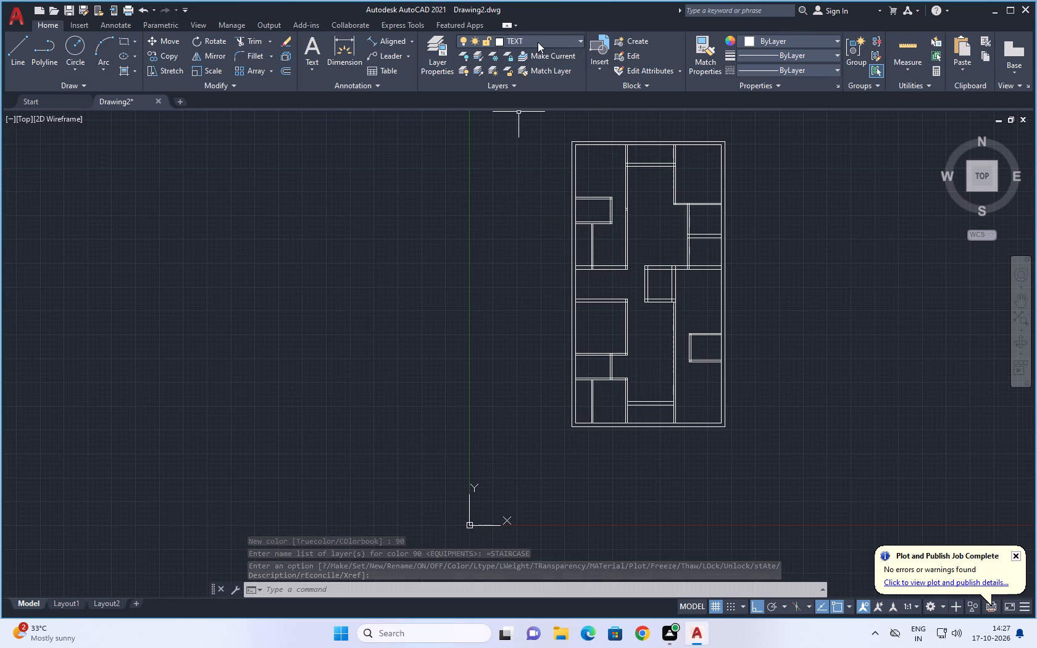
left_click(538, 42)
left_click(503, 131)
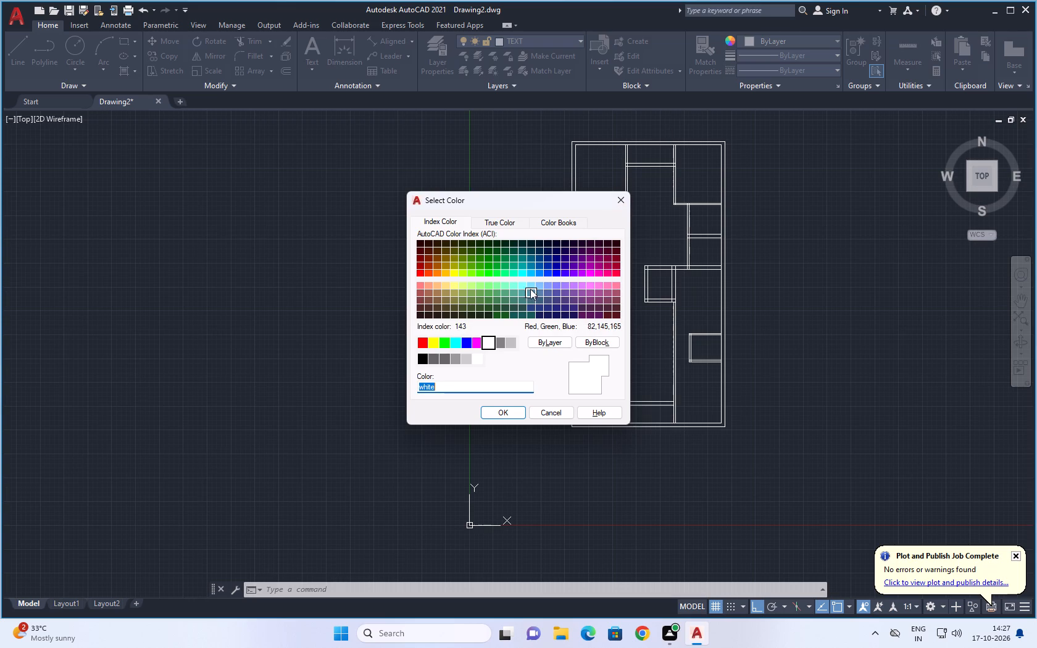
left_click(471, 272)
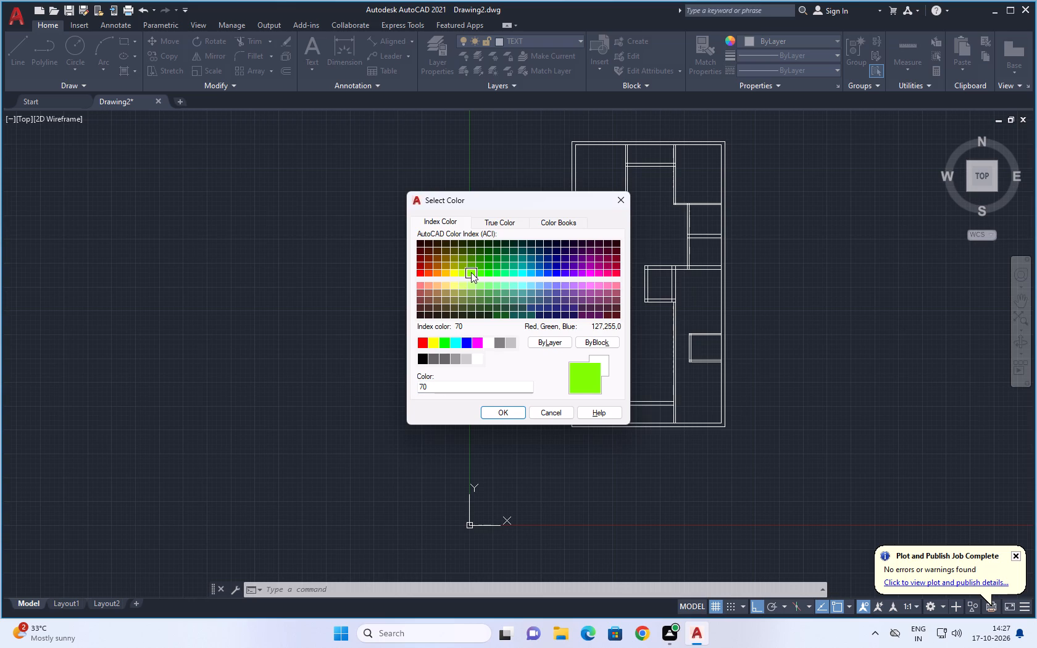
left_click(515, 412)
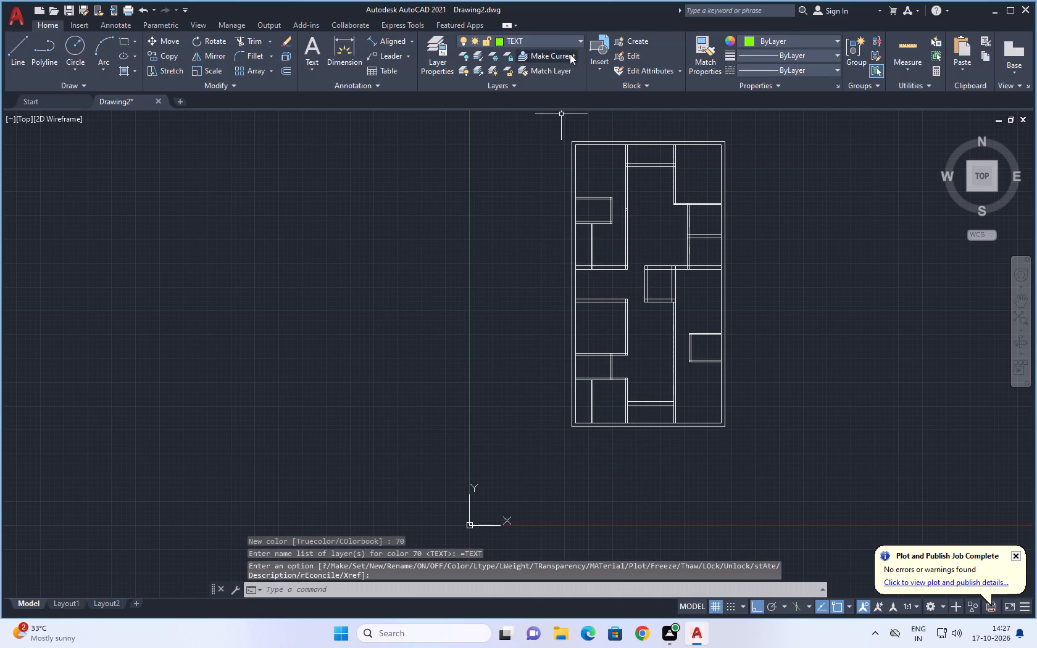
Change the STAIRCASE layer's colour to magenta-pink, index colour 220.
left_click(568, 37)
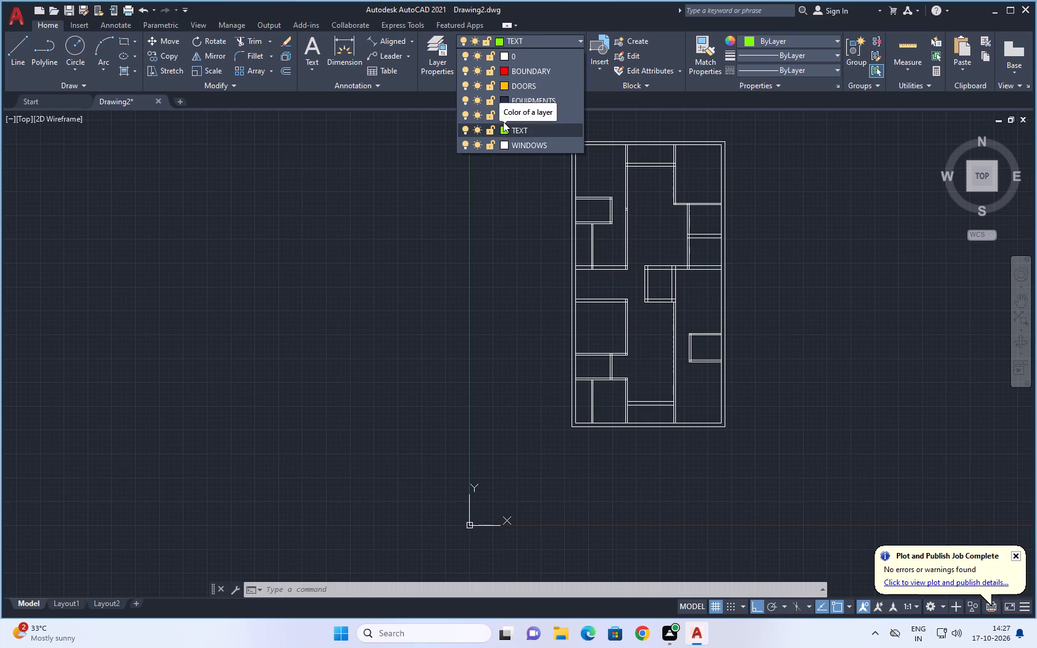
left_click(505, 117)
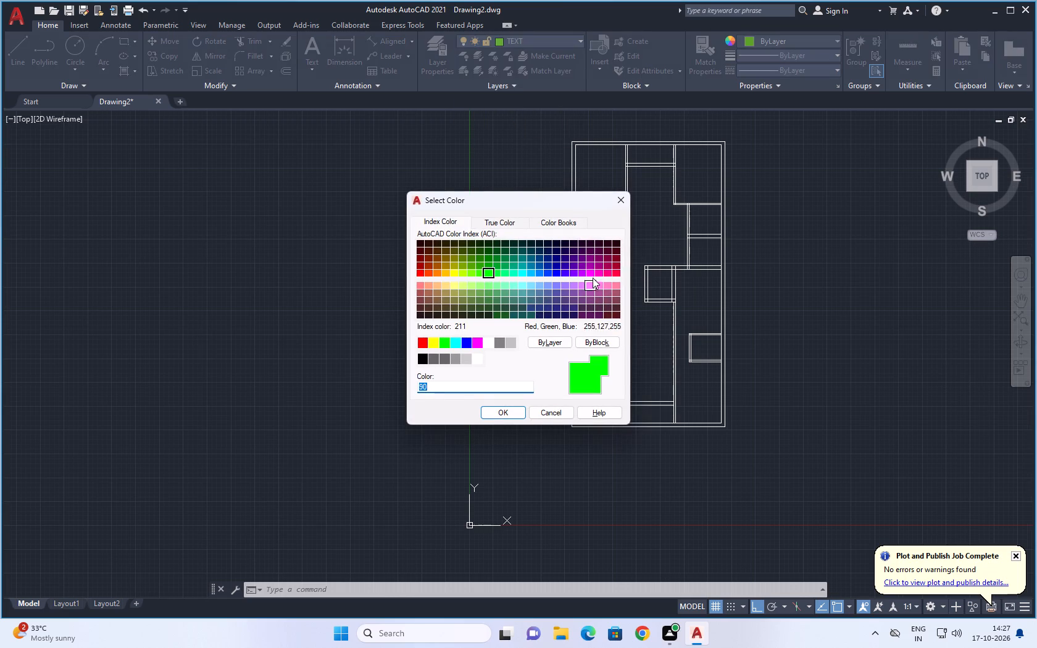
left_click(599, 272)
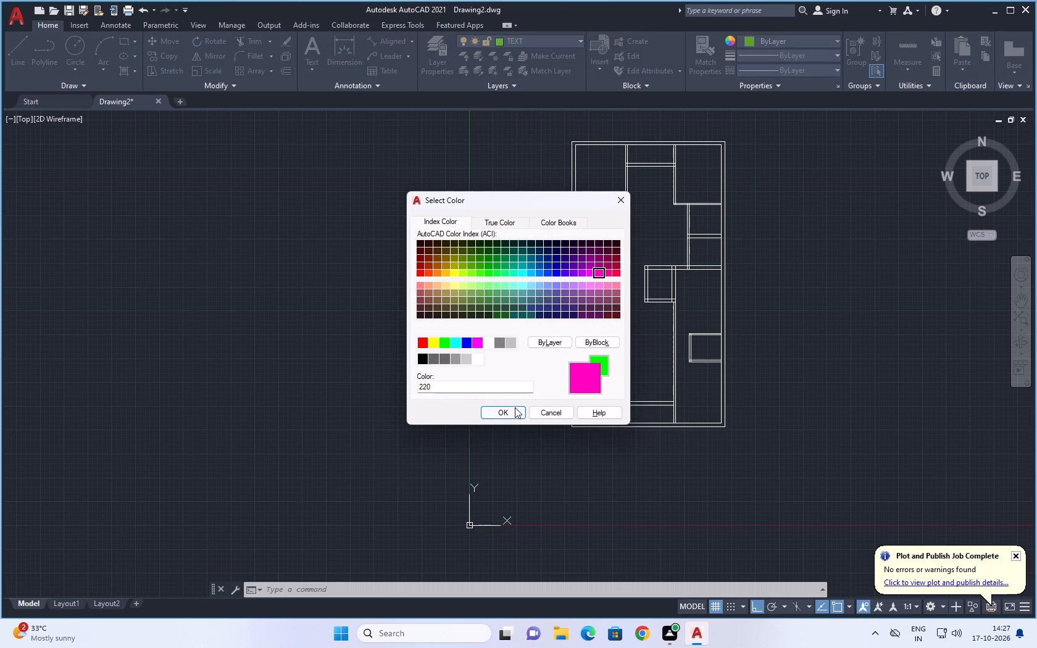
left_click(514, 407)
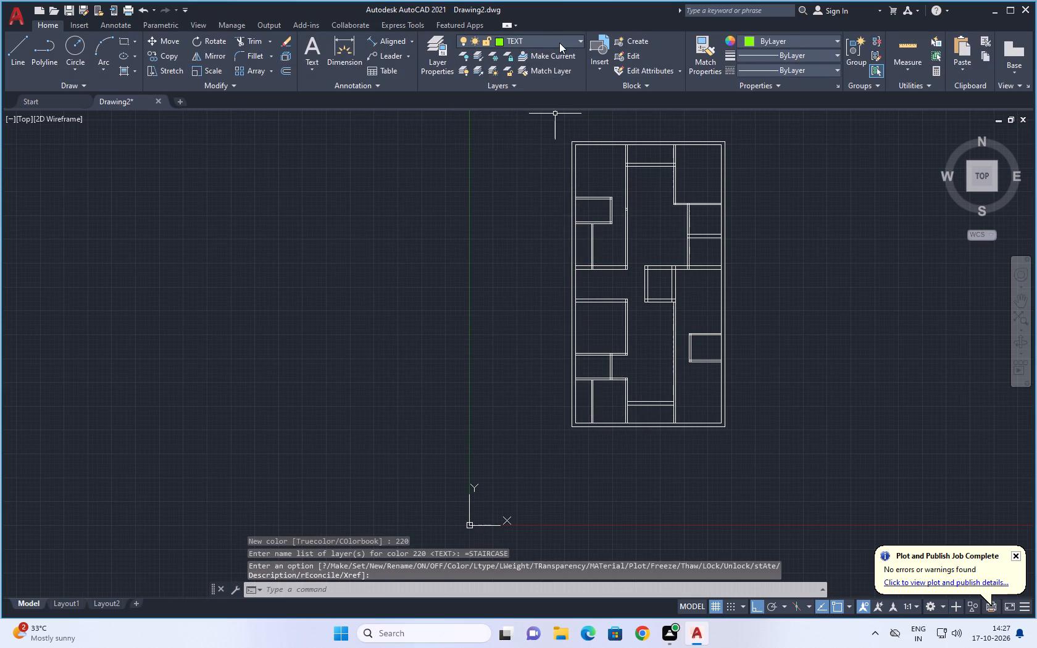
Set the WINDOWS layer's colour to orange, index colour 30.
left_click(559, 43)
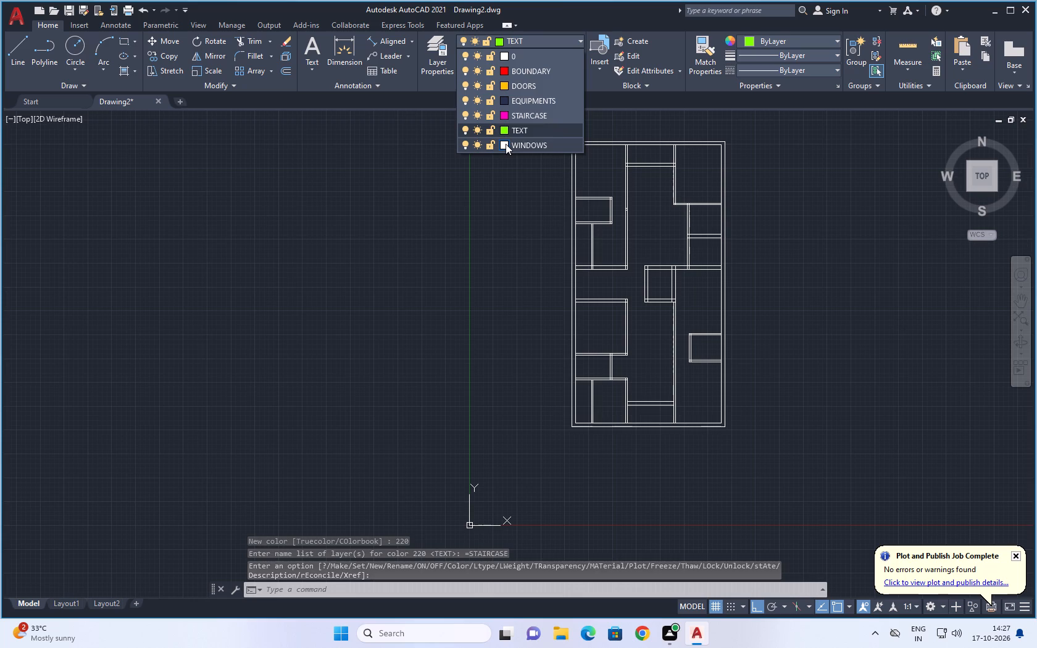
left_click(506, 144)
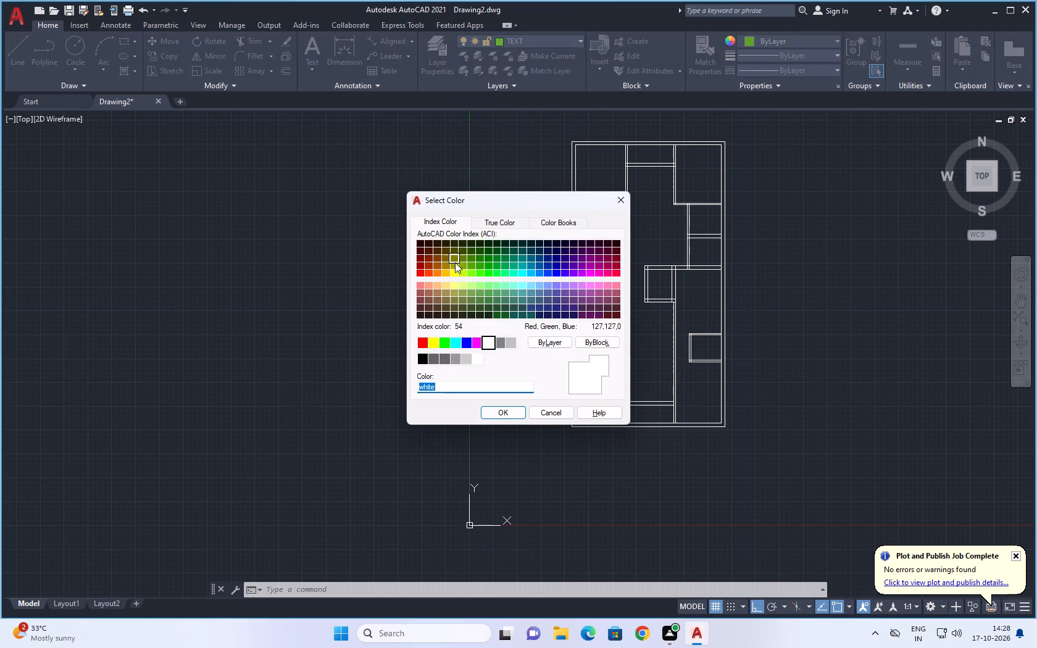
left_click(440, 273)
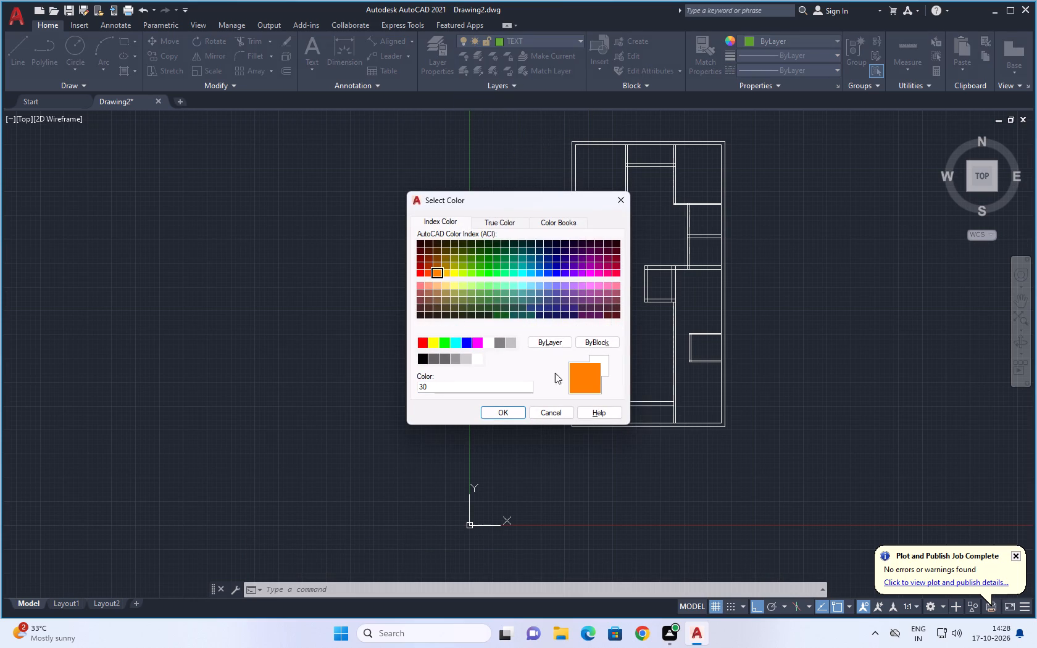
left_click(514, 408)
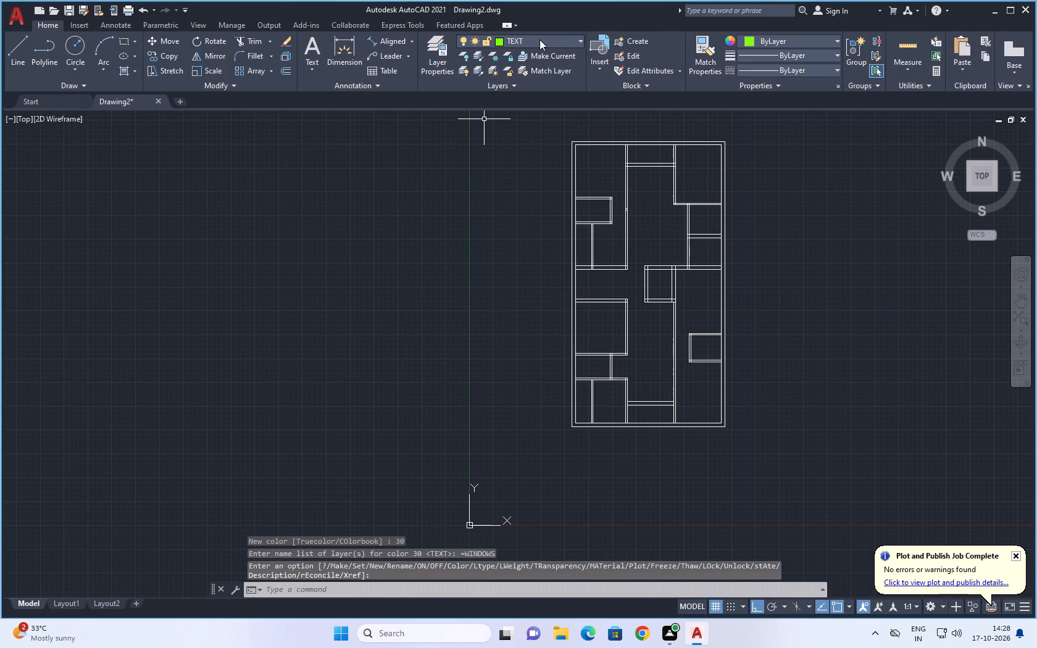
Change the WINDOWS layer's colour to yellow, index colour 50.
left_click(539, 39)
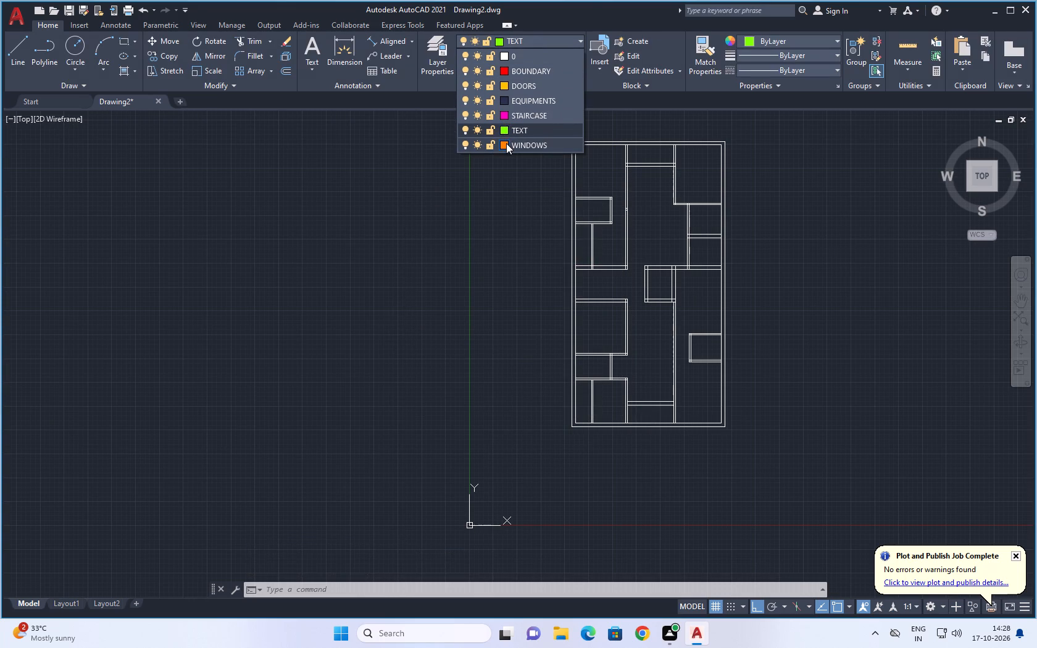
left_click(504, 146)
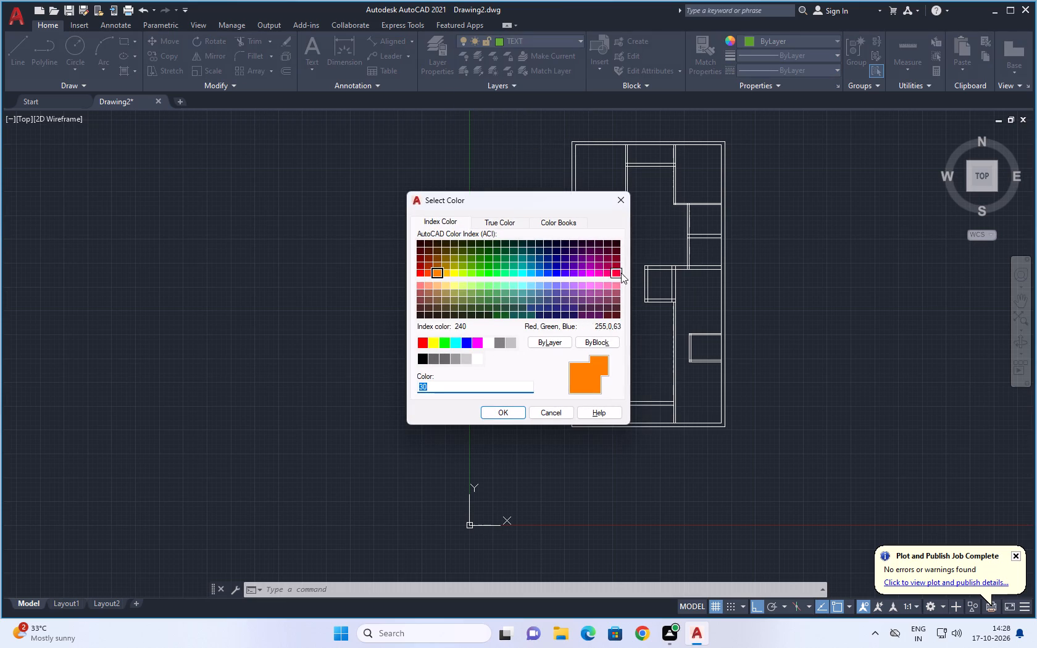
left_click(454, 272)
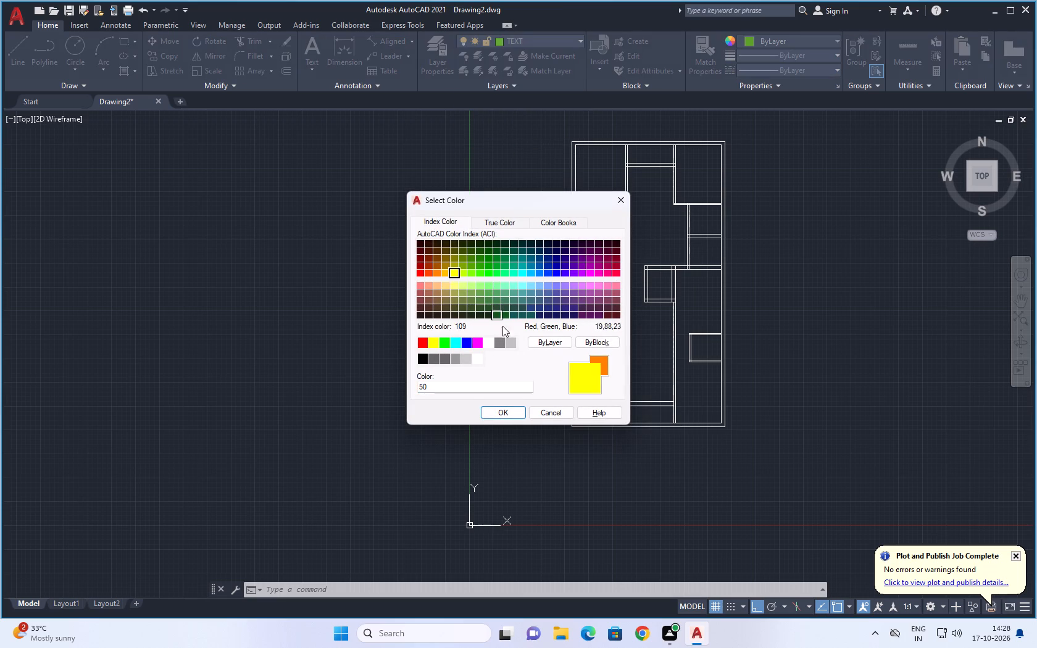
left_click(505, 412)
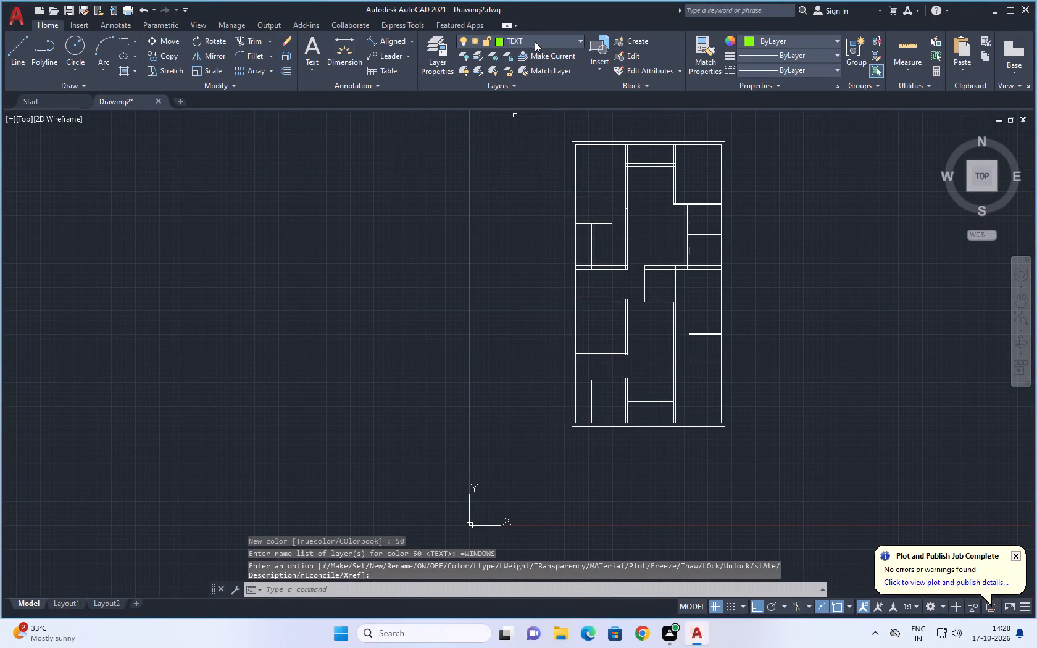
Make BOUNDARY the current layer.
left_click(535, 41)
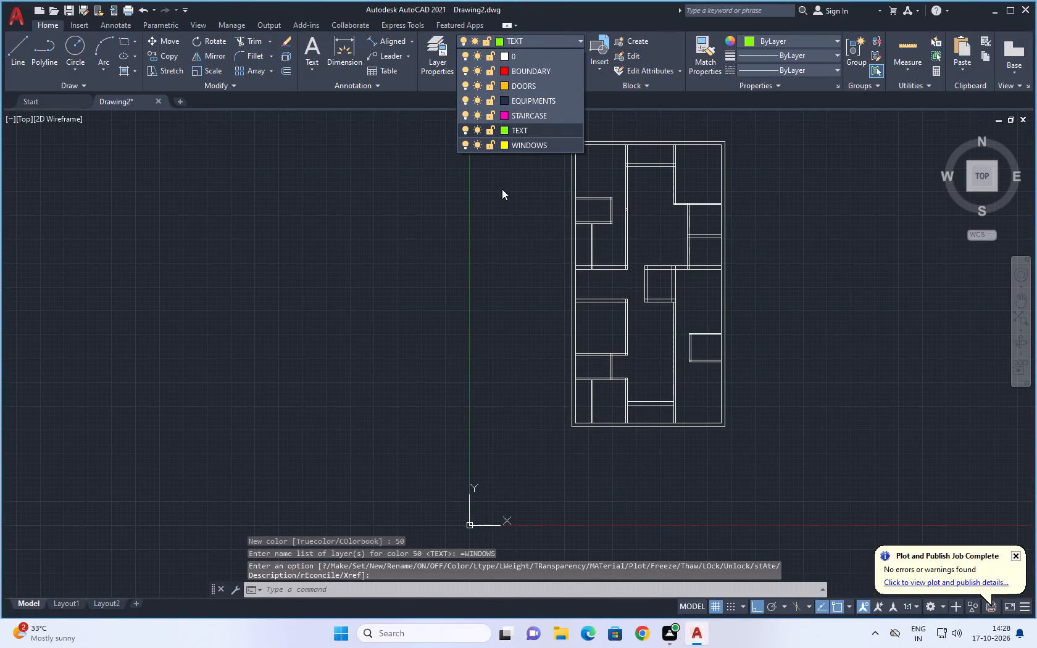
left_click(521, 70)
Select the entire floor plan, move all its lines onto the BOUNDARY layer, and clear the selection.
scroll(684, 200, "down", 1)
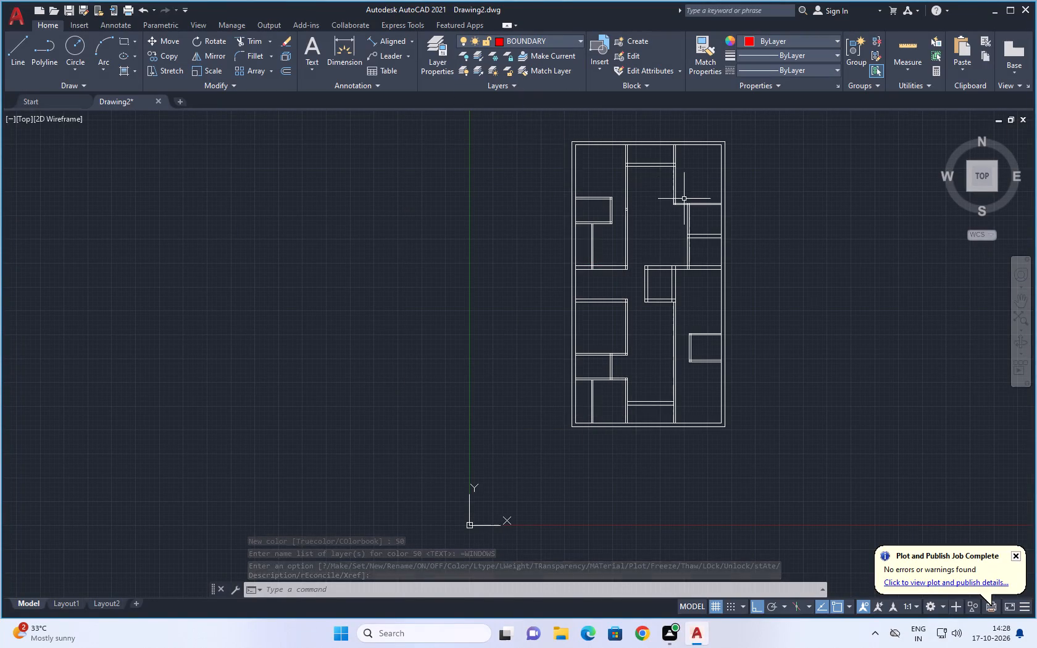
scroll(684, 200, "down", 1)
middle_click_drag(744, 228, 701, 241)
left_click_drag(570, 163, 577, 168)
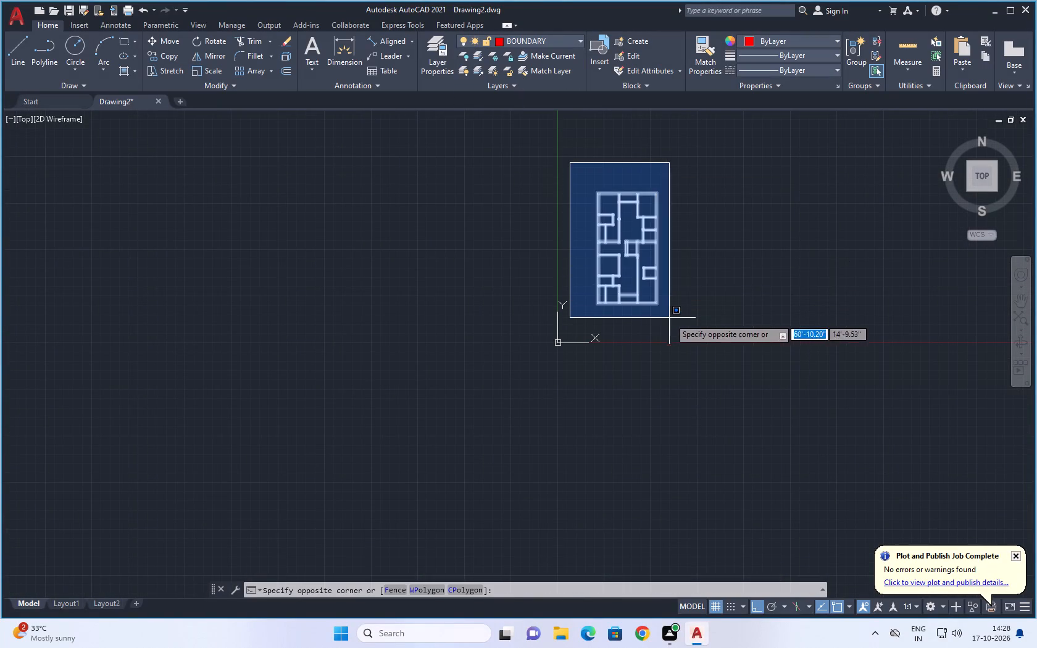
left_click(678, 325)
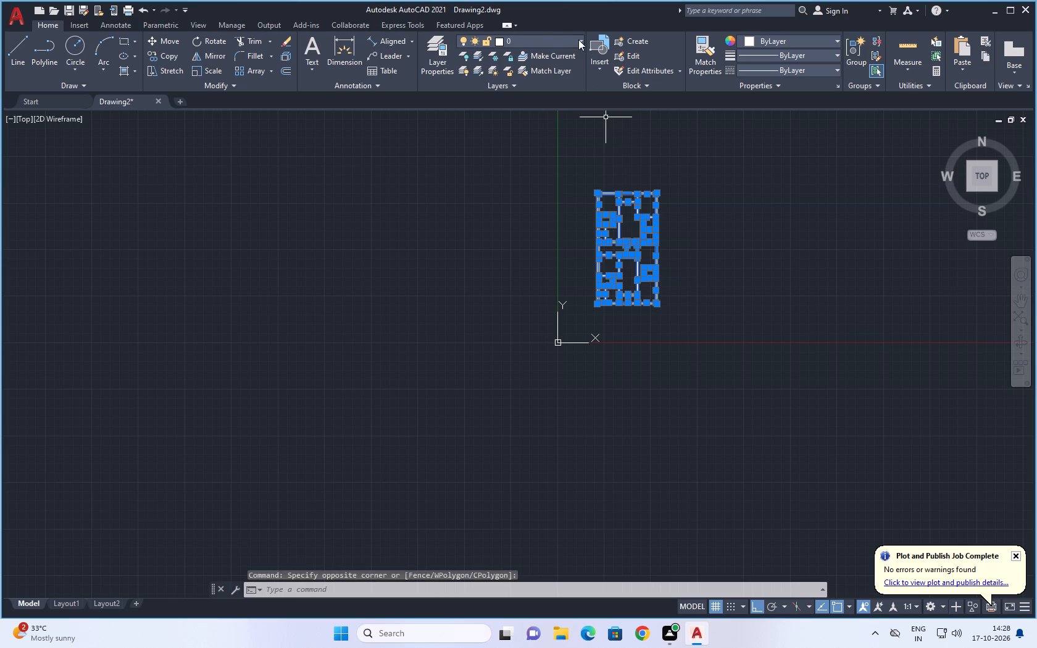
left_click(570, 41)
left_click(523, 73)
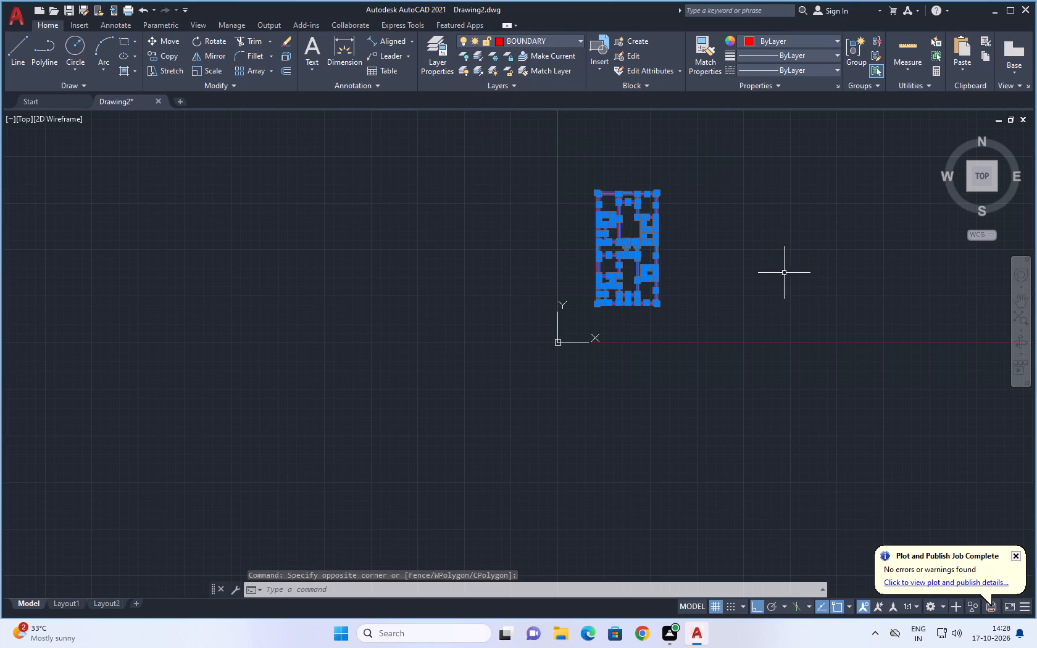
key("Escape")
key("Escape")
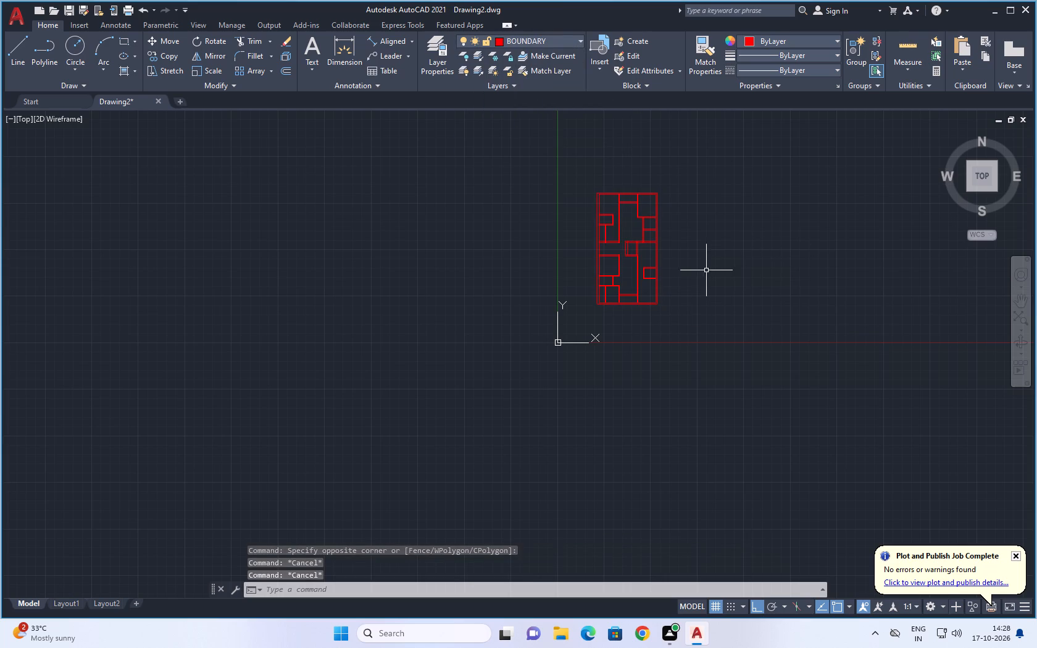
Draw a 4.50" line across the long vertical partition in the plan's lower half, level with the small right-hand room's upper outer edge.
middle_click_drag(703, 270, 711, 248)
scroll(682, 230, "up", 2)
middle_click_drag(699, 204, 735, 318)
scroll(714, 333, "up", 1)
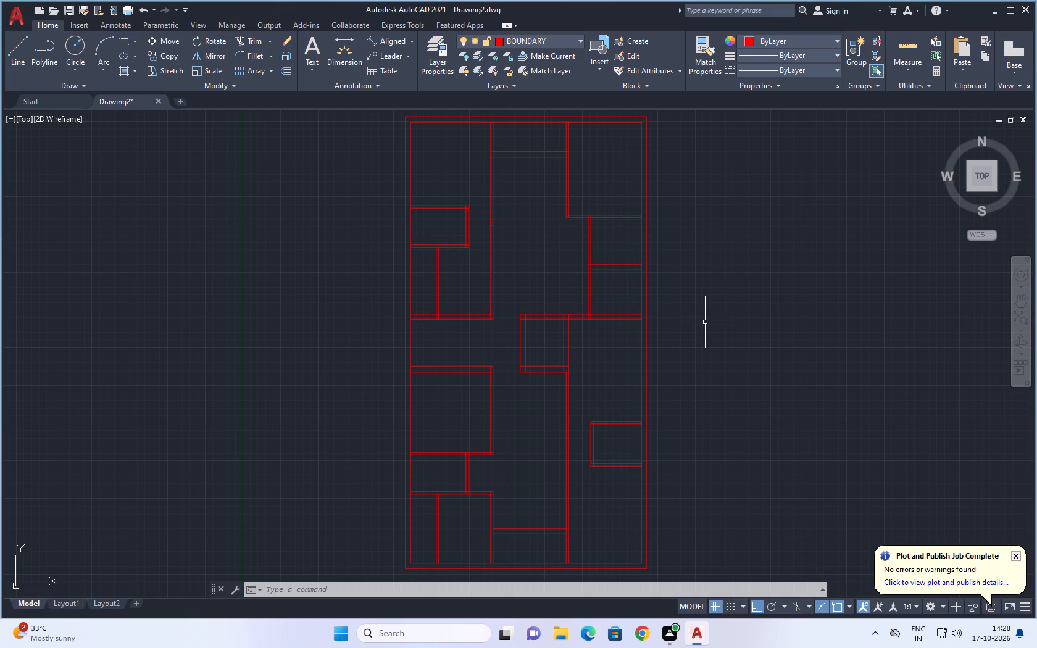
middle_click_drag(603, 397, 591, 368)
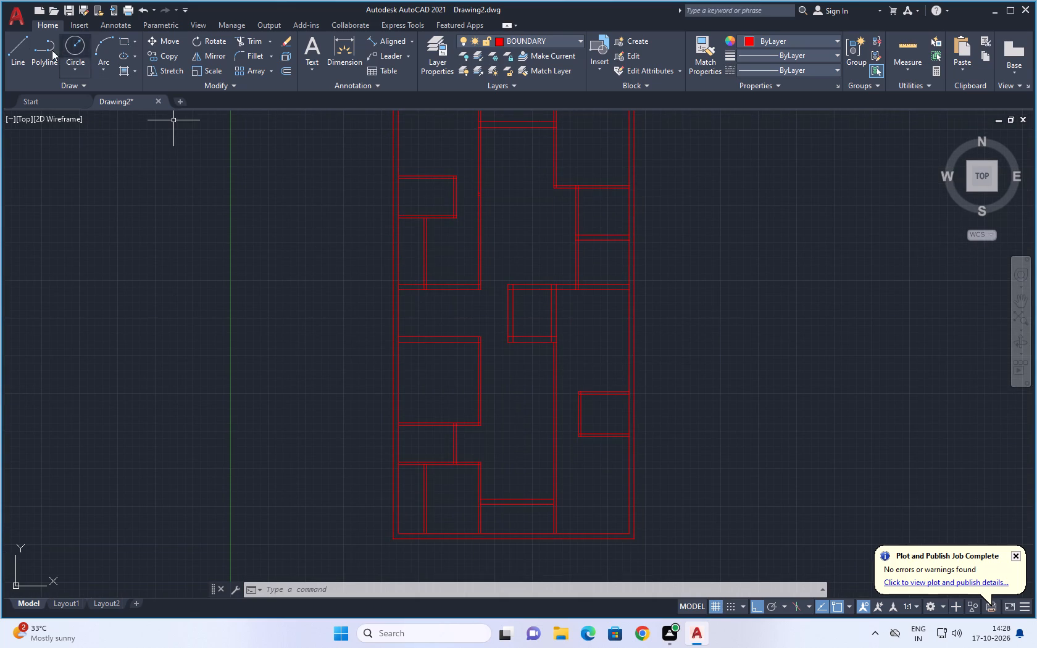
left_click(14, 46)
middle_click_drag(517, 405, 513, 379)
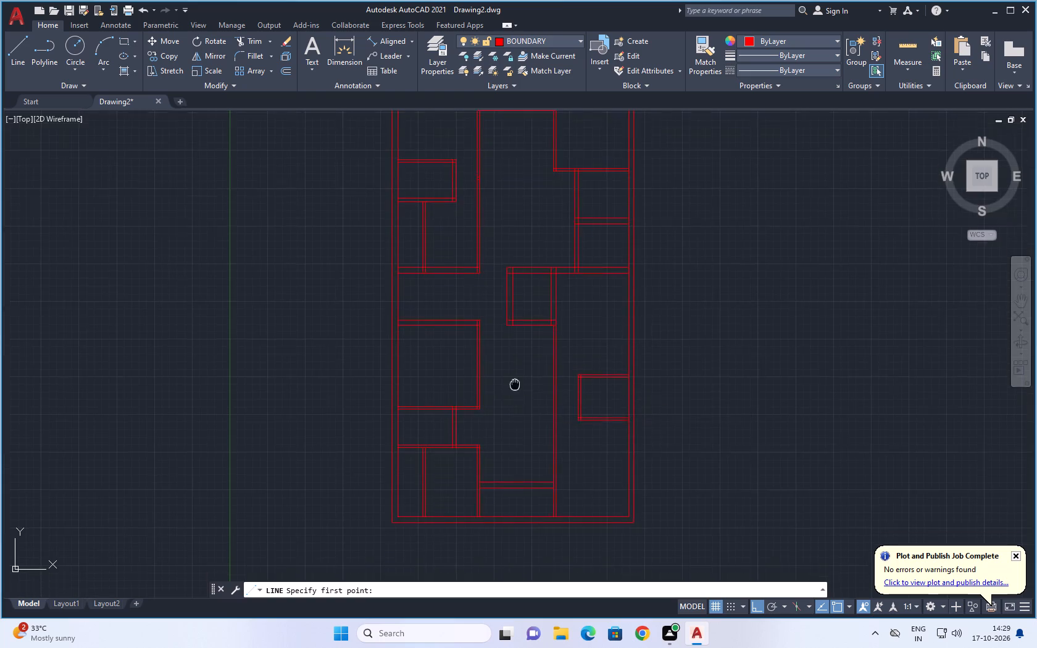
middle_click_drag(513, 379, 509, 363)
scroll(543, 359, "up", 3)
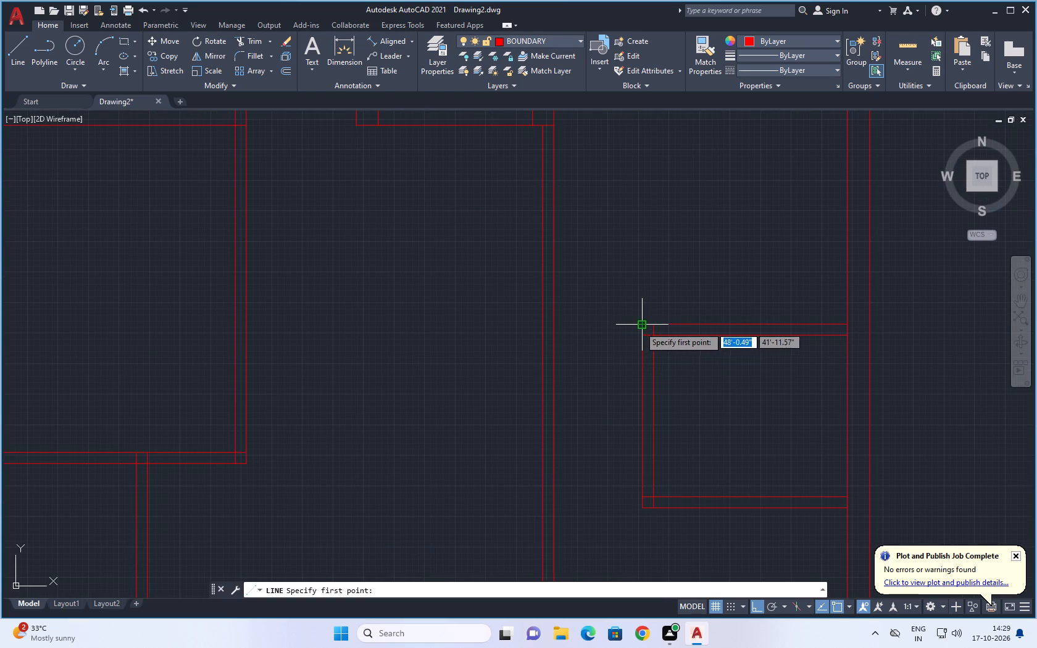
left_click(543, 326)
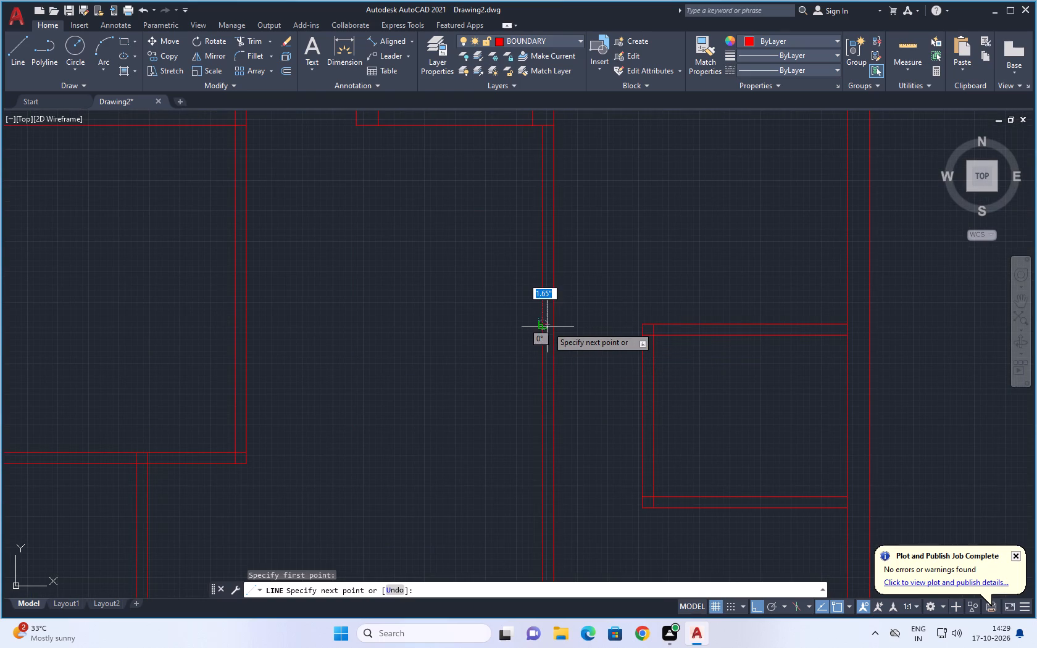
left_click(551, 325)
key("Escape")
Draw a second short line across the same partition, level with the small right-hand room's lower outer edge.
middle_click_drag(588, 385, 586, 384)
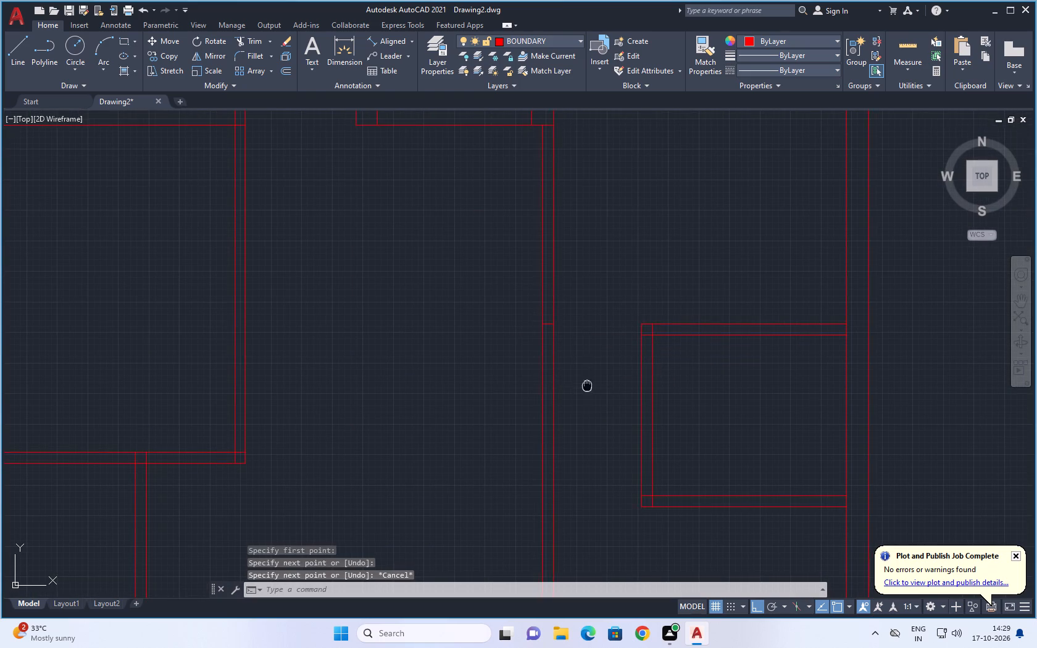
middle_click_drag(586, 384, 568, 300)
key("space")
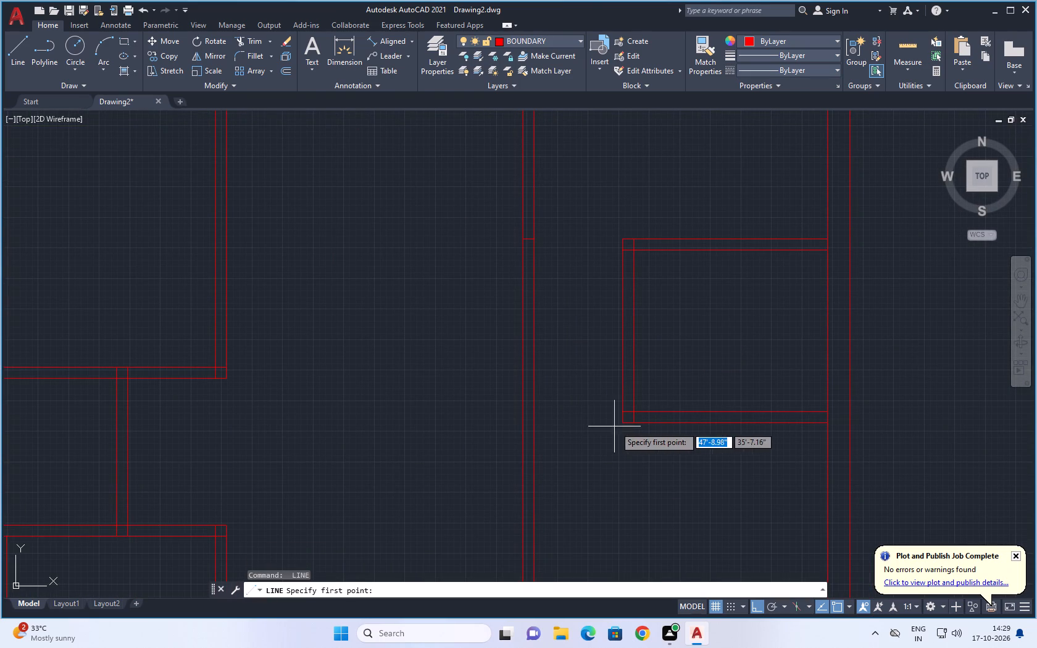
left_click(522, 425)
left_click(535, 425)
key("Escape")
Draw a third 4.50" line across the same partition, a short distance below the upper of the two cross lines.
scroll(567, 435, "down", 1)
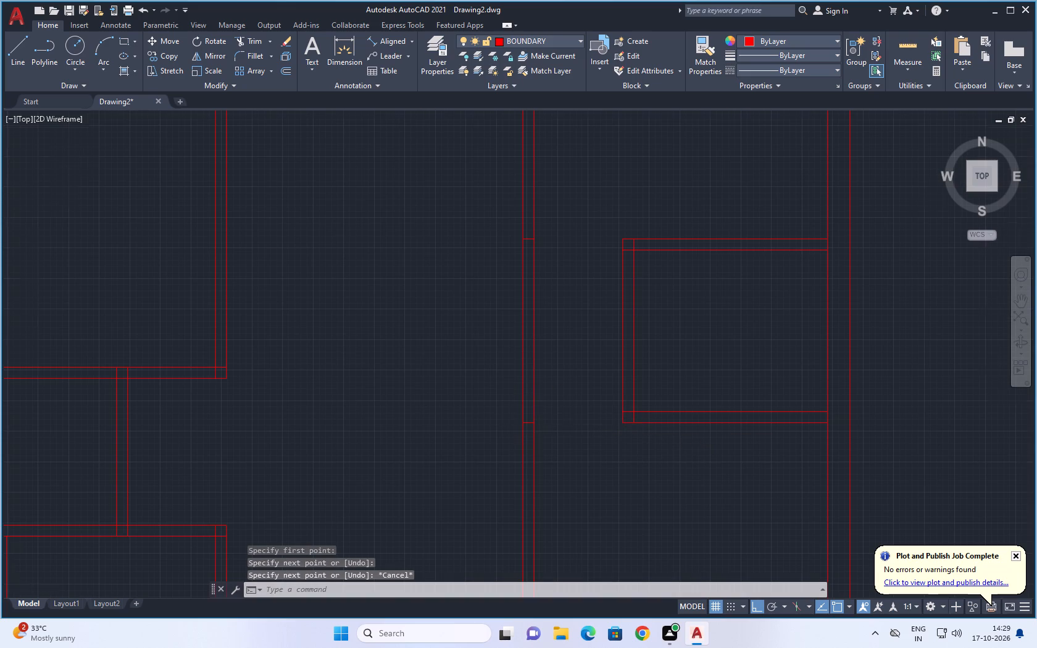
scroll(567, 435, "down", 1)
middle_click_drag(564, 436, 556, 422)
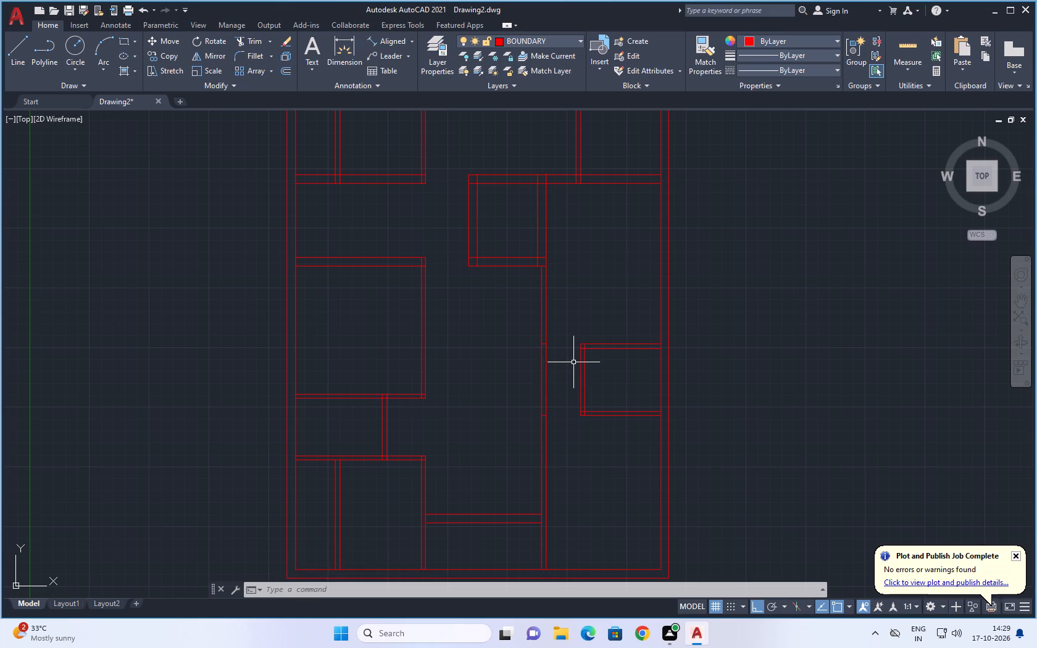
left_click(12, 49)
scroll(567, 413, "up", 2)
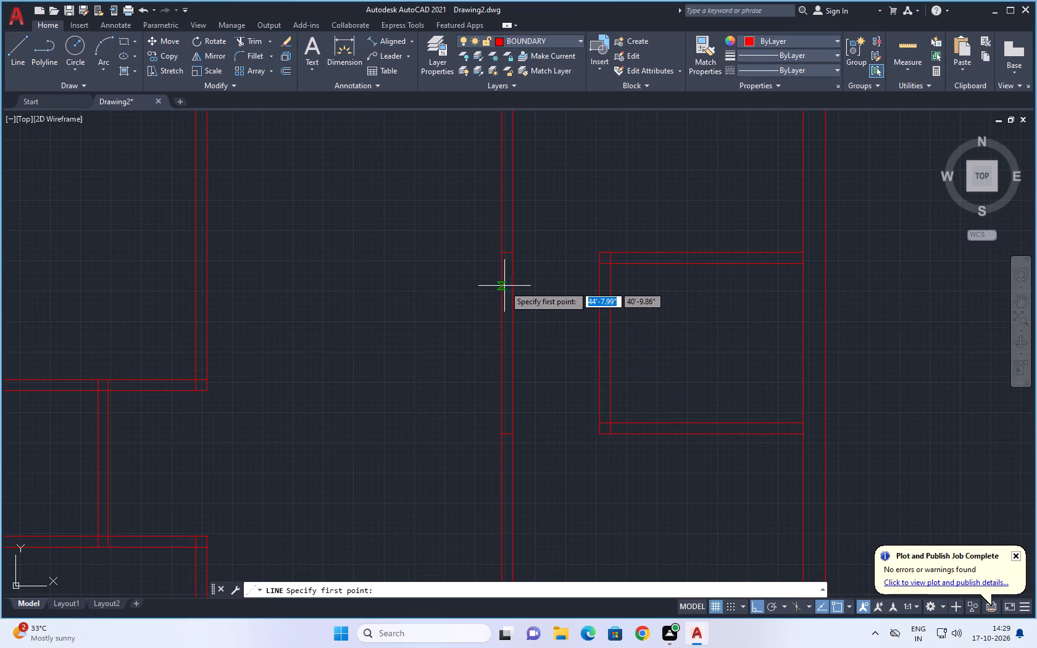
left_click(501, 291)
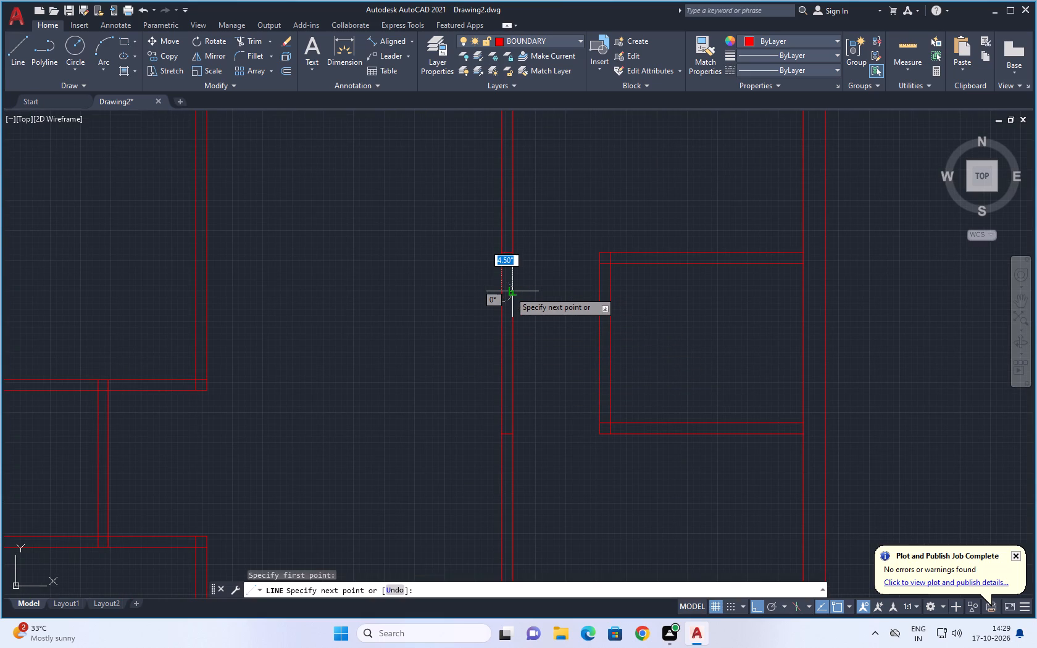
left_click(512, 291)
key("Escape")
scroll(536, 315, "down", 2)
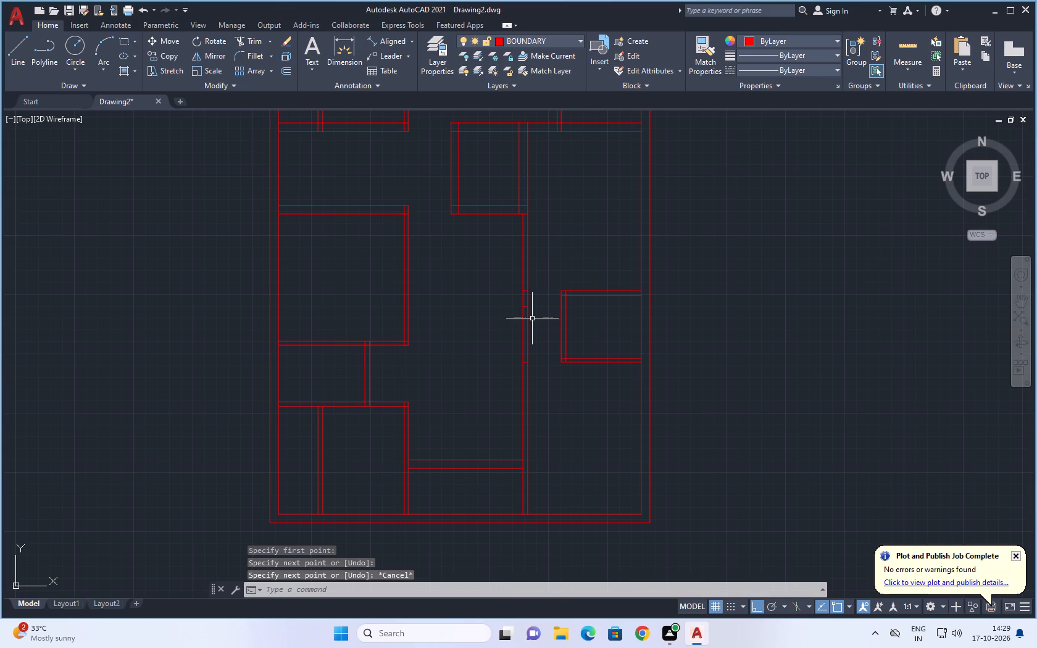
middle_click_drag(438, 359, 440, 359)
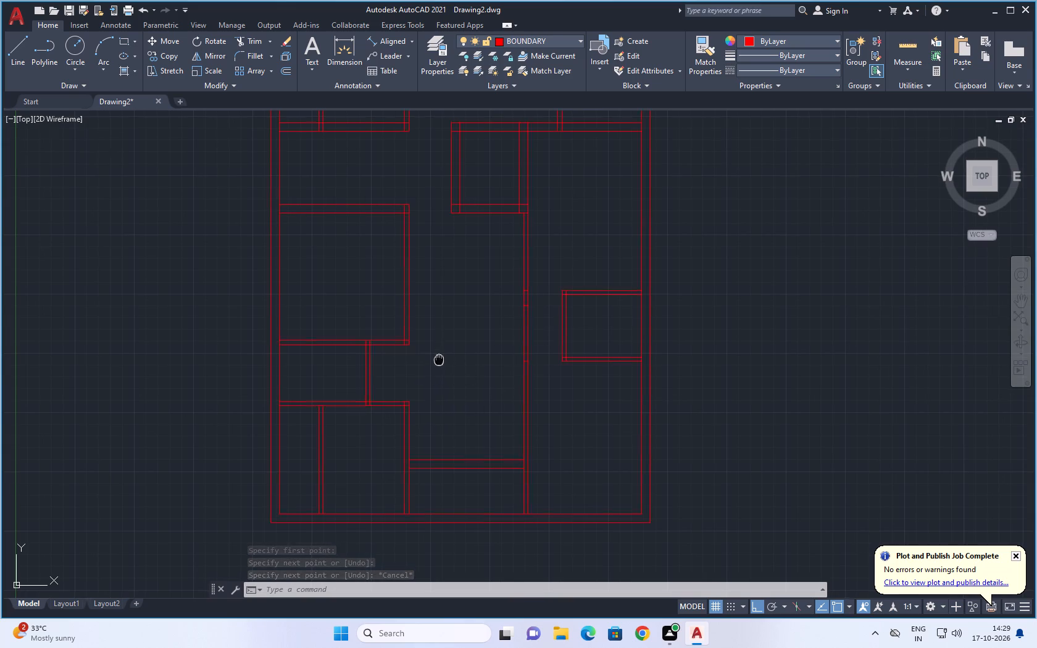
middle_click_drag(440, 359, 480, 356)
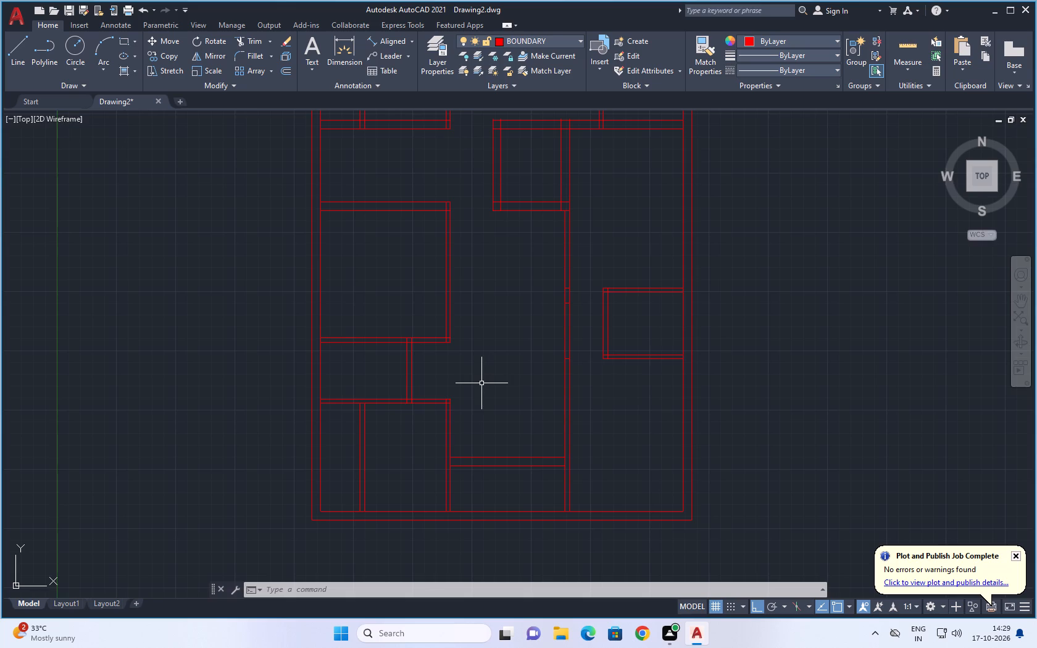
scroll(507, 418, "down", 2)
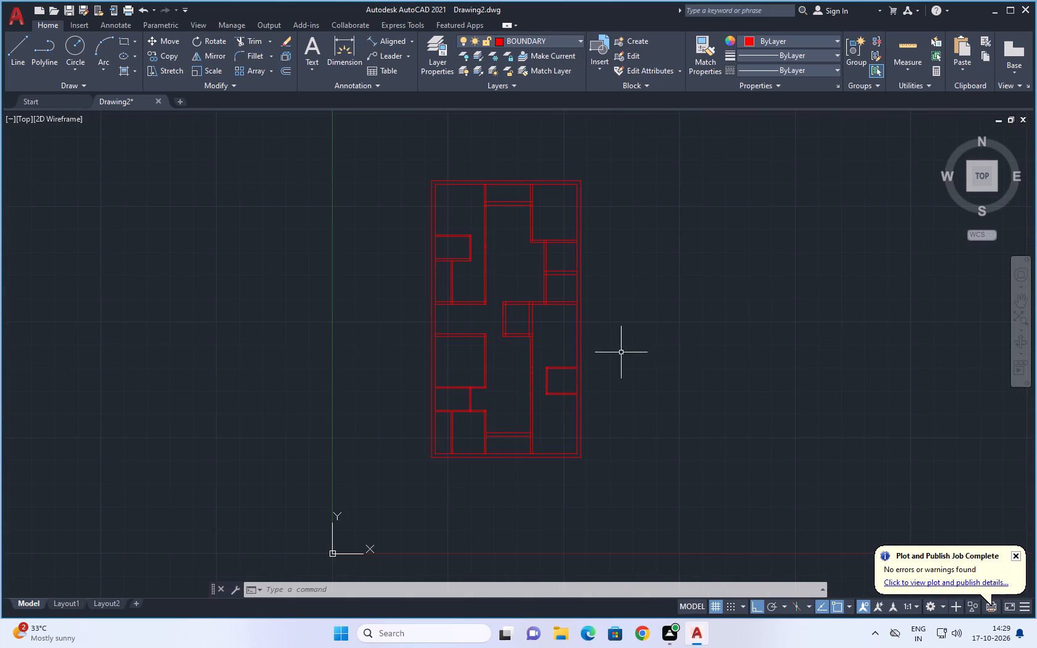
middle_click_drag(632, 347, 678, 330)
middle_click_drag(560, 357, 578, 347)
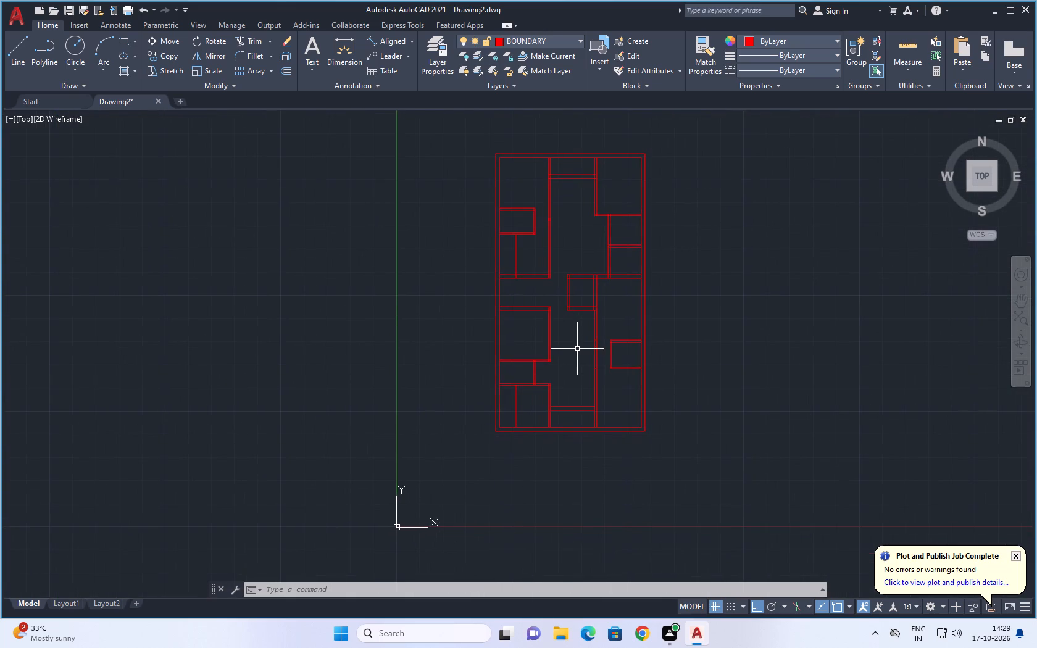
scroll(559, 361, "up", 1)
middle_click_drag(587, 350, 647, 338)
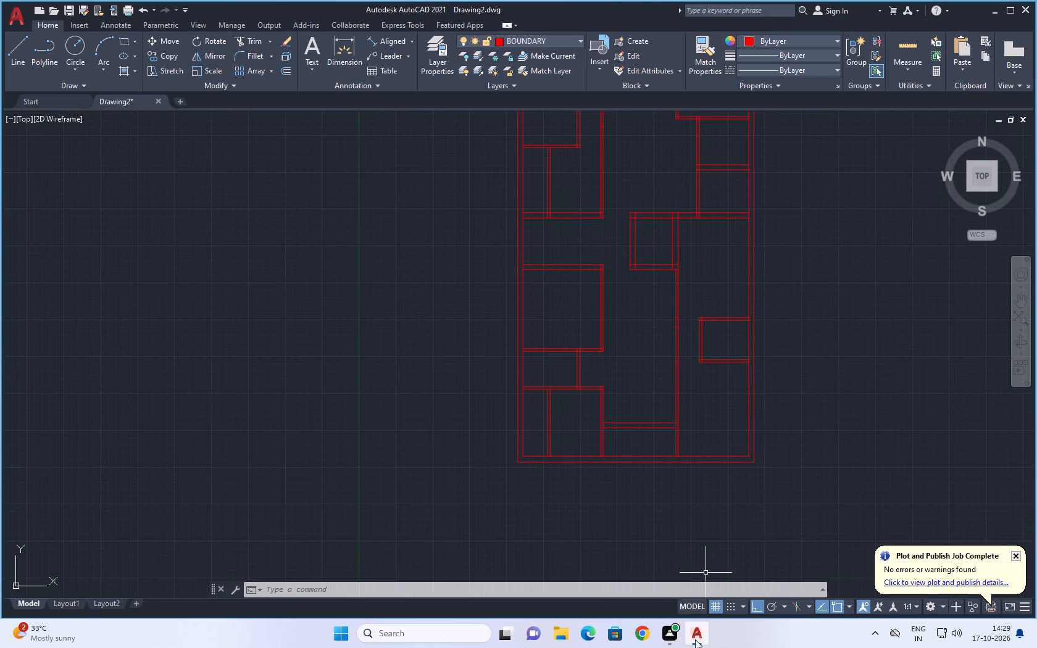
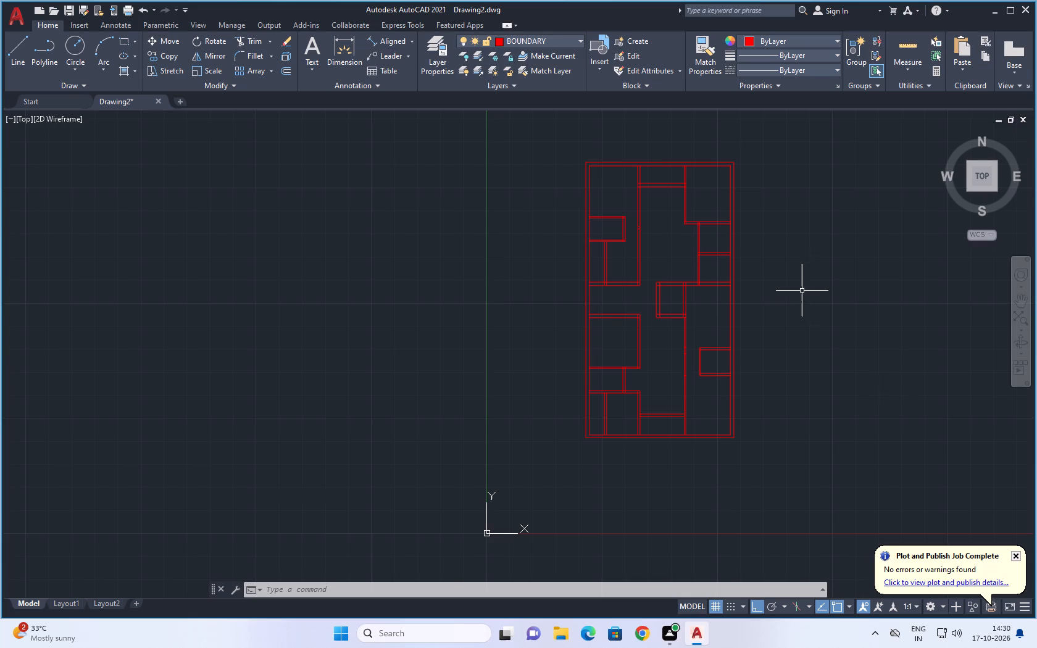
Examine the wall junctions and room layout across the floor plan.
scroll(790, 285, "down", 1)
middle_click_drag(793, 280, 785, 333)
scroll(728, 381, "up", 2)
middle_click_drag(864, 347, 886, 326)
scroll(864, 347, "up", 1)
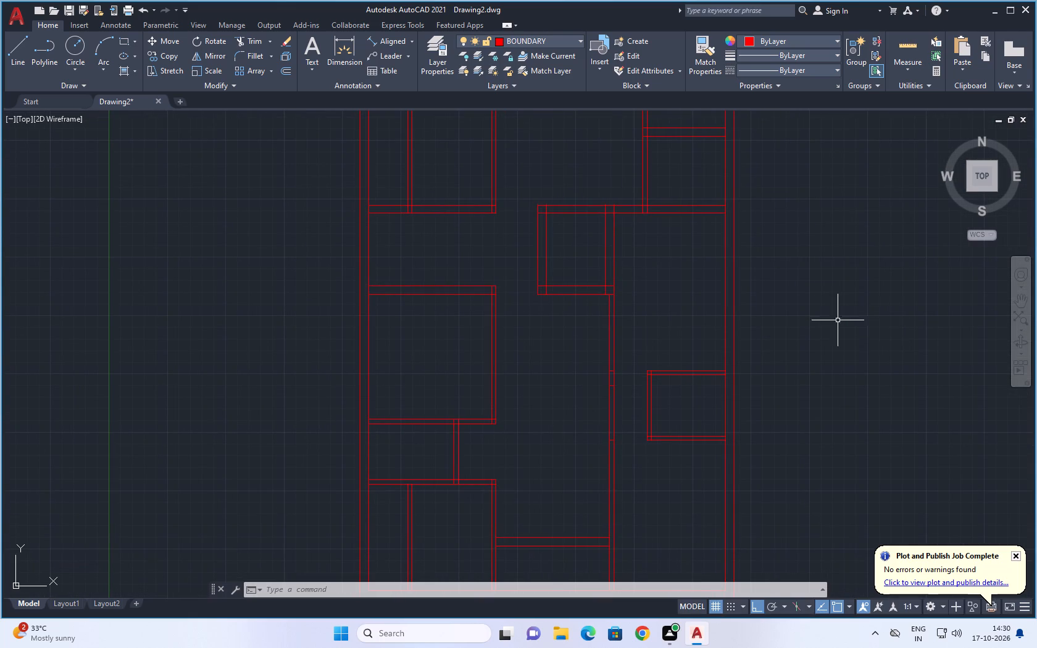
scroll(830, 320, "down", 1)
middle_click_drag(836, 341, 837, 313)
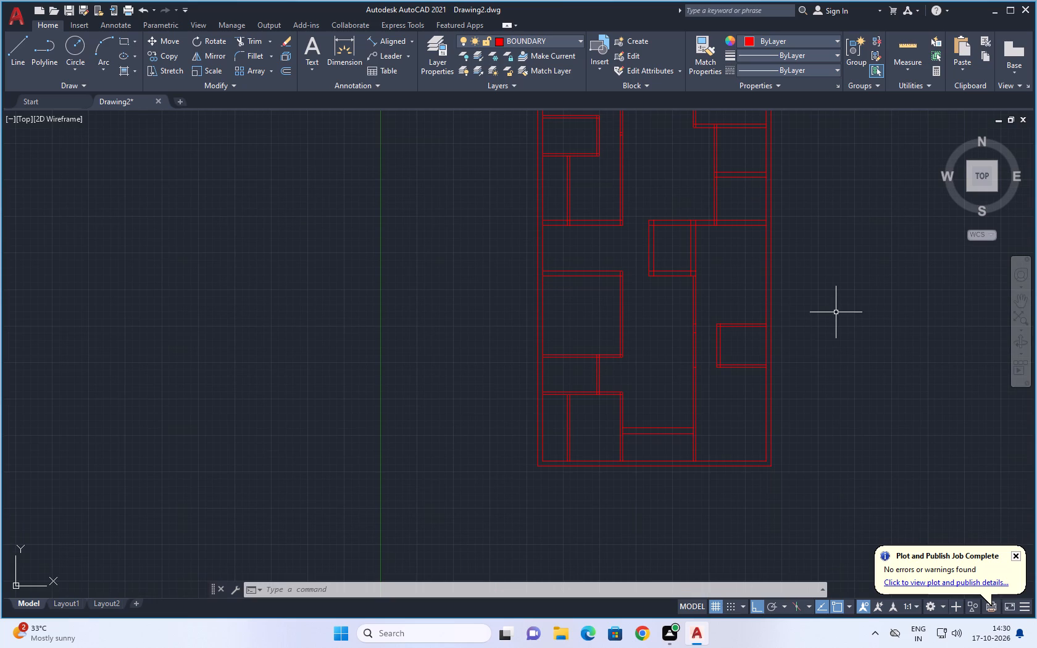
middle_click_drag(864, 242, 848, 320)
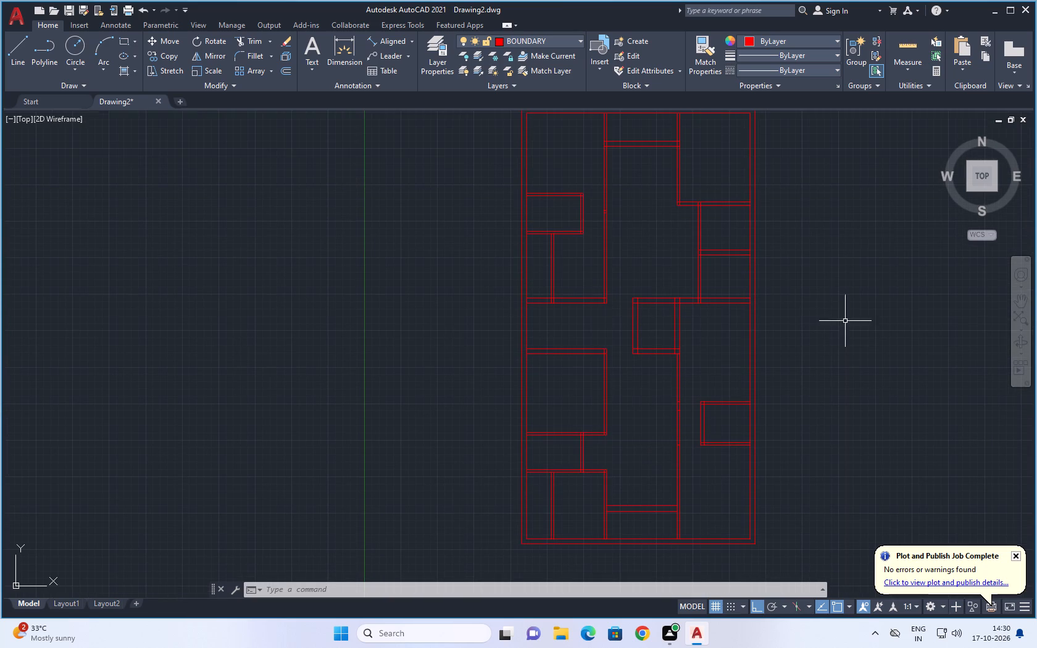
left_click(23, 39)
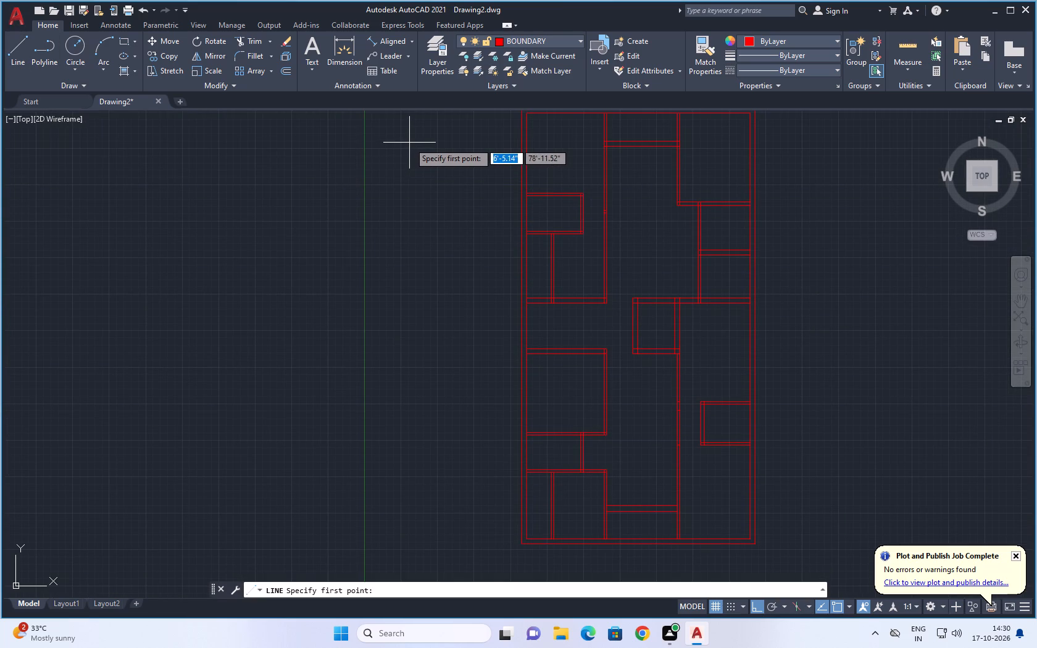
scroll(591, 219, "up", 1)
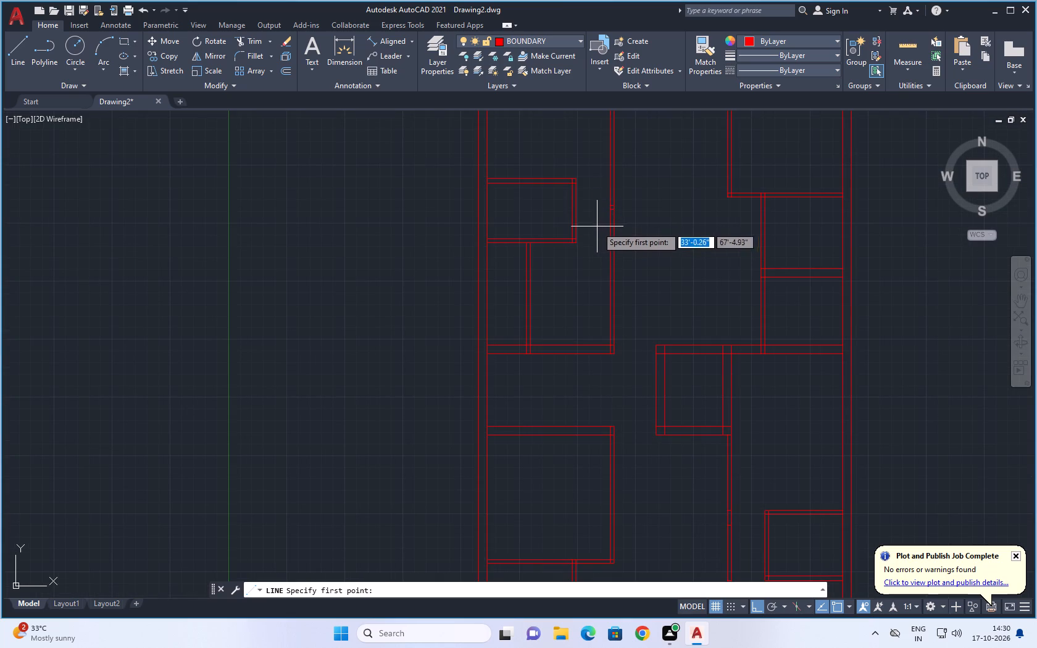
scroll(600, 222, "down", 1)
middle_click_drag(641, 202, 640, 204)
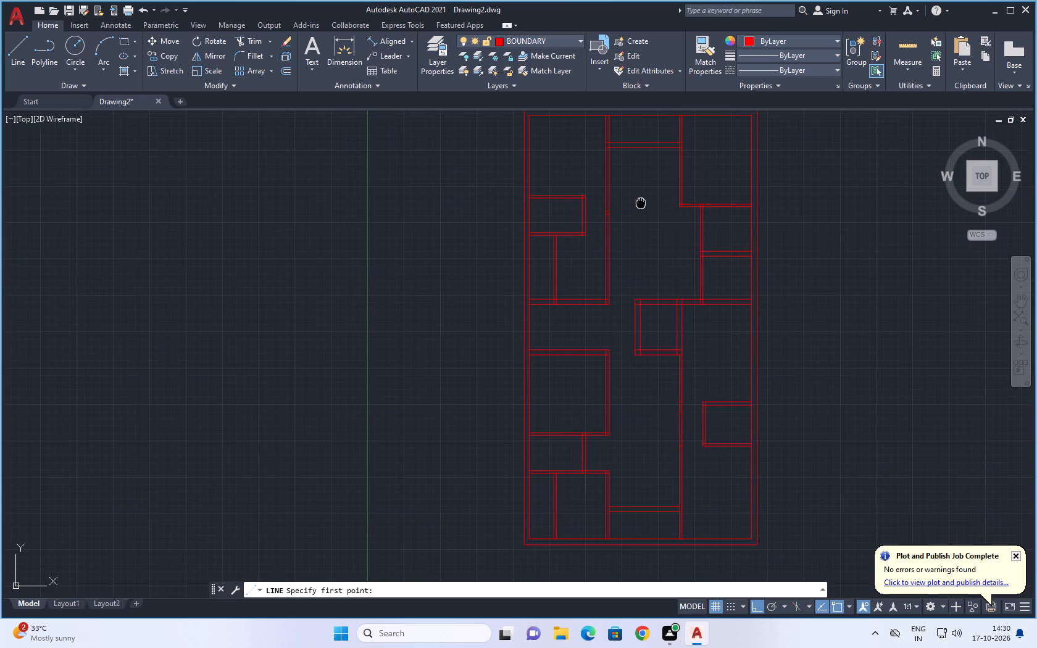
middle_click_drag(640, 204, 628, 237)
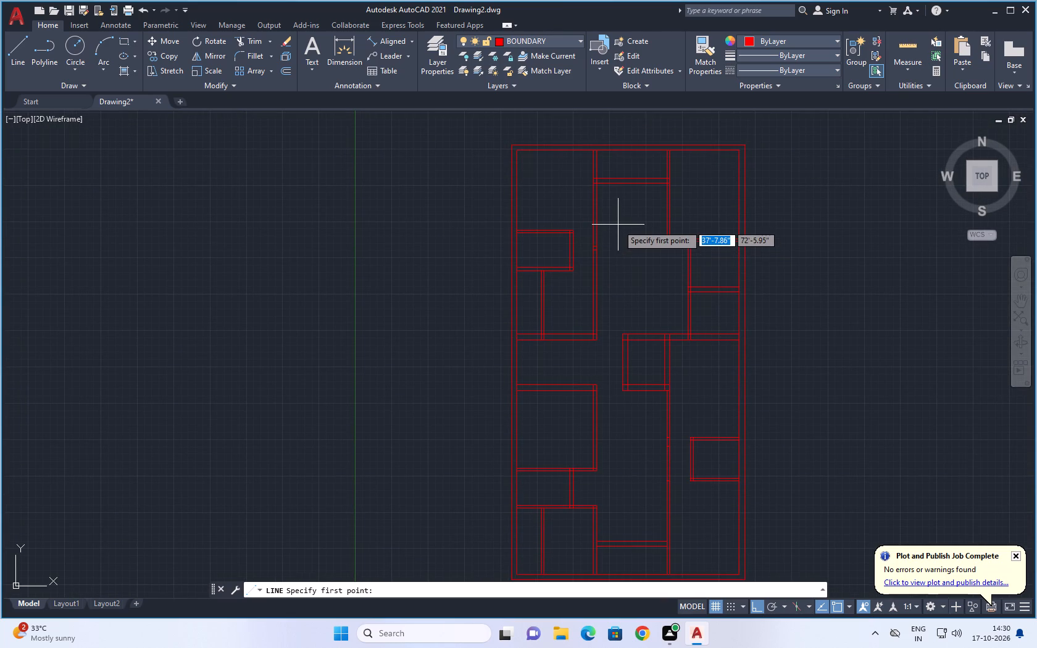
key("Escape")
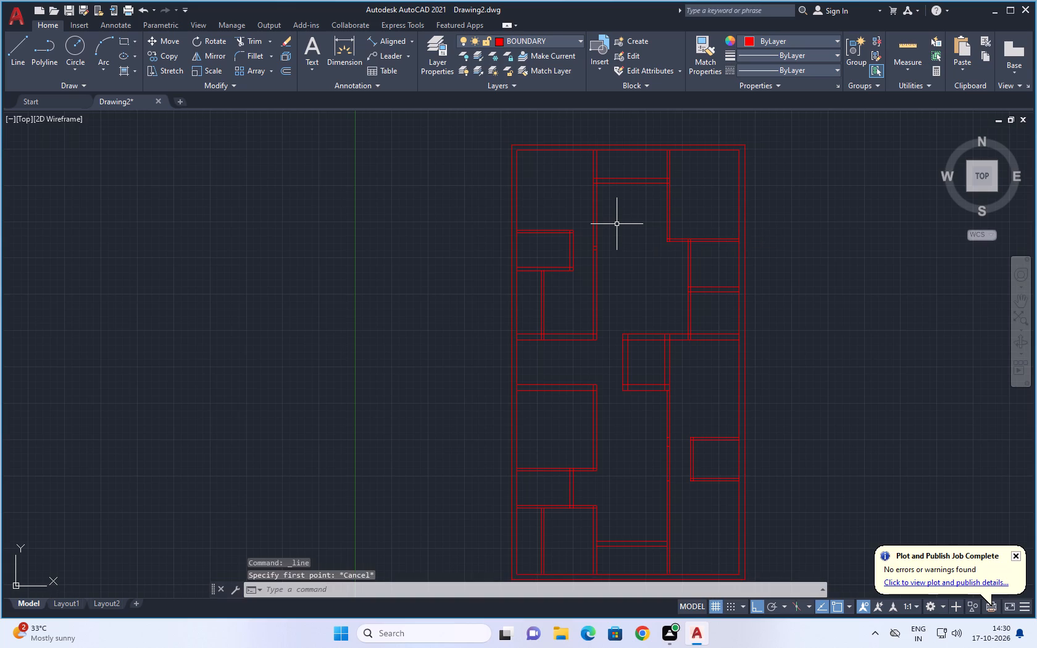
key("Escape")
Extend both top wall lines of the small room in the plan's upper-left area to the vertical corridor wall.
key("e")
key("x")
key("space")
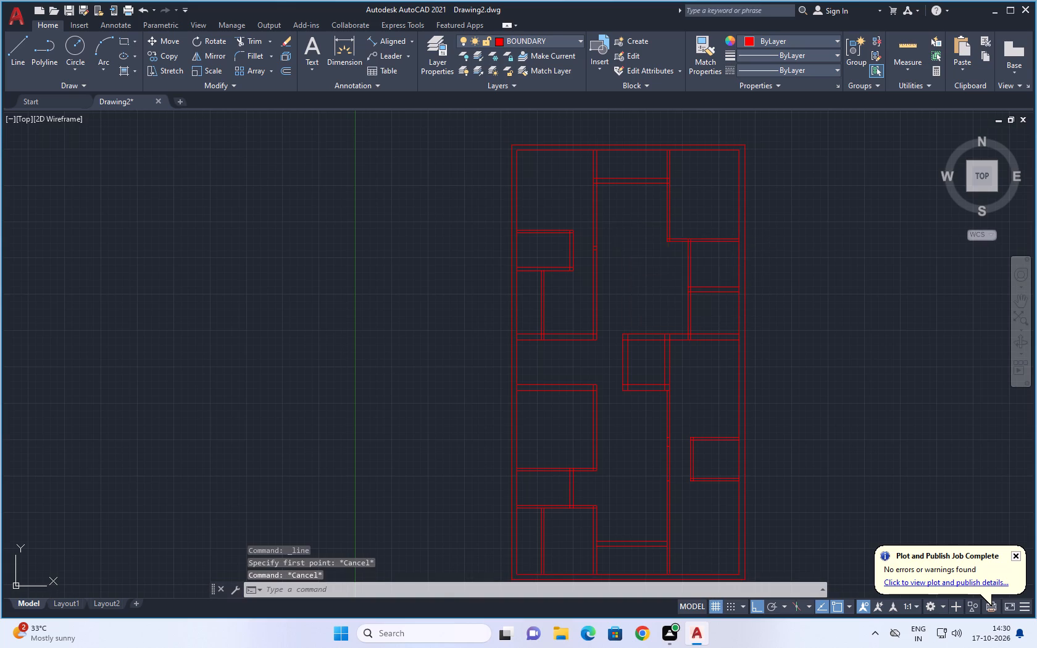
left_click_drag(554, 222, 559, 238)
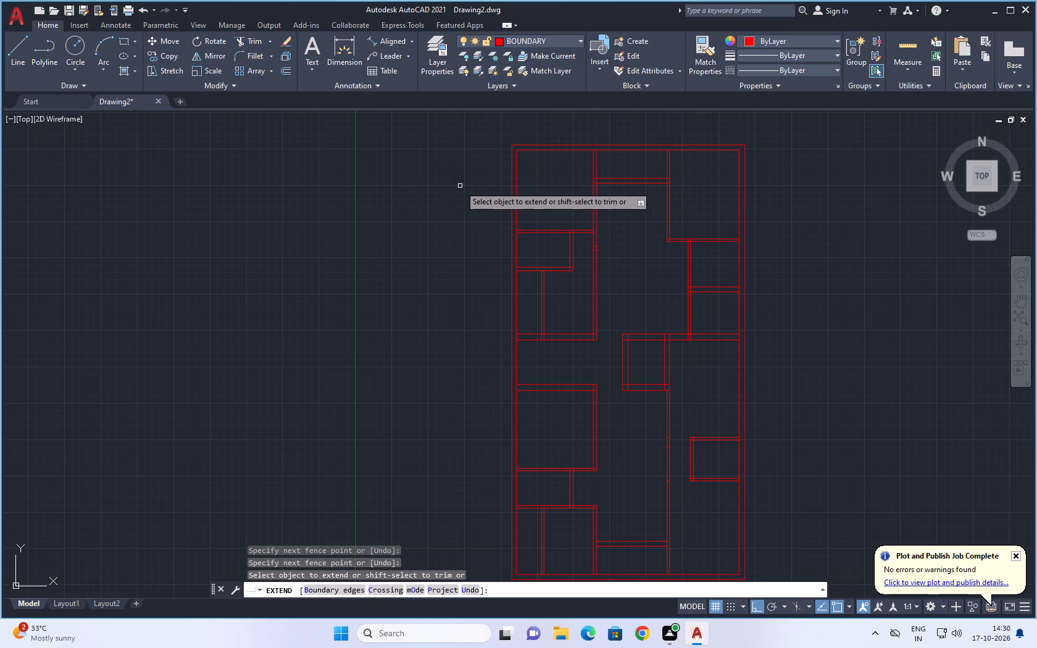
key("Escape")
key("Escape")
Draw a short vertical line closing the end of the extended double wall where it meets the corridor wall.
left_click(11, 47)
scroll(575, 231, "up", 4)
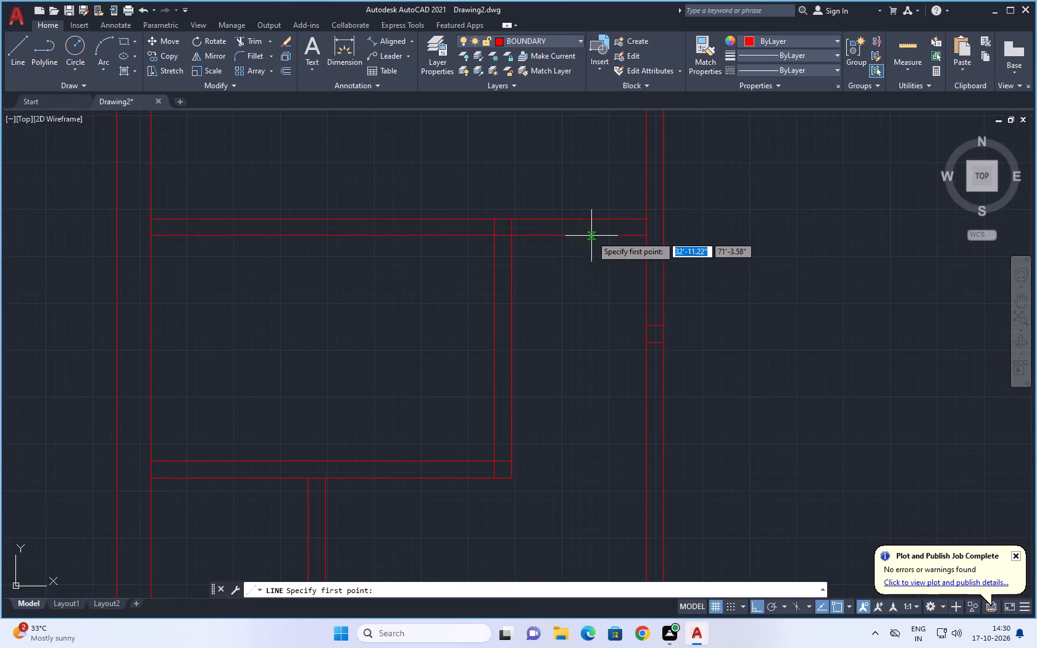
left_click(648, 222)
left_click(647, 235)
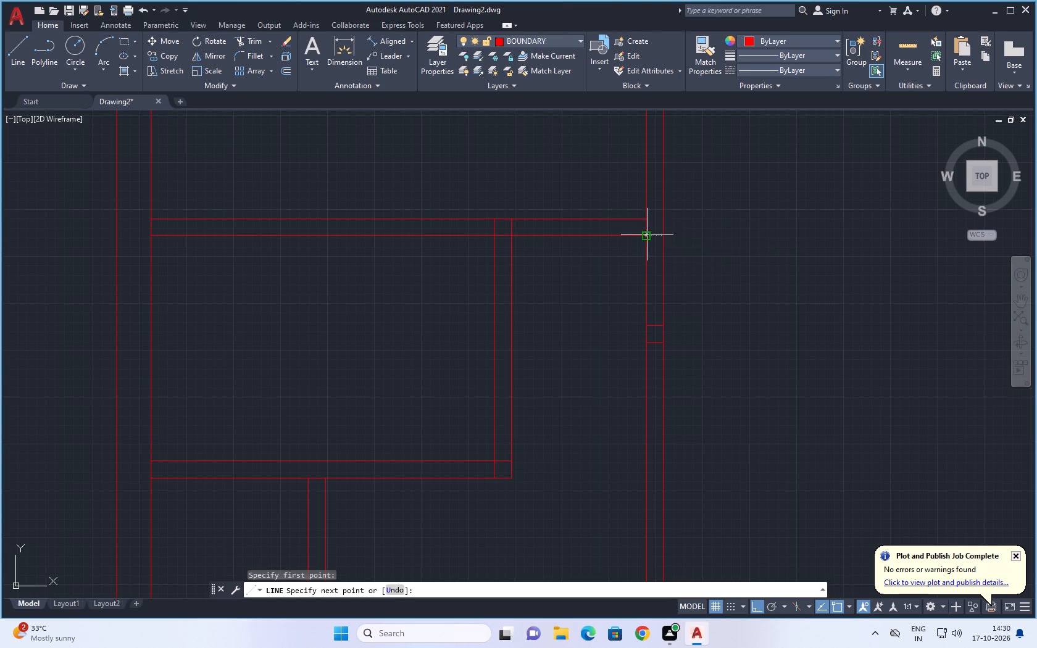
key("Escape")
Draw a 4.5" horizontal line across the vertical wall at the lower-left corner of the plan's upper-right room.
scroll(713, 264, "down", 1)
middle_click_drag(727, 289, 691, 201)
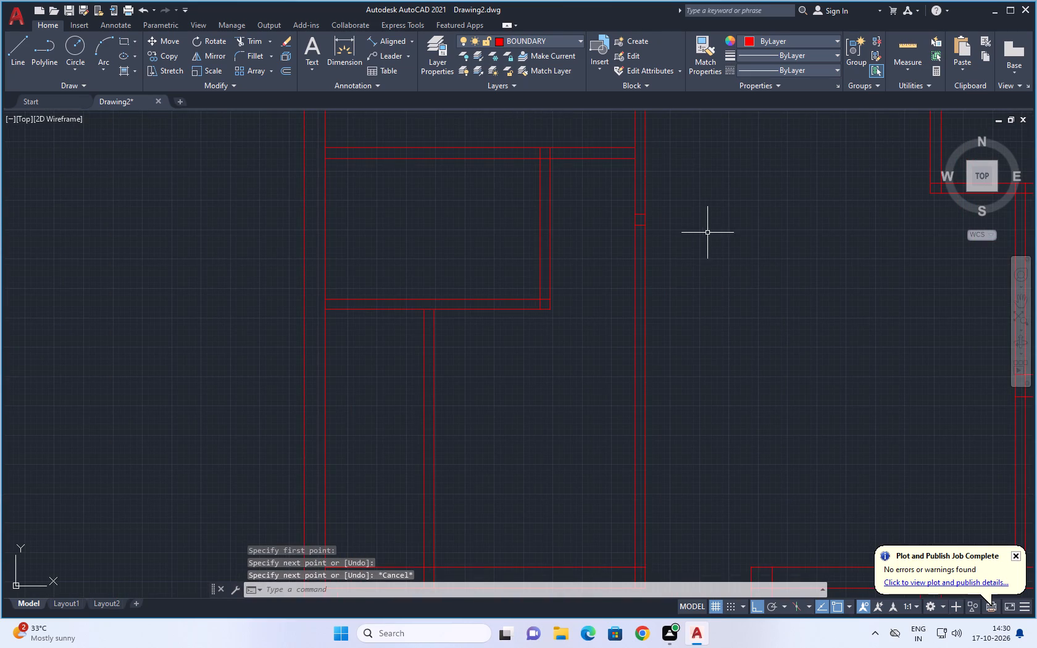
scroll(715, 236, "down", 1)
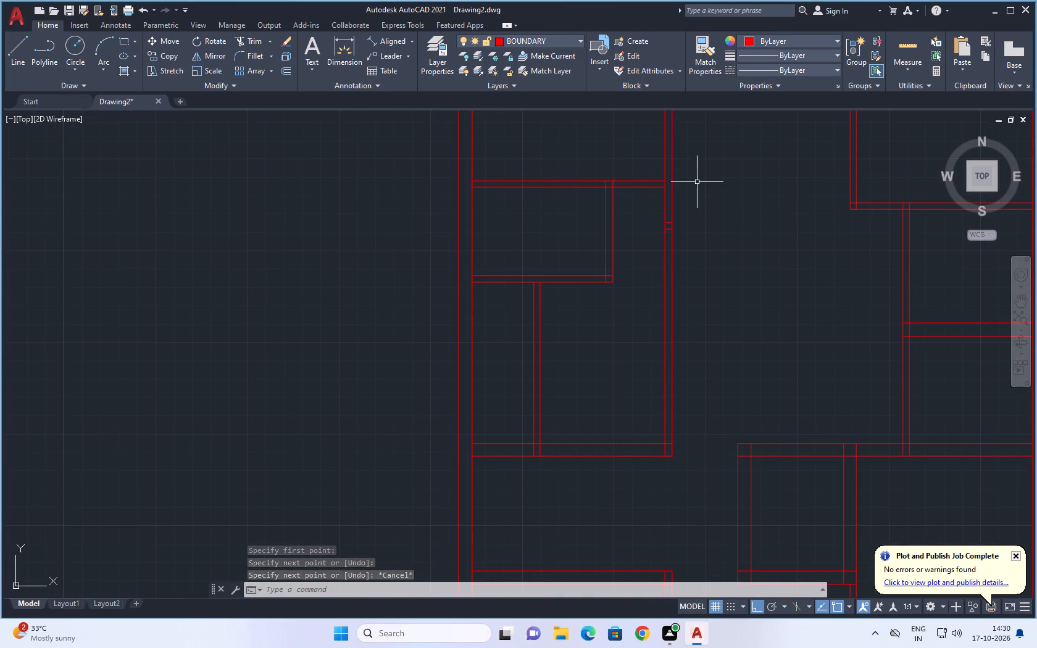
scroll(752, 210, "down", 1)
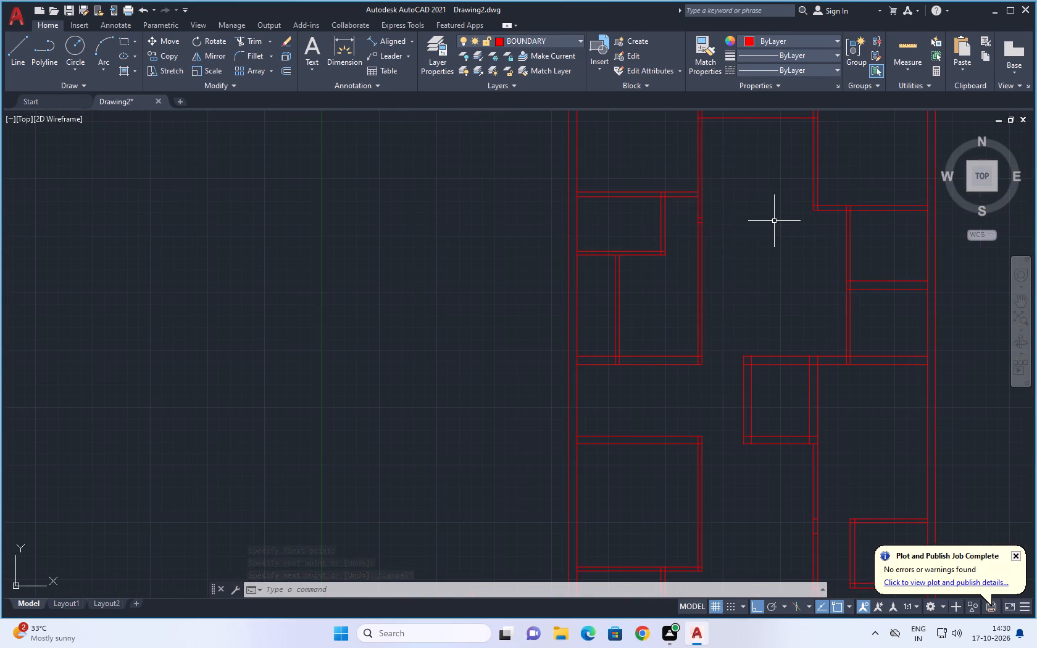
middle_click_drag(768, 223, 694, 277)
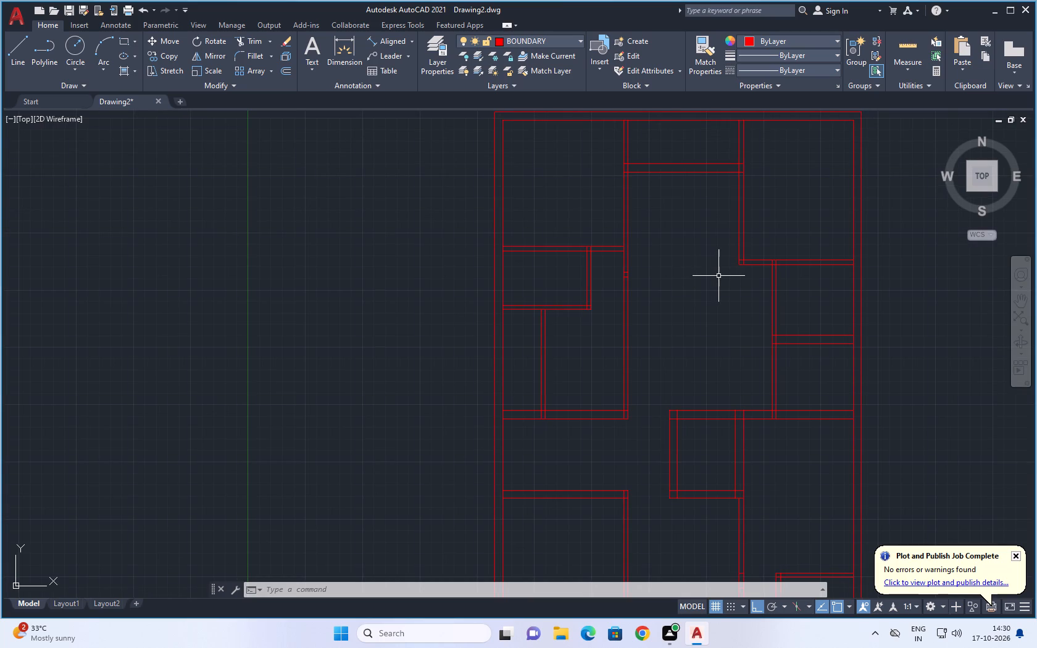
scroll(735, 270, "up", 2)
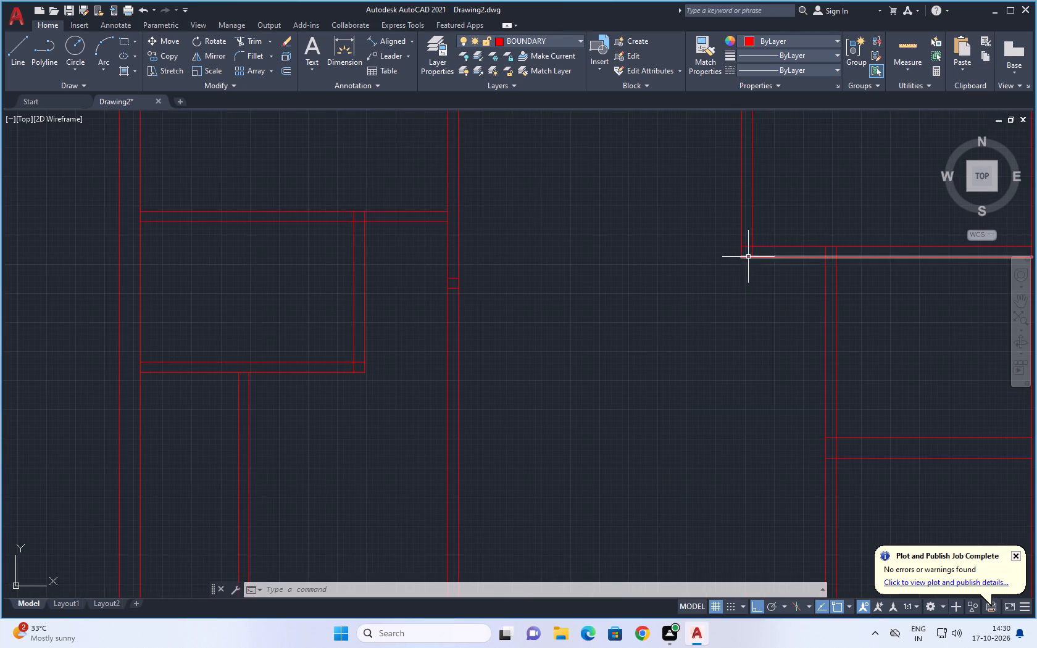
key("space")
left_click(738, 249)
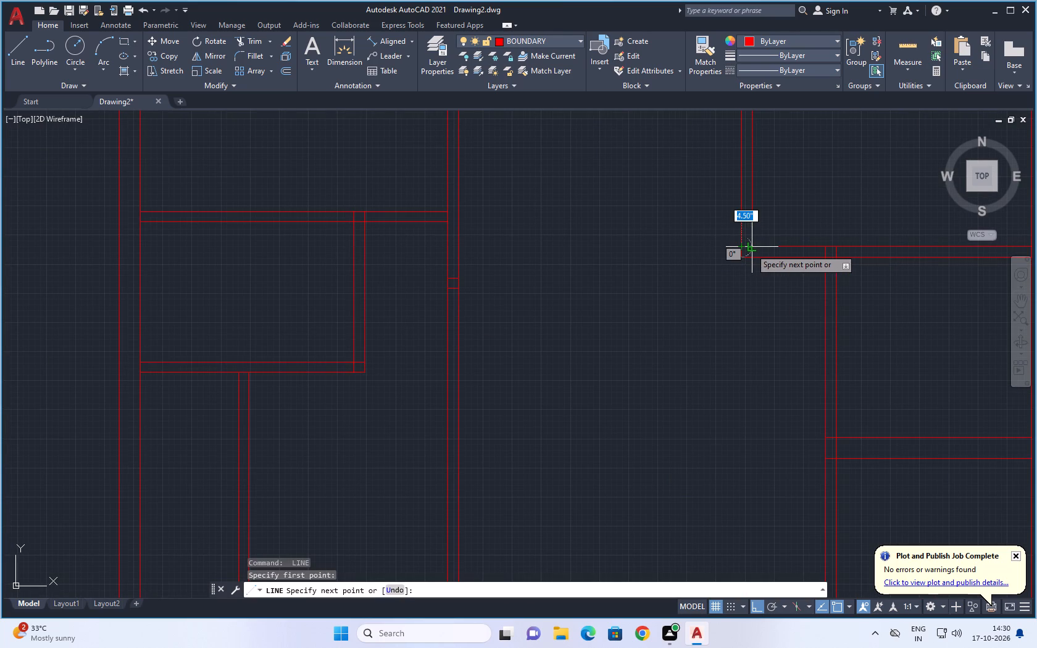
left_click(751, 249)
key("Escape")
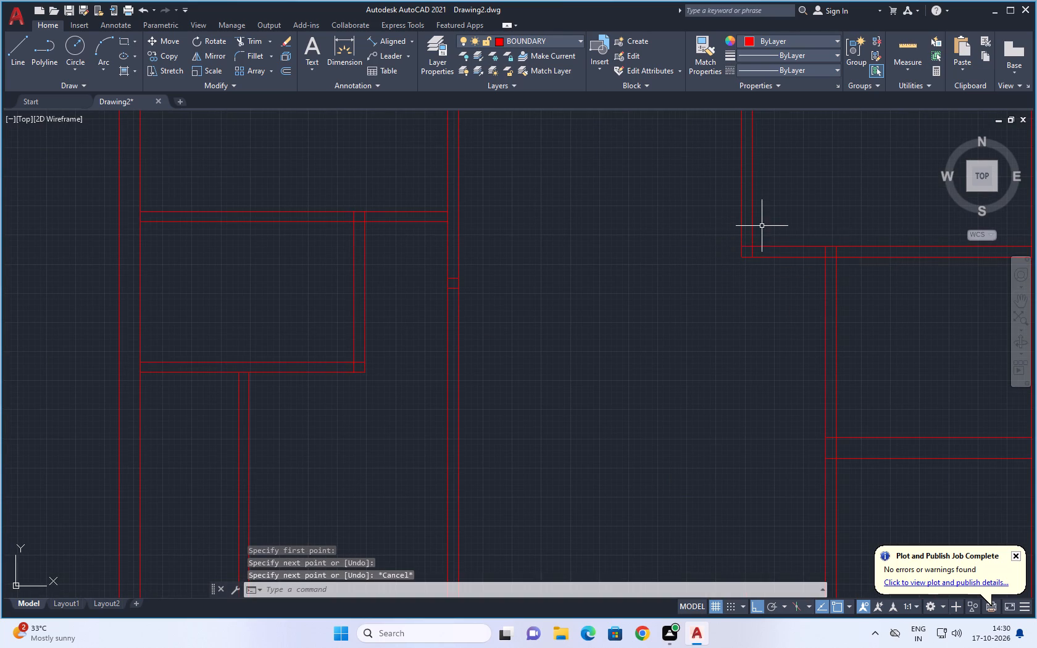
Draw a short horizontal line across the small upper-left room's right-hand wall where it meets the extended double wall.
scroll(719, 281, "down", 2)
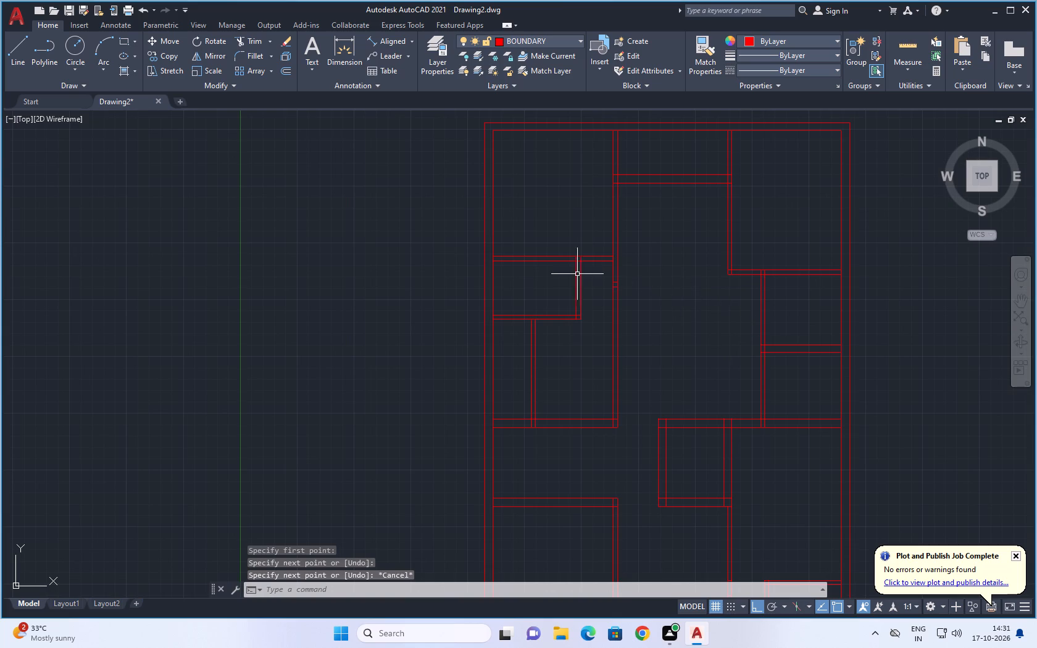
scroll(569, 265, "up", 2)
key("space")
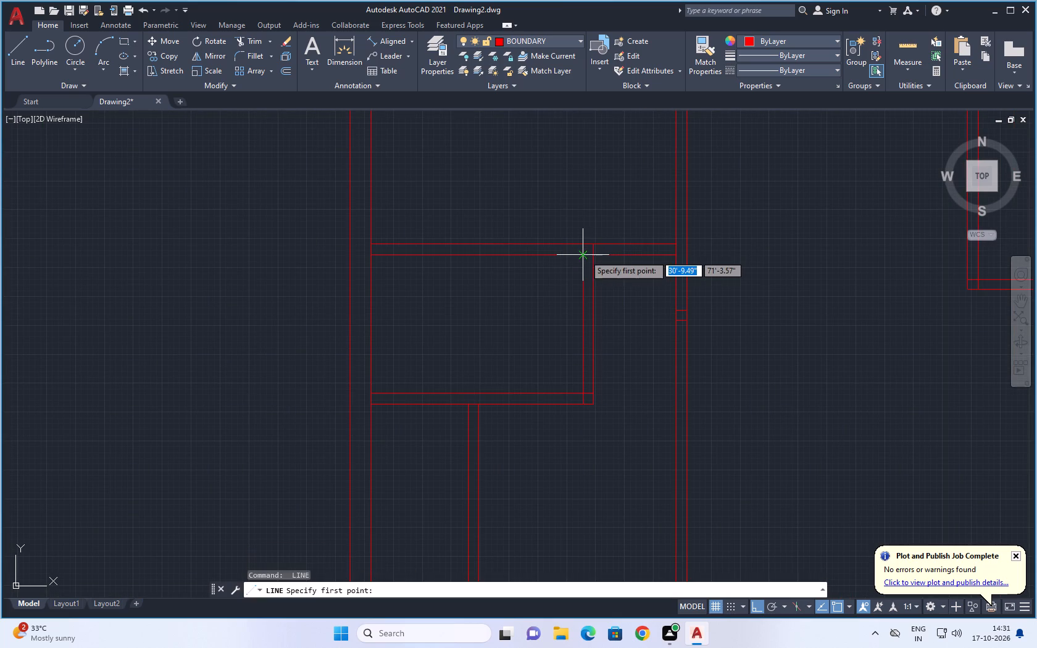
left_click(581, 254)
left_click(593, 255)
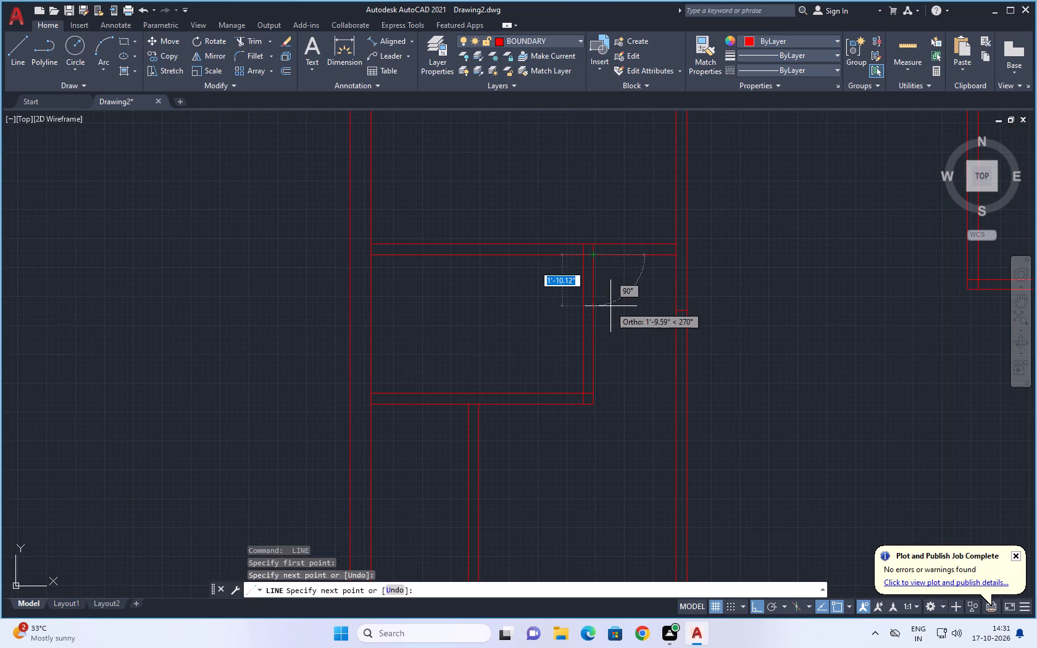
key("Escape")
Draw a vertical line closing the open right end of the horizontal wall below the upper-left rooms.
scroll(669, 294, "down", 2)
middle_click_drag(706, 311, 677, 278)
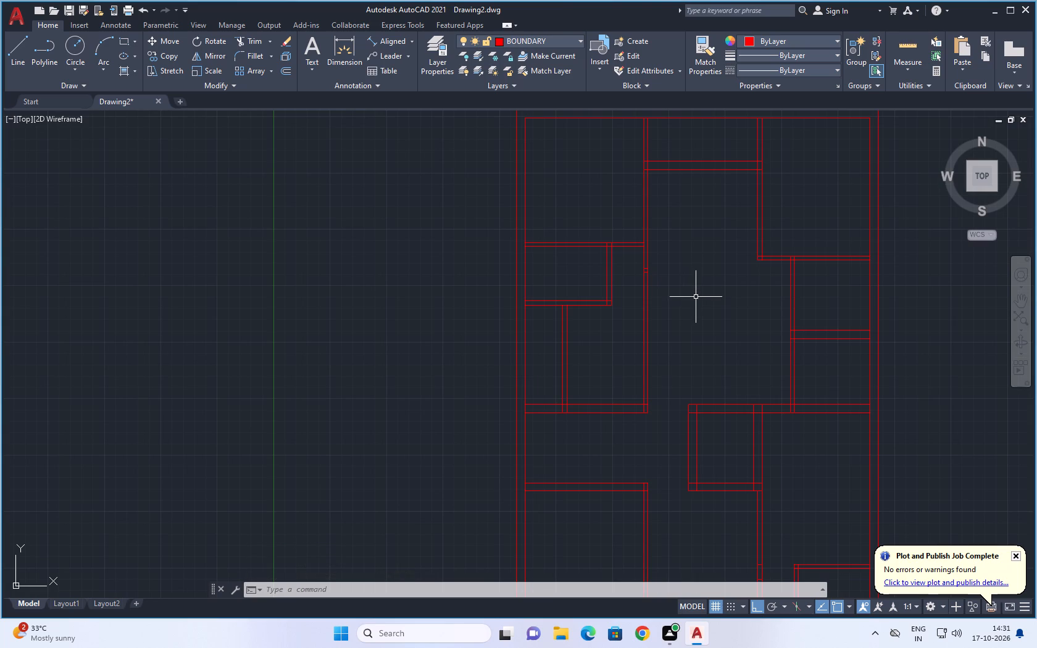
scroll(703, 305, "down", 1)
middle_click_drag(700, 311, 649, 278)
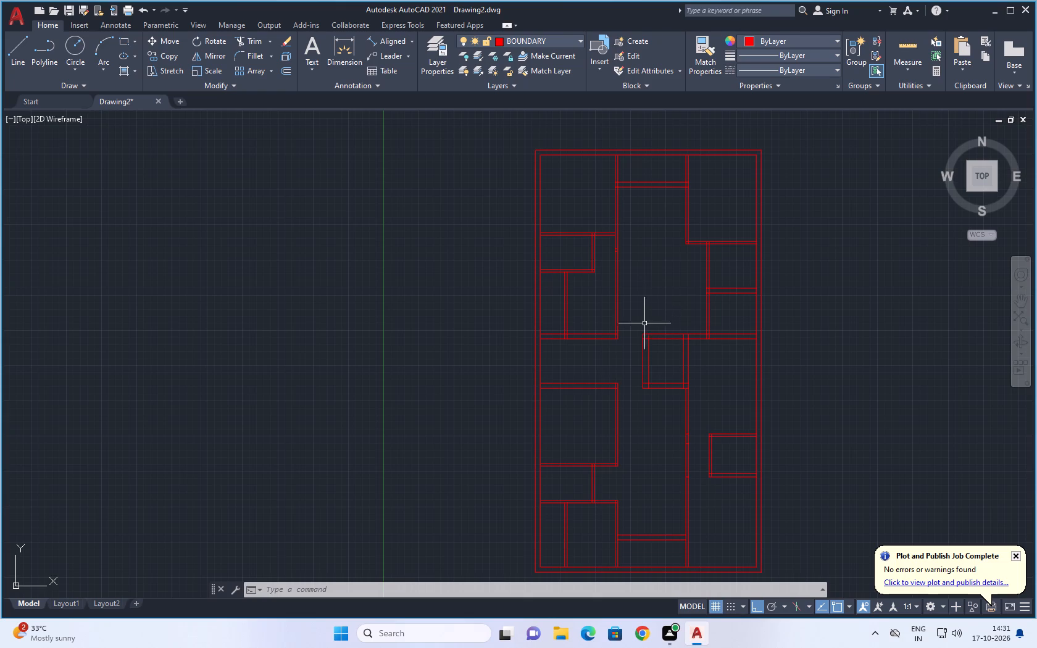
scroll(634, 347, "up", 2)
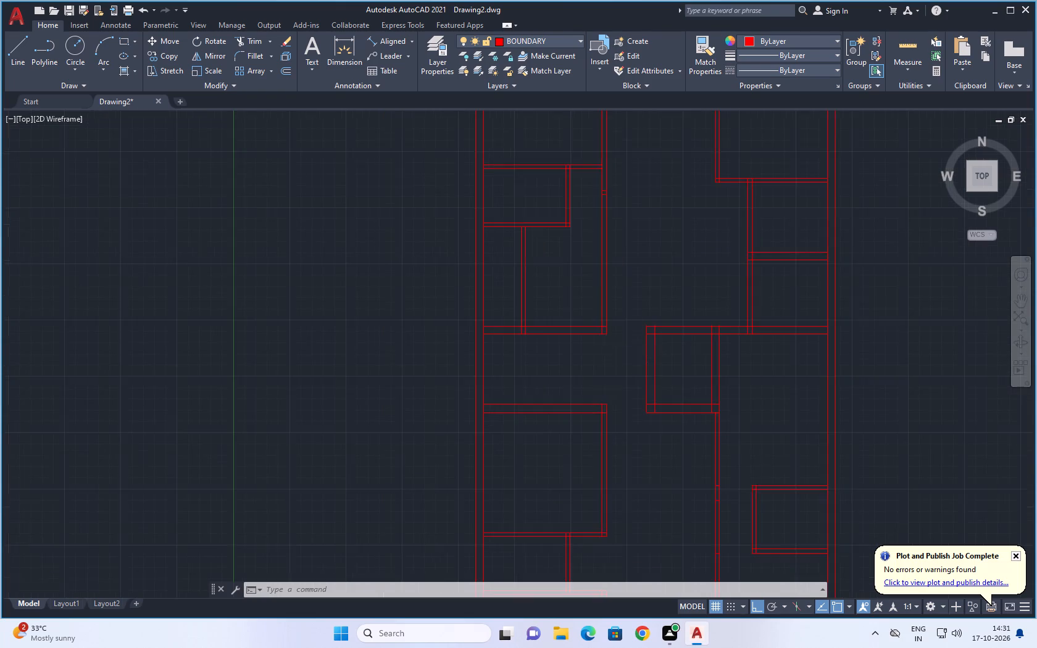
scroll(631, 346, "up", 1)
key("space")
left_click(567, 300)
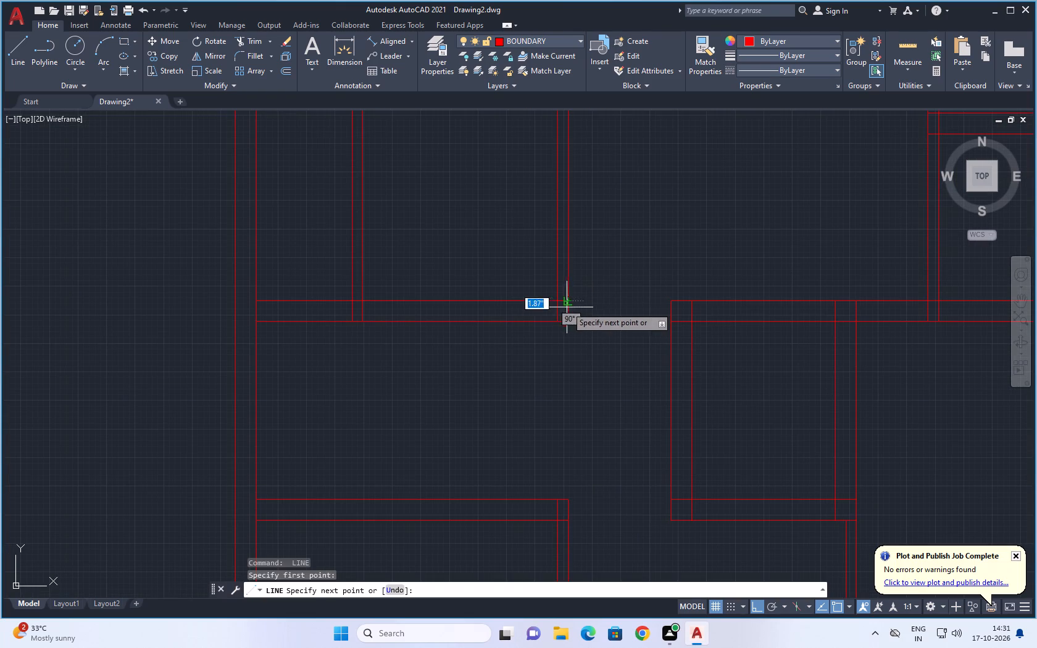
left_click(568, 320)
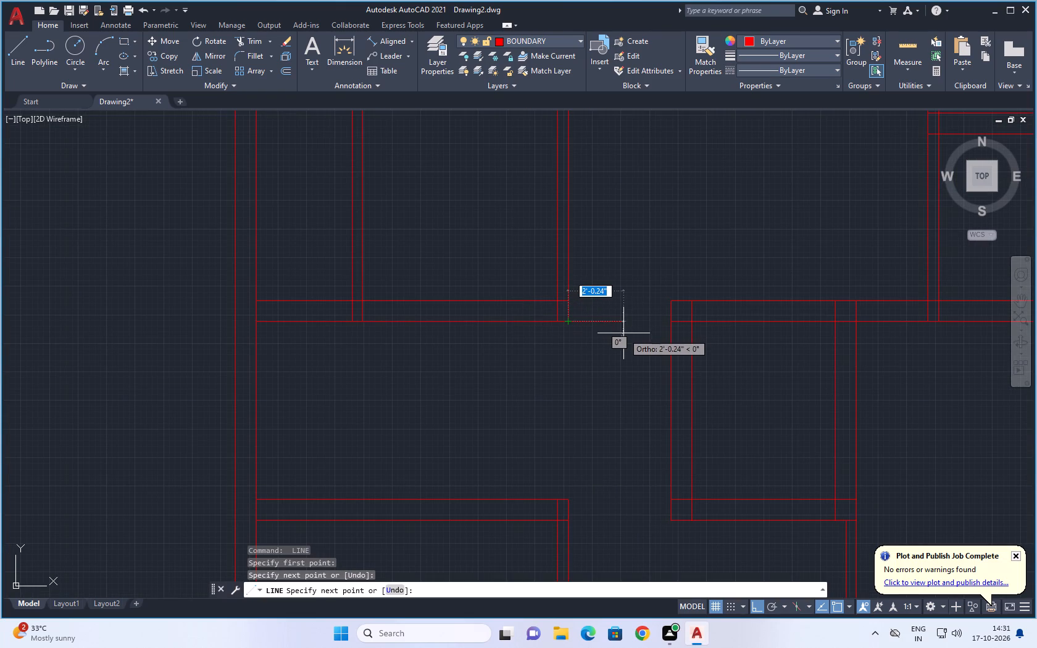
key("Escape")
Draw a vertical line closing the right end of the horizontal wall on top of the mid-left room.
scroll(628, 330, "down", 1)
middle_click_drag(627, 347, 614, 312)
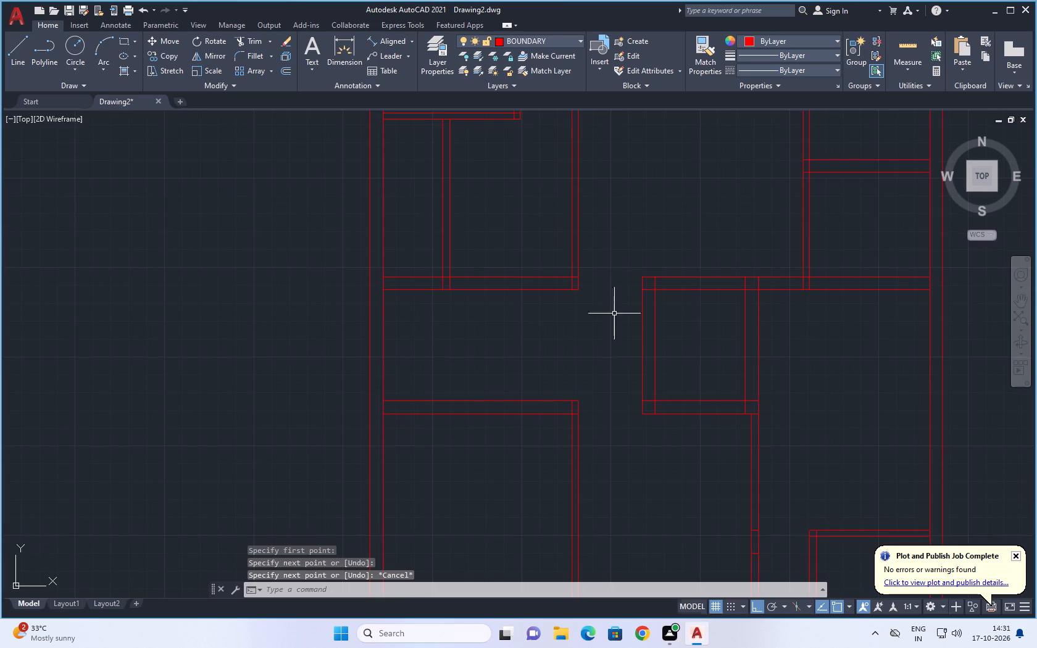
scroll(591, 391, "up", 2)
key("space")
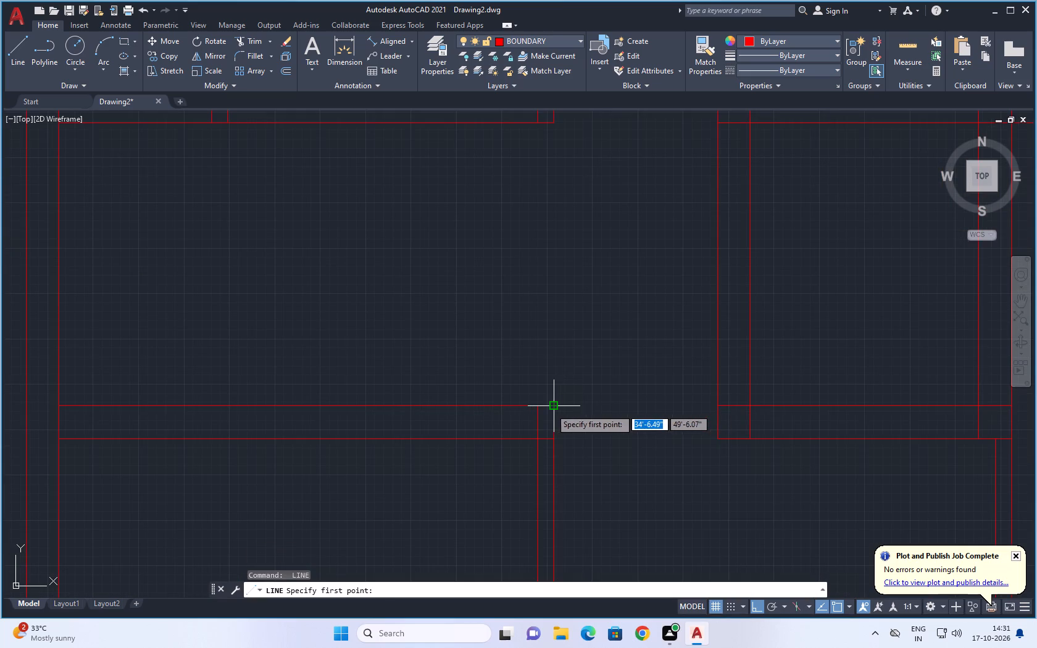
left_click(551, 409)
left_click(551, 438)
key("Escape")
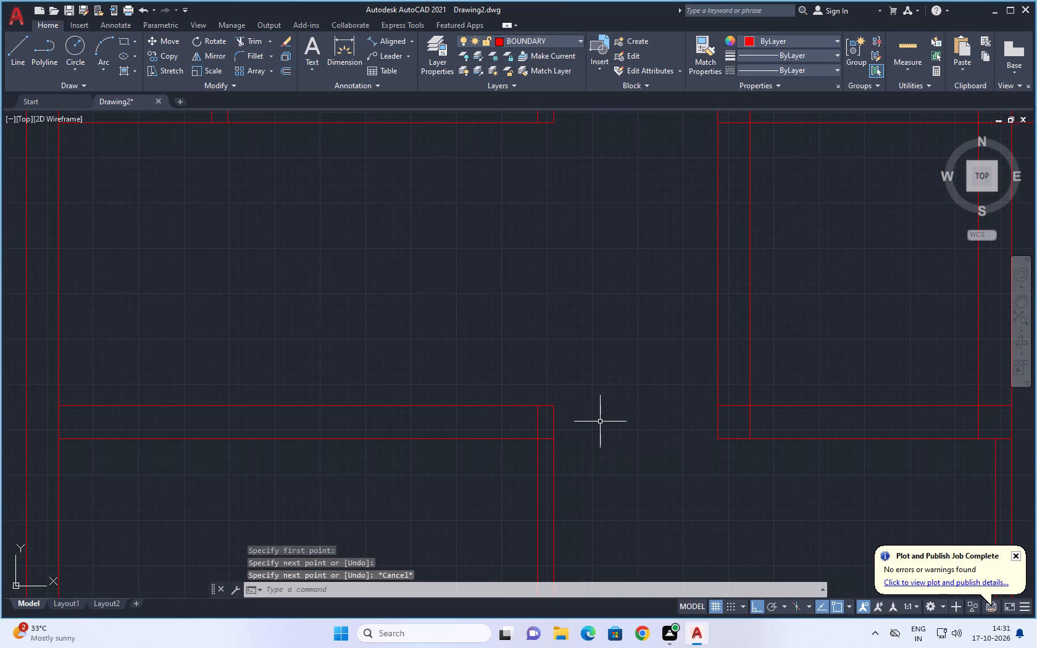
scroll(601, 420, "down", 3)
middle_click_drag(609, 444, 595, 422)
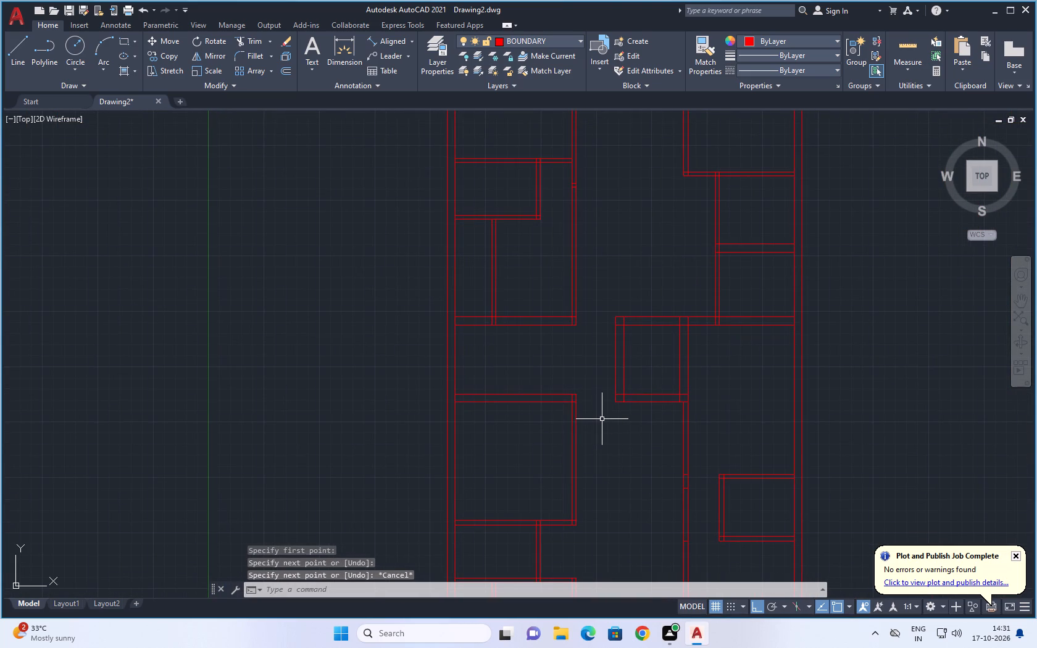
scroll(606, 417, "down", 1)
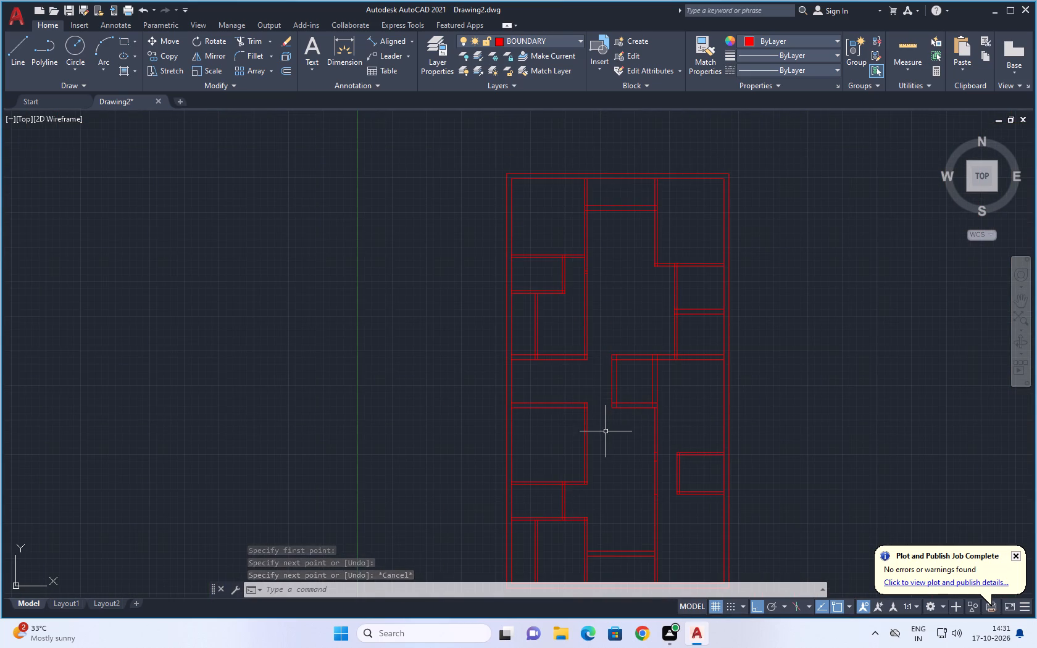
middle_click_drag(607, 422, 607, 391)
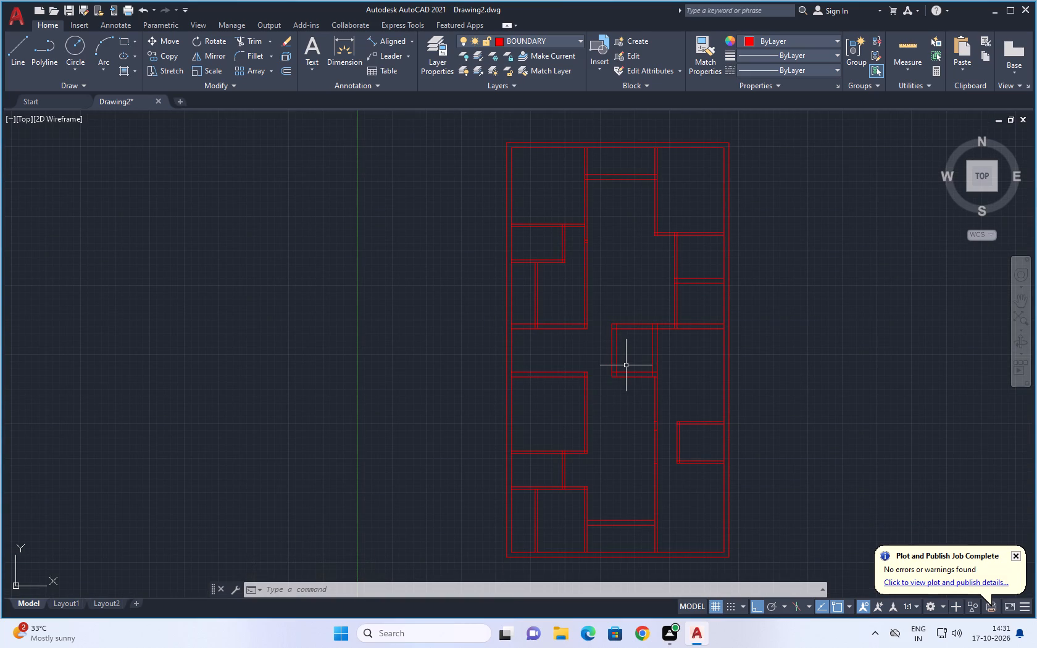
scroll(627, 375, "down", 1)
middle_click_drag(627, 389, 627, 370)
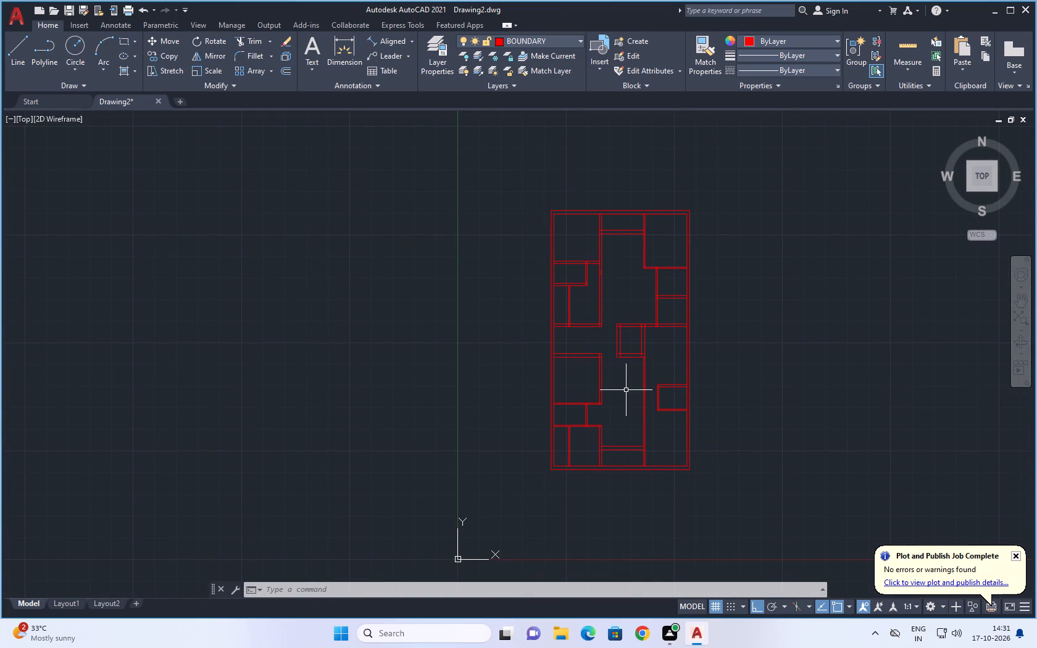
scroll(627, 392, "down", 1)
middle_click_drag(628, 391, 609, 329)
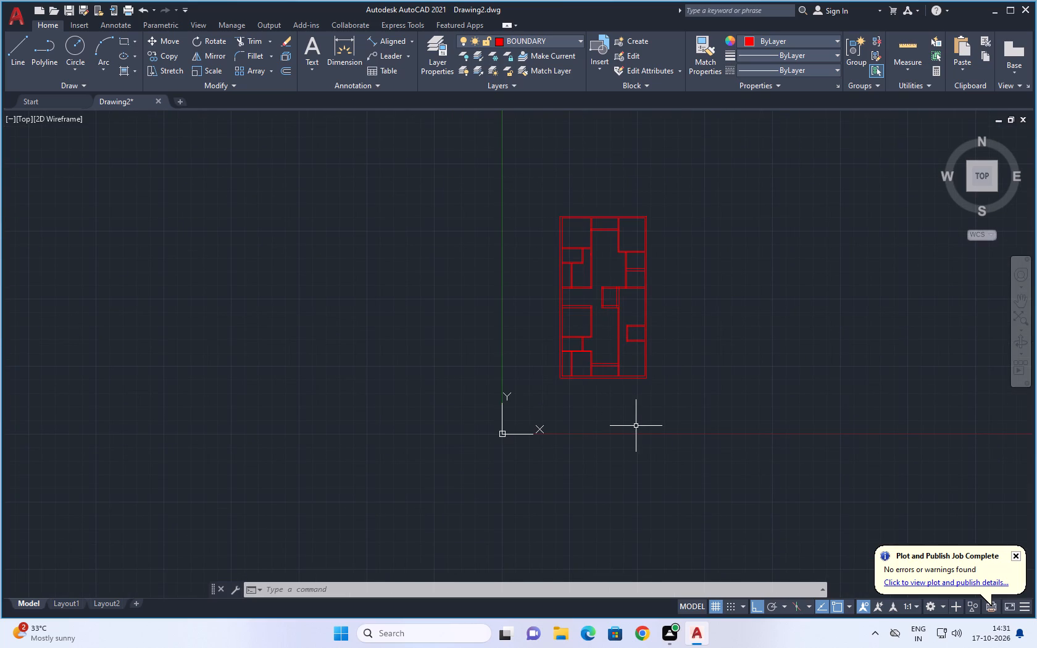
Draw a 4.5" vertical line across the horizontal wall at the lower-right corner of the mid-left room.
middle_click_drag(582, 402, 570, 373)
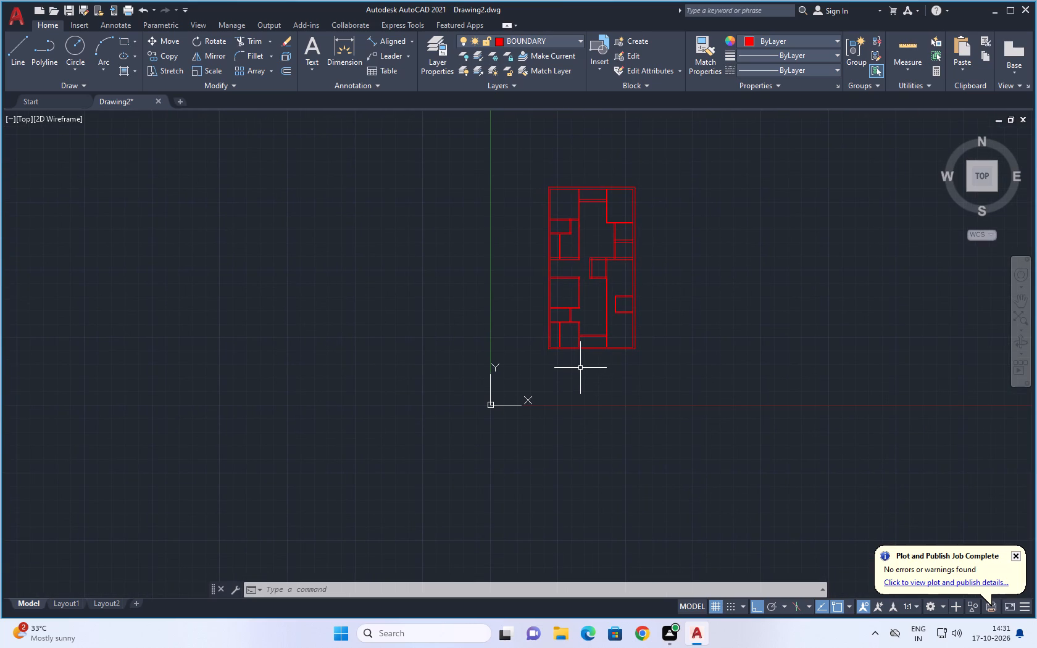
scroll(579, 370, "down", 1)
middle_click_drag(576, 380, 585, 366)
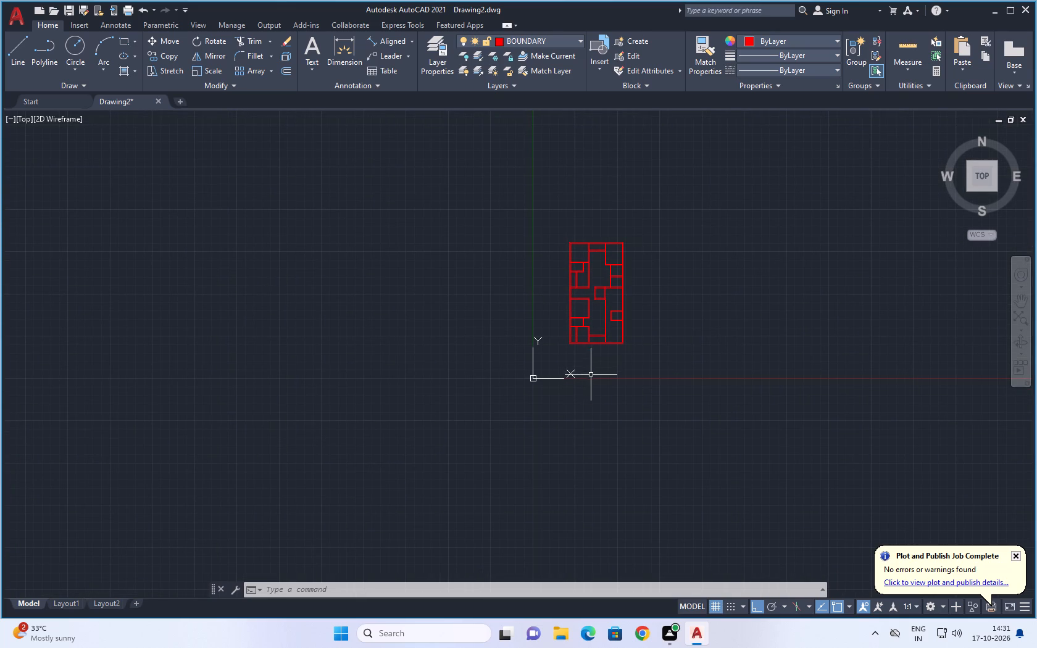
scroll(559, 375, "up", 2)
middle_click_drag(606, 328, 598, 434)
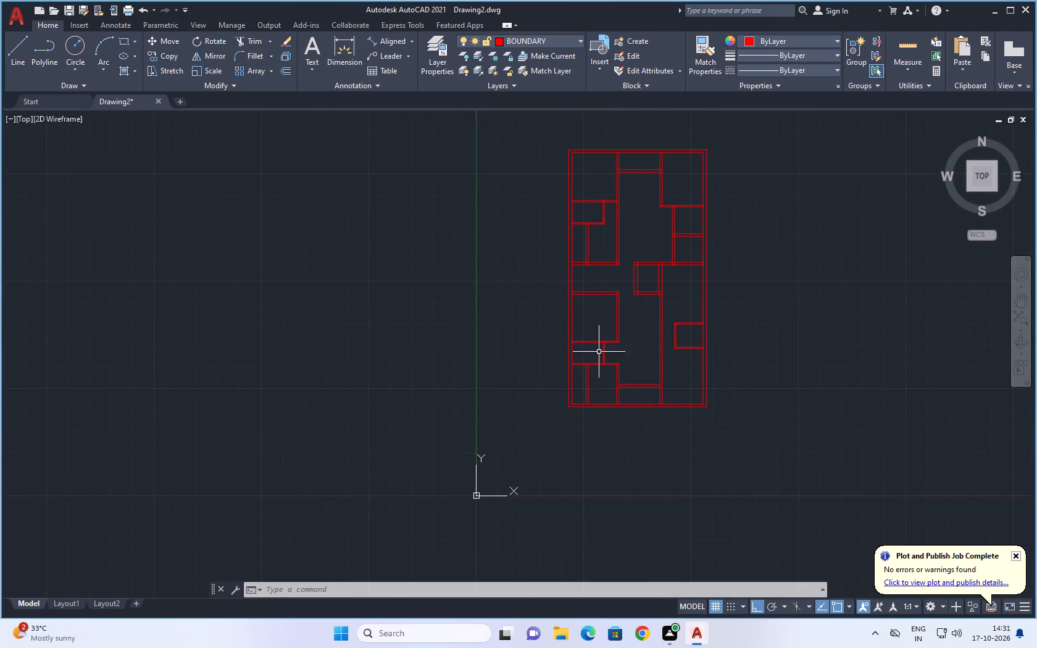
scroll(599, 349, "up", 4)
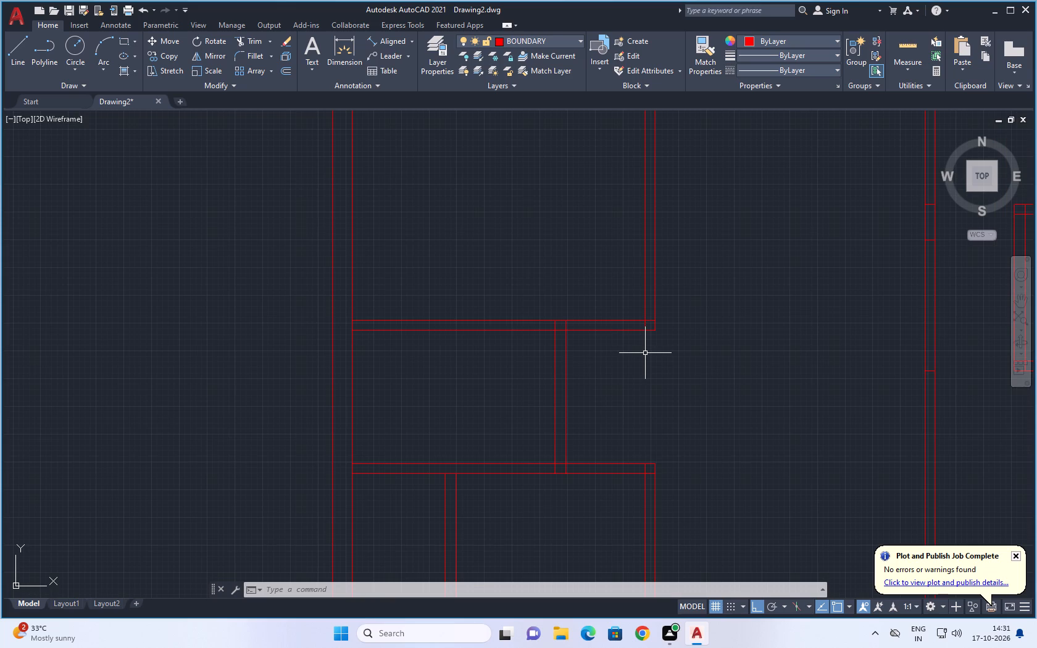
key("Escape")
key("space")
scroll(640, 323, "up", 2)
left_click(646, 321)
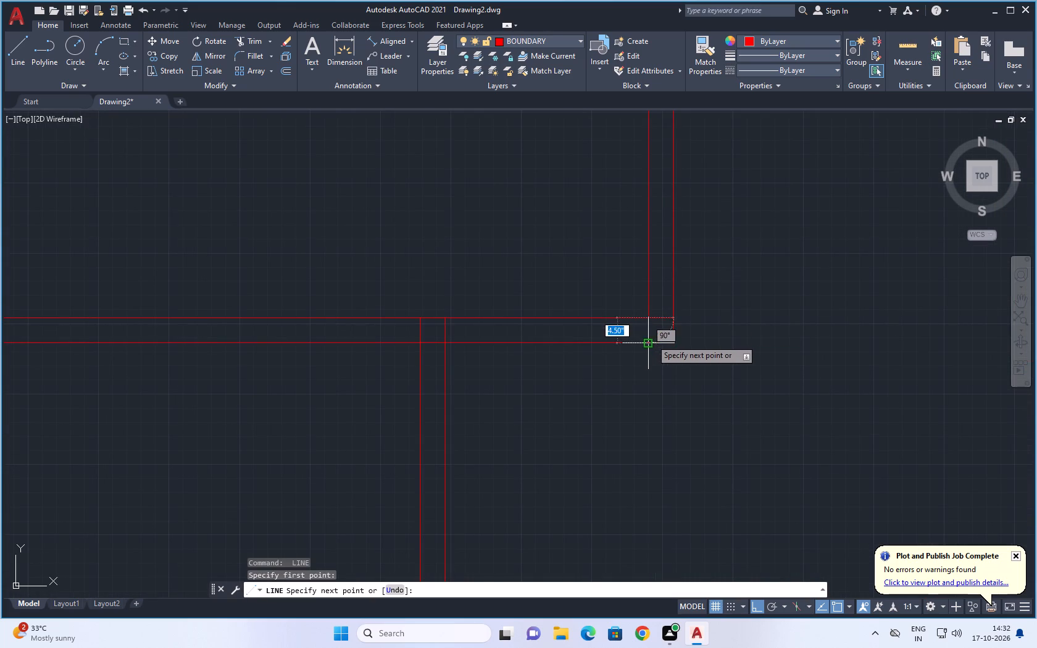
left_click(651, 339)
key("Escape")
Draw a short horizontal line across the right-hand wall of the lower-left room, just below its top wall.
scroll(665, 418, "down", 2)
middle_click_drag(683, 426, 634, 368)
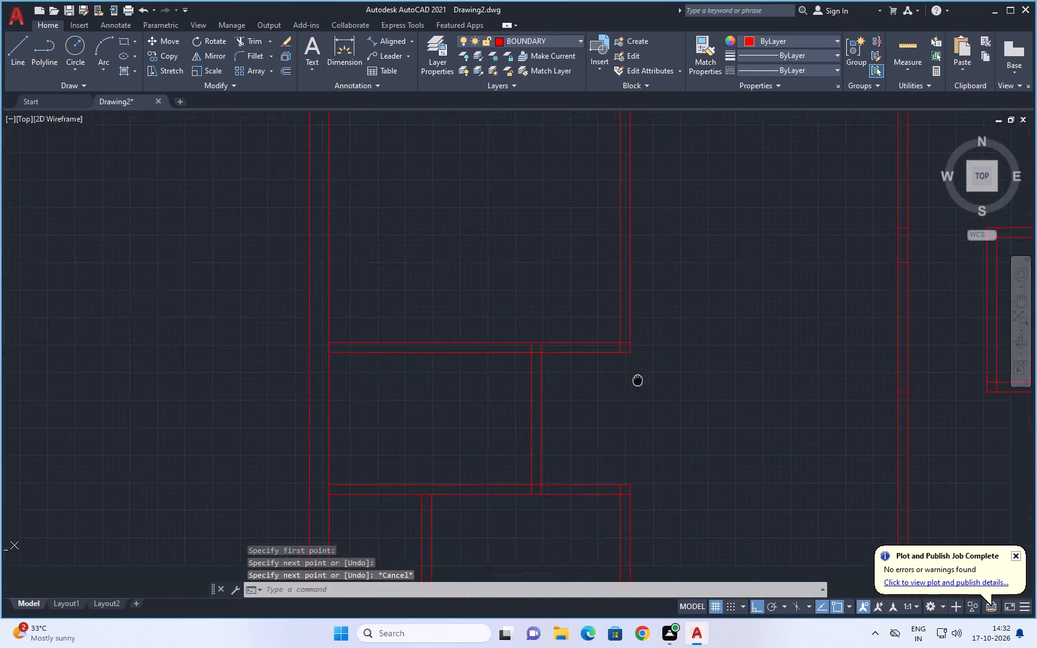
middle_click_drag(634, 368, 630, 360)
scroll(638, 381, "down", 1)
middle_click_drag(649, 394, 635, 372)
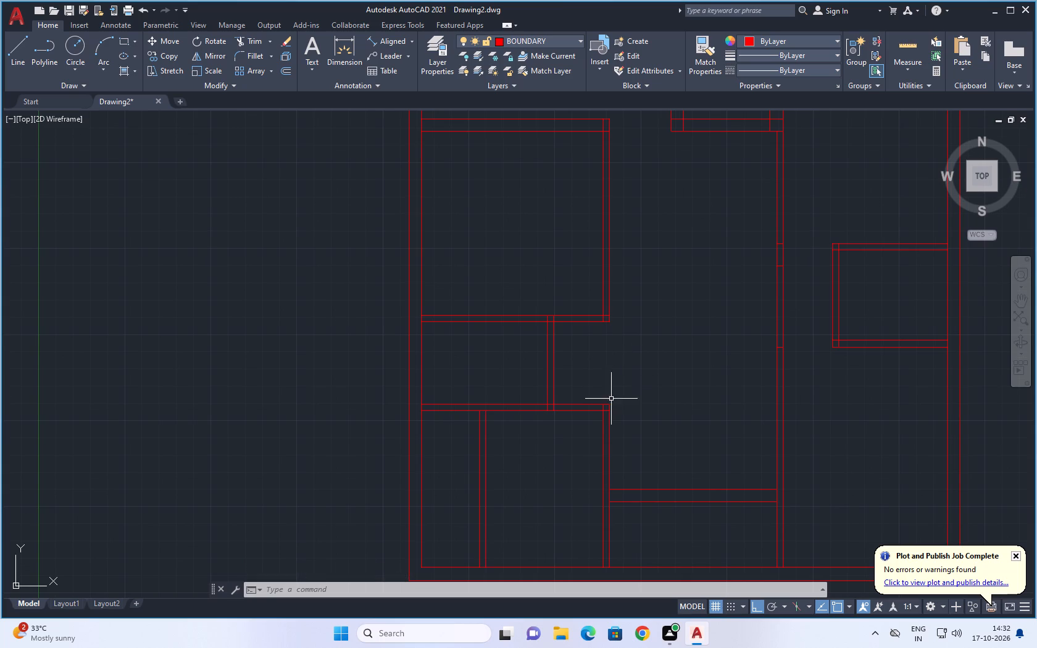
scroll(602, 425, "up", 2)
key("space")
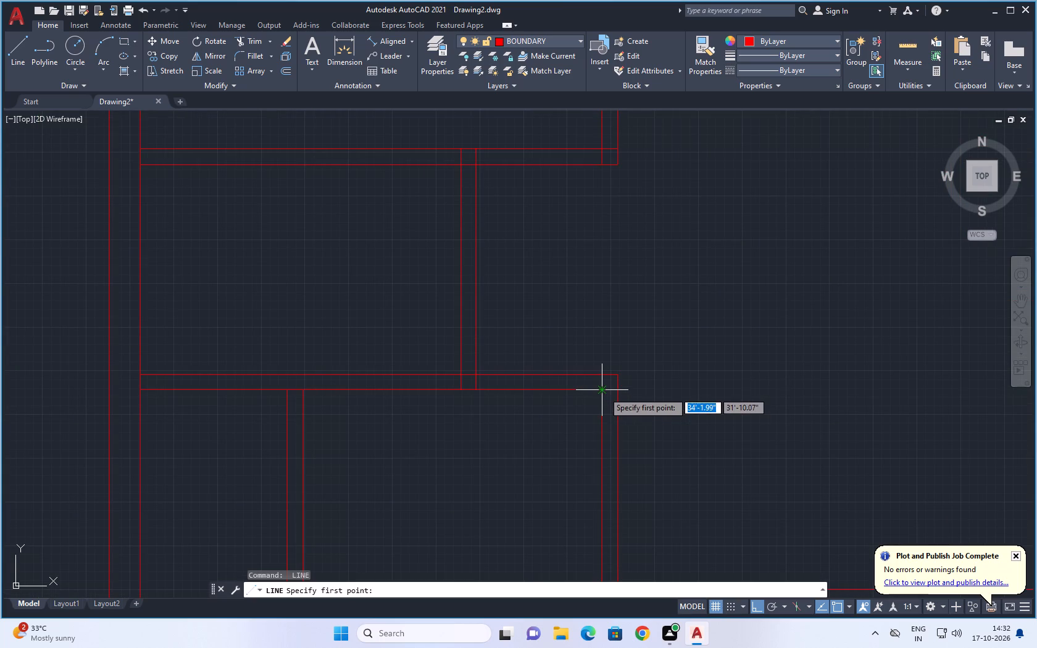
left_click(604, 392)
left_click(618, 393)
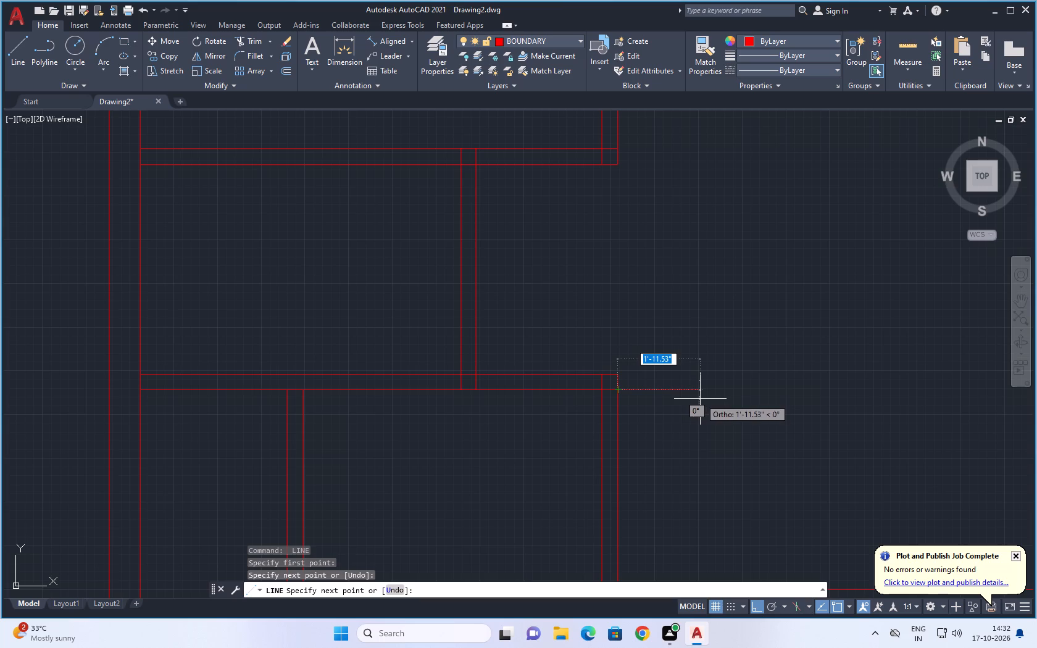
key("Escape")
From the lower cross line of the vertical wall facing the small right-hand room, draw 6" up, 4.5" across the wall and back down.
scroll(701, 399, "down", 3)
middle_click_drag(704, 407, 665, 381)
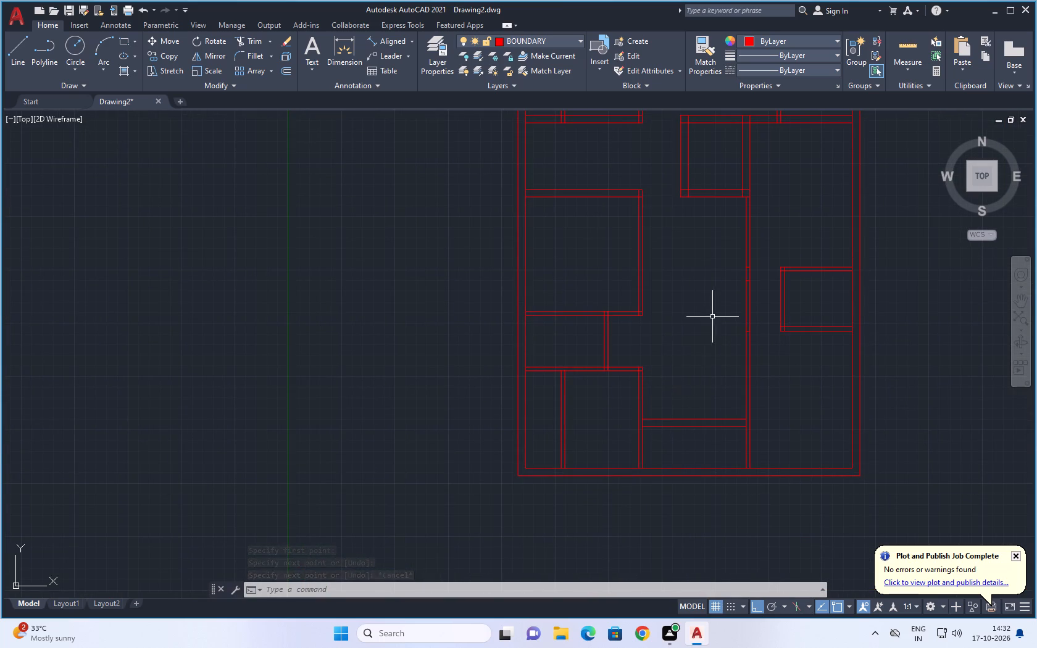
middle_click_drag(714, 313, 662, 359)
scroll(704, 331, "up", 2)
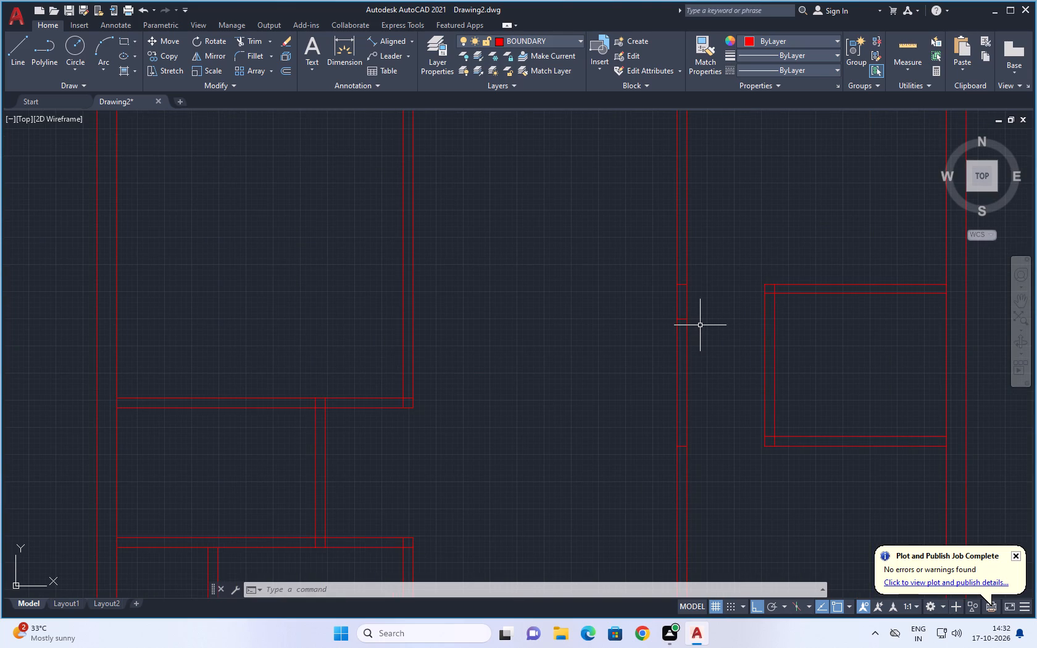
scroll(686, 316, "up", 2)
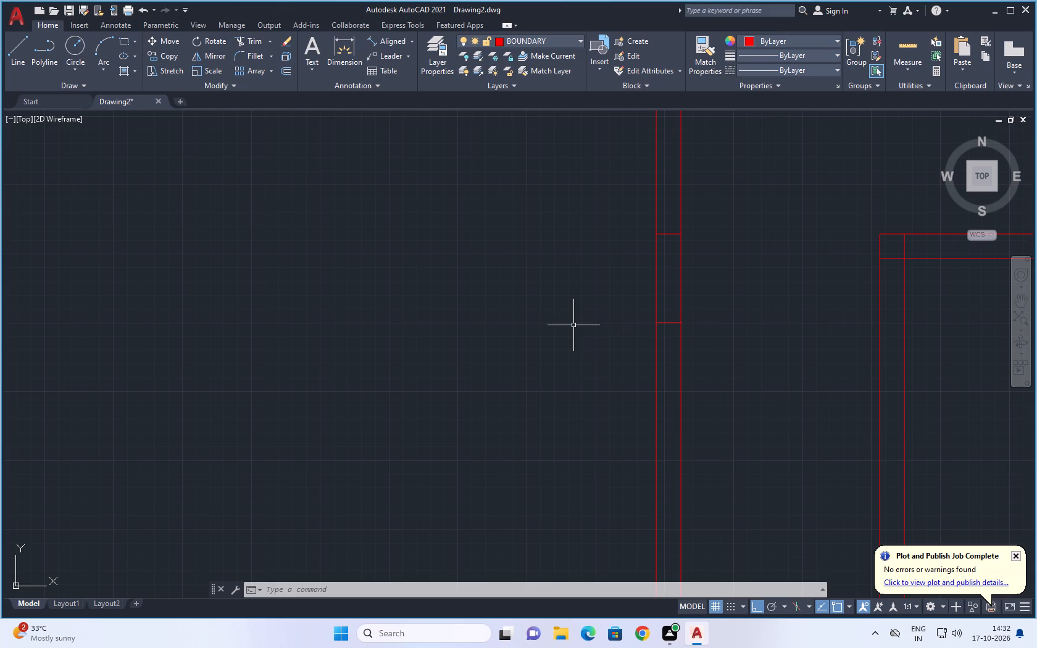
scroll(578, 322, "down", 1)
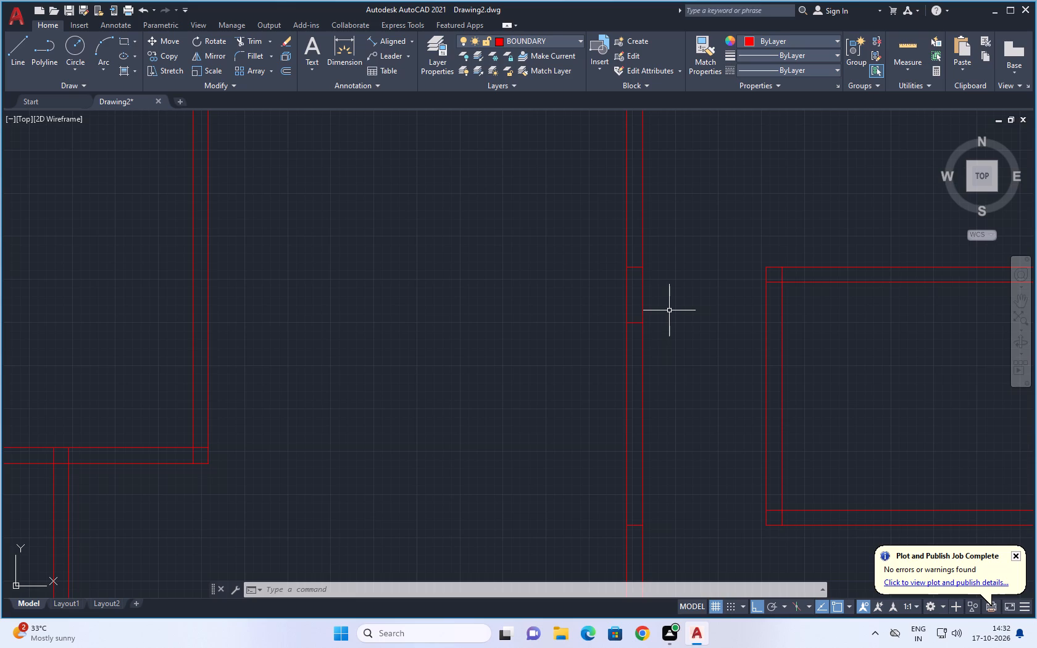
left_click(22, 46)
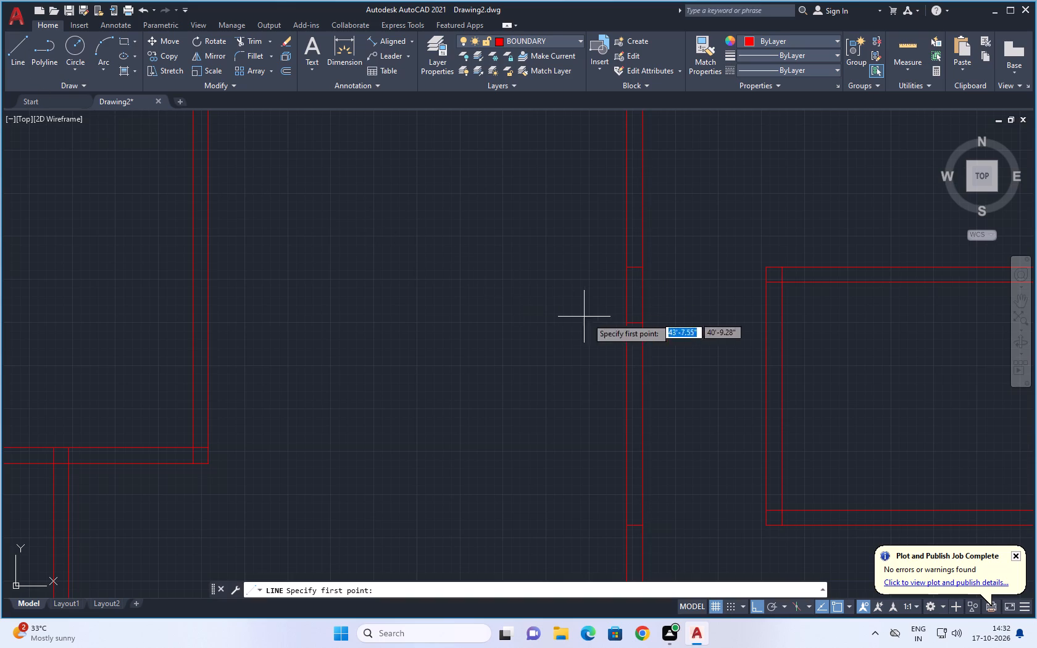
scroll(651, 322, "up", 1)
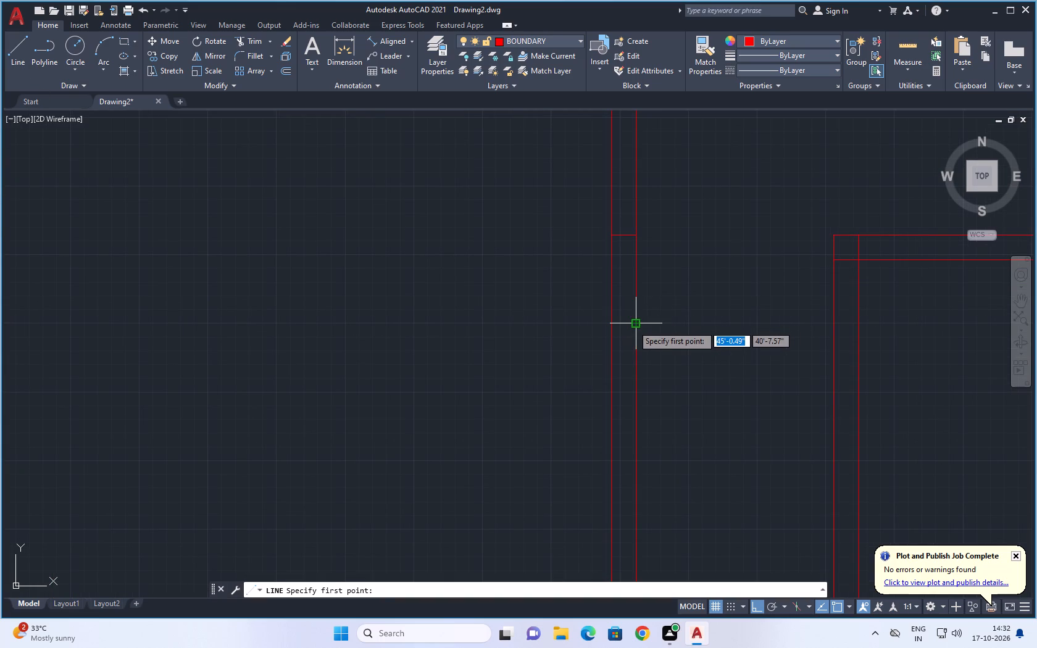
left_click(633, 325)
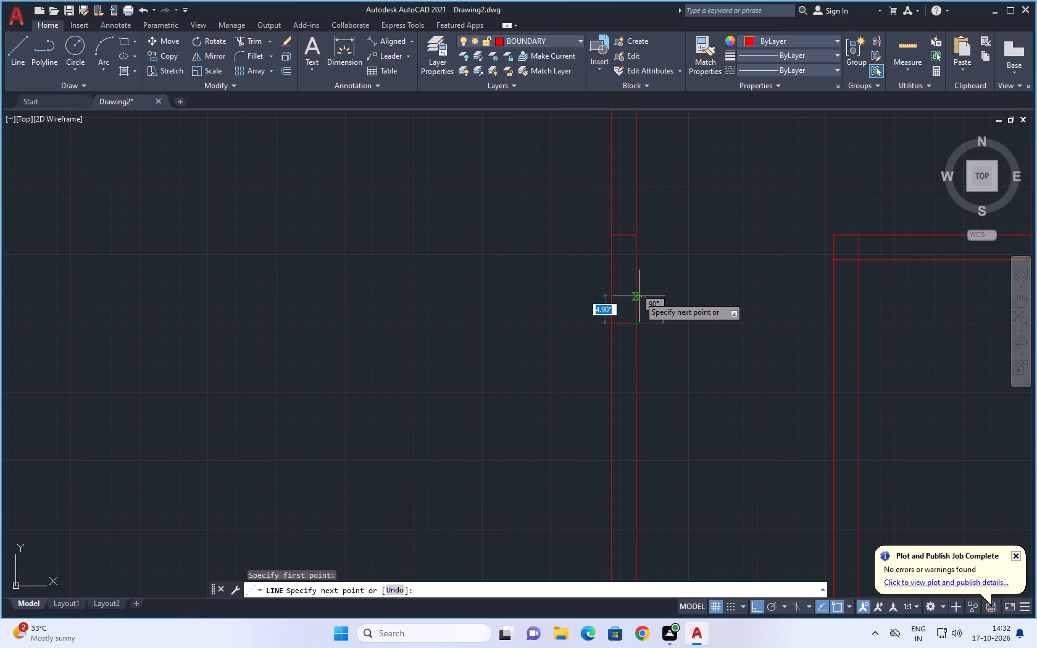
key("6")
key("shift+quotedbl")
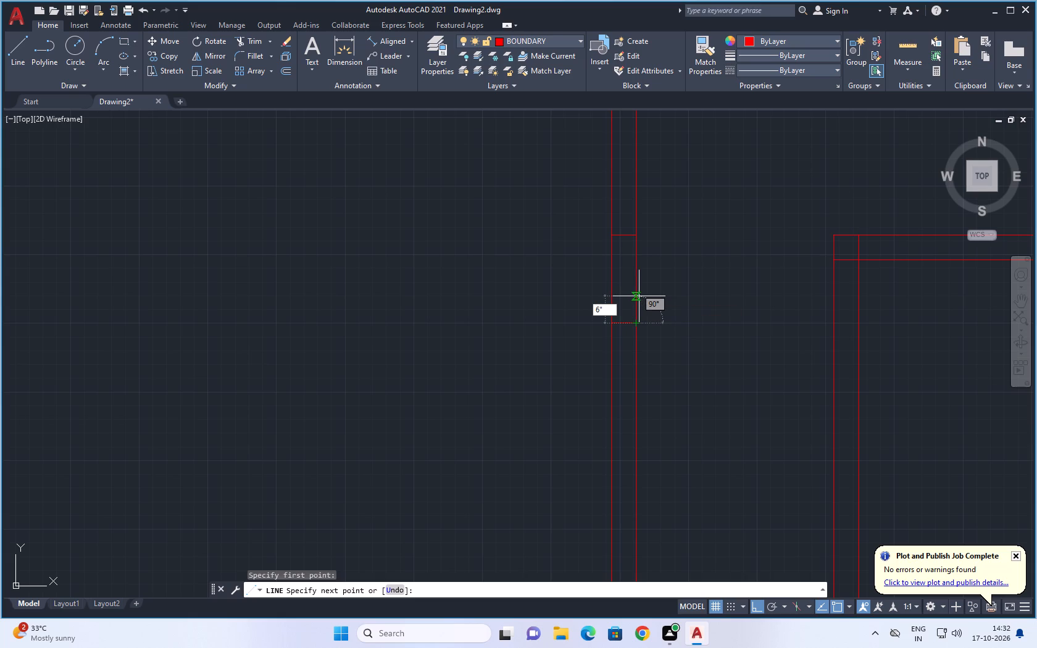
key("Return")
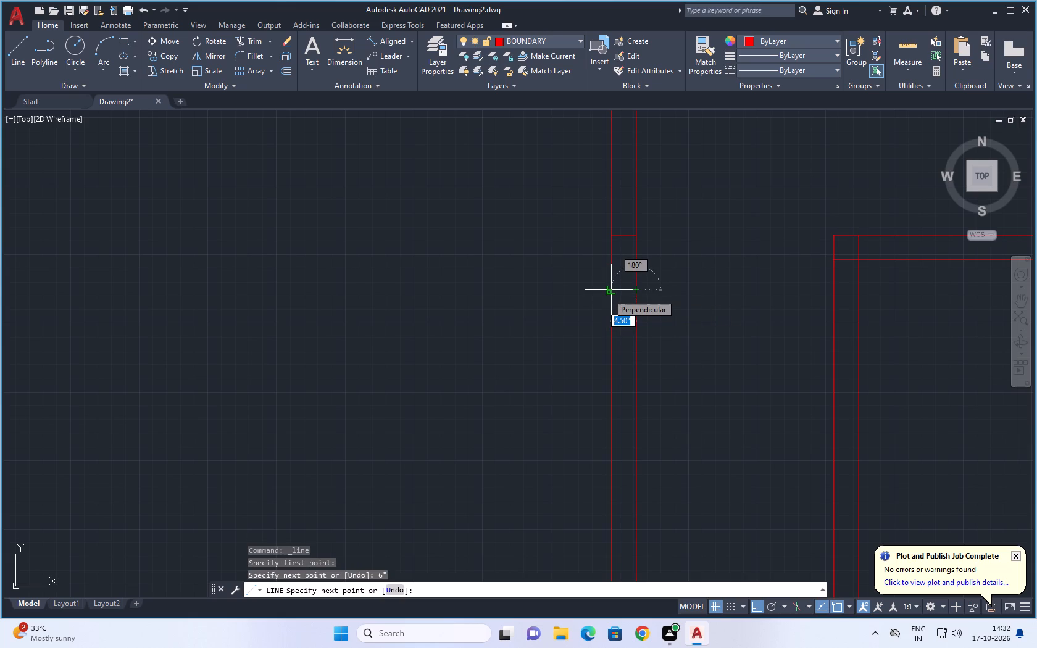
left_click(608, 294)
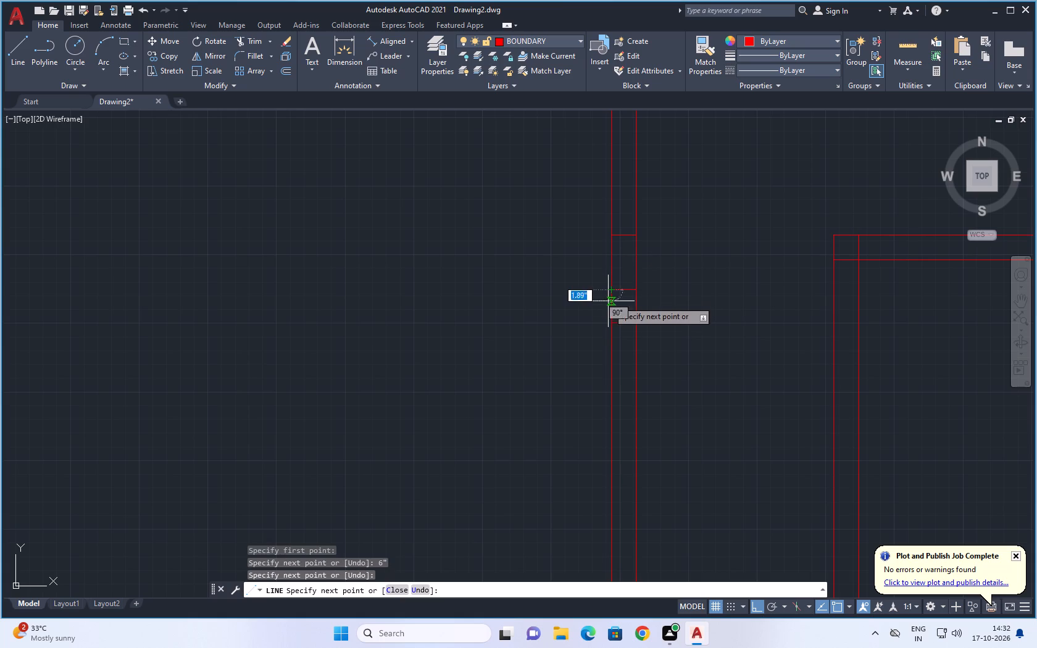
left_click(611, 321)
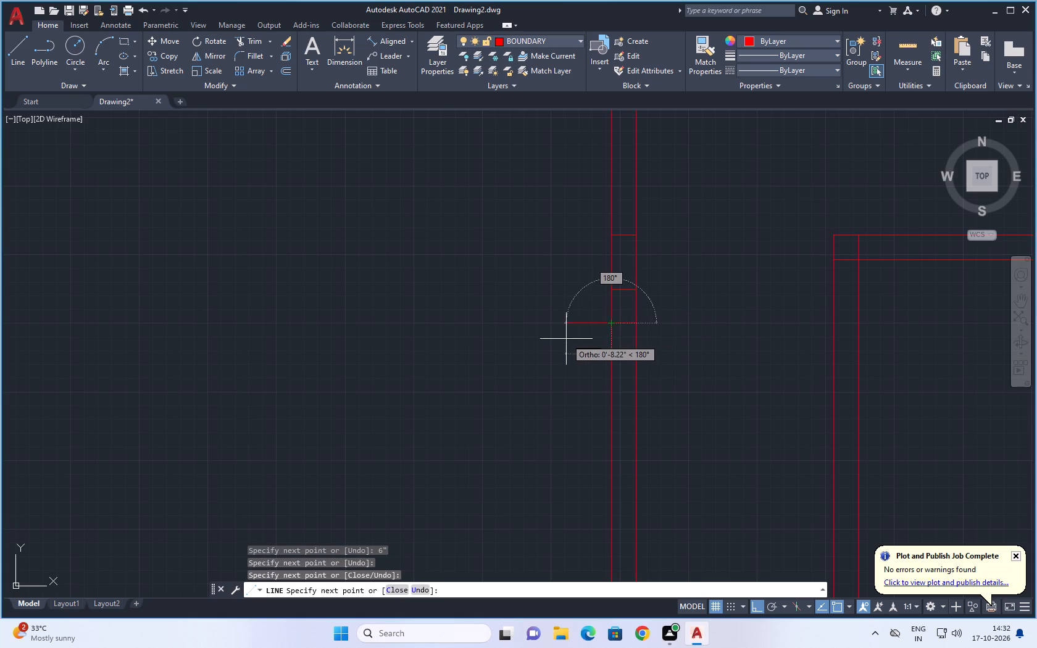
key("Escape")
Extend both lines of the small right-hand room's bottom wall to the vertical double wall of the central space.
scroll(606, 336, "down", 1)
middle_click_drag(670, 326, 646, 328)
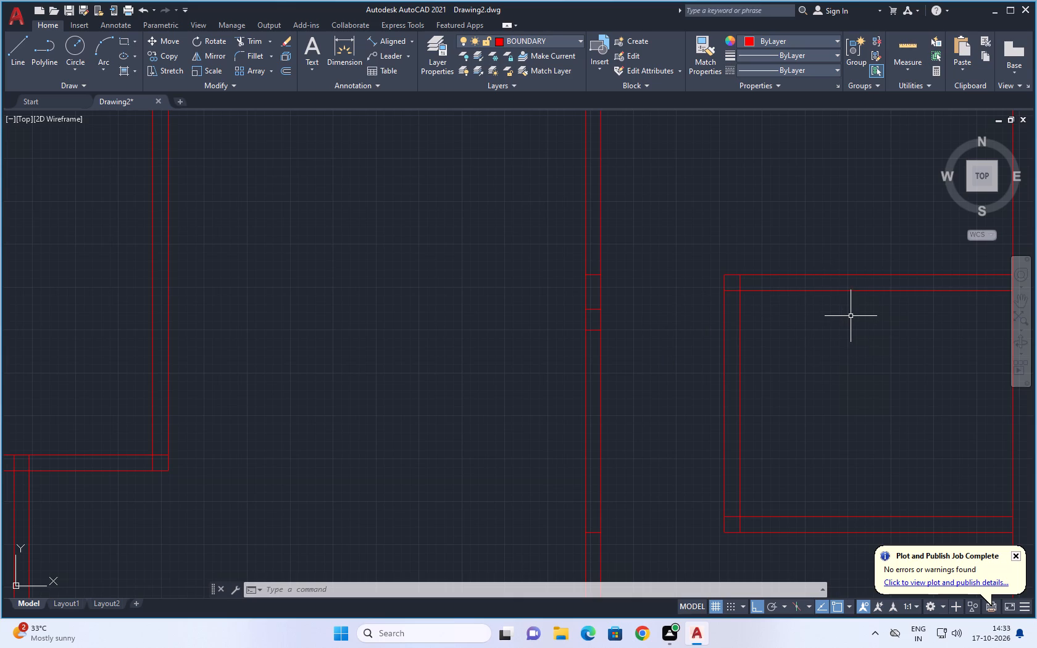
scroll(781, 346, "down", 1)
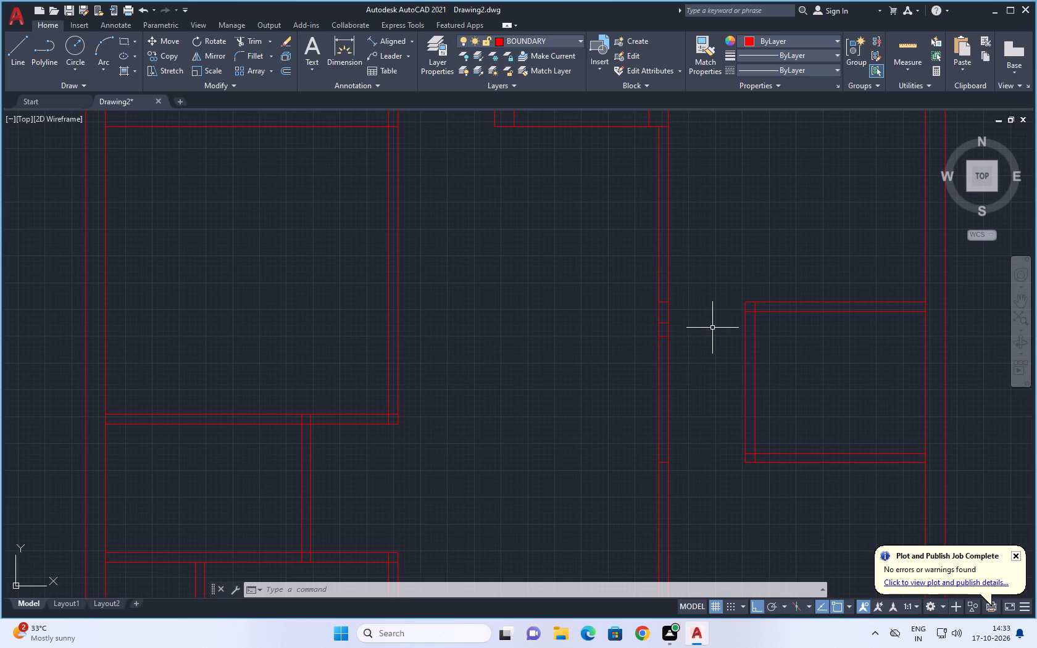
scroll(735, 327, "up", 1)
scroll(718, 355, "down", 1)
middle_click_drag(718, 374, 699, 301)
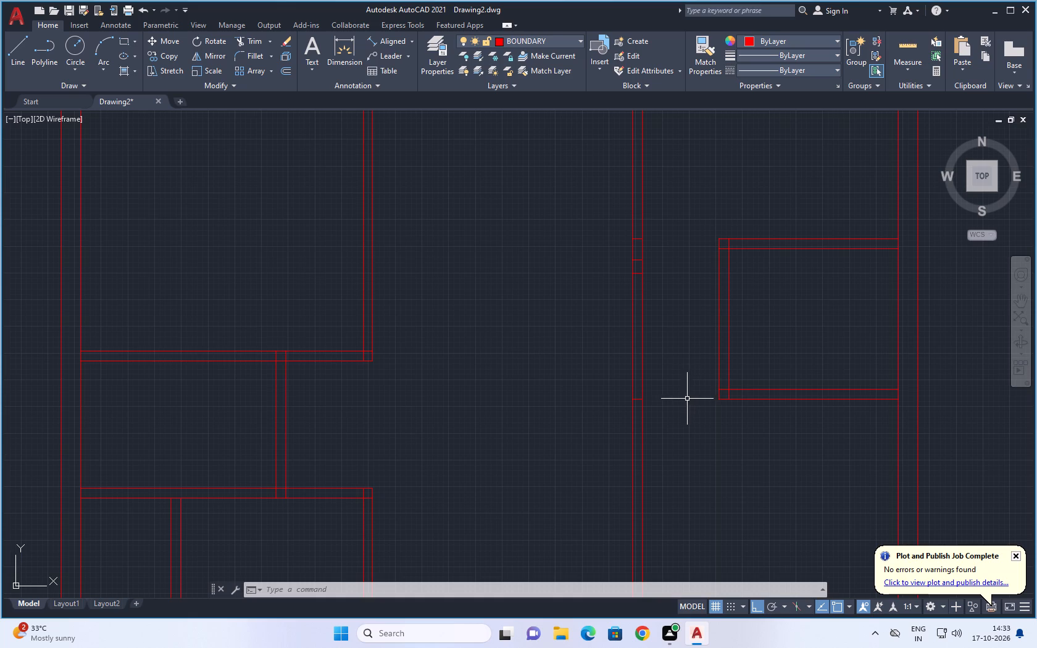
scroll(657, 404, "up", 3)
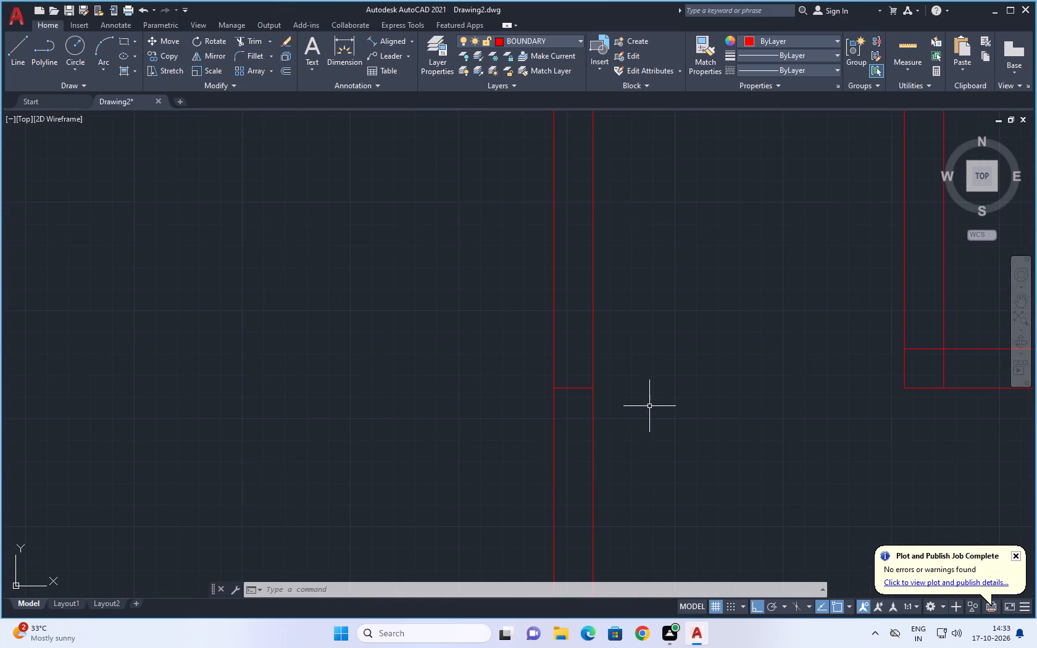
scroll(696, 401, "down", 2)
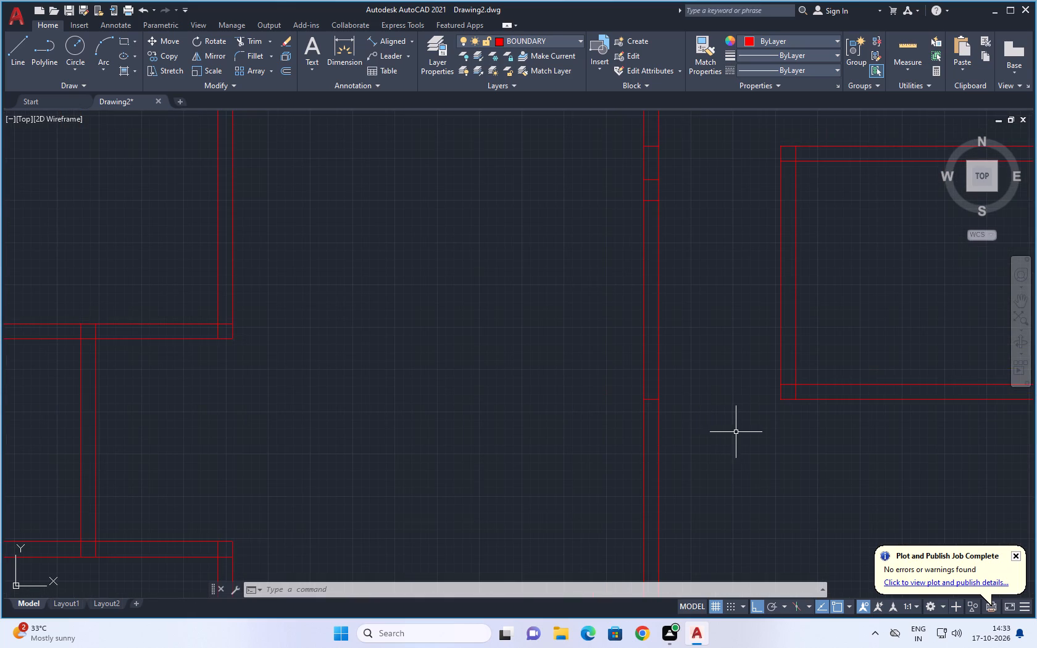
middle_click(730, 432)
scroll(730, 442, "down", 1)
middle_click_drag(741, 447, 710, 441)
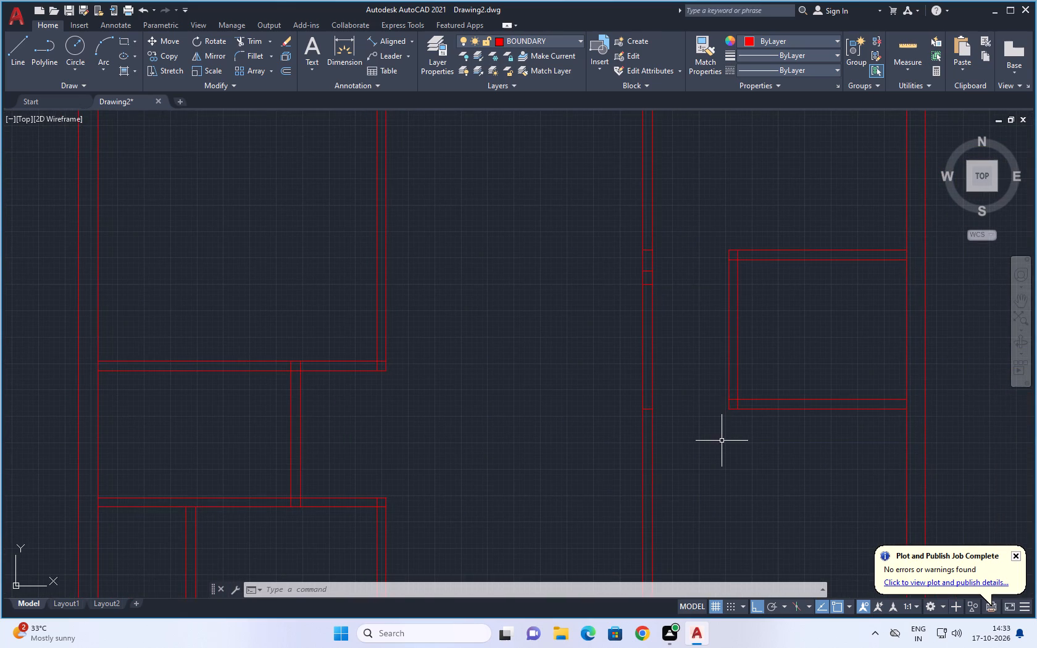
key("Escape")
key("Escape")
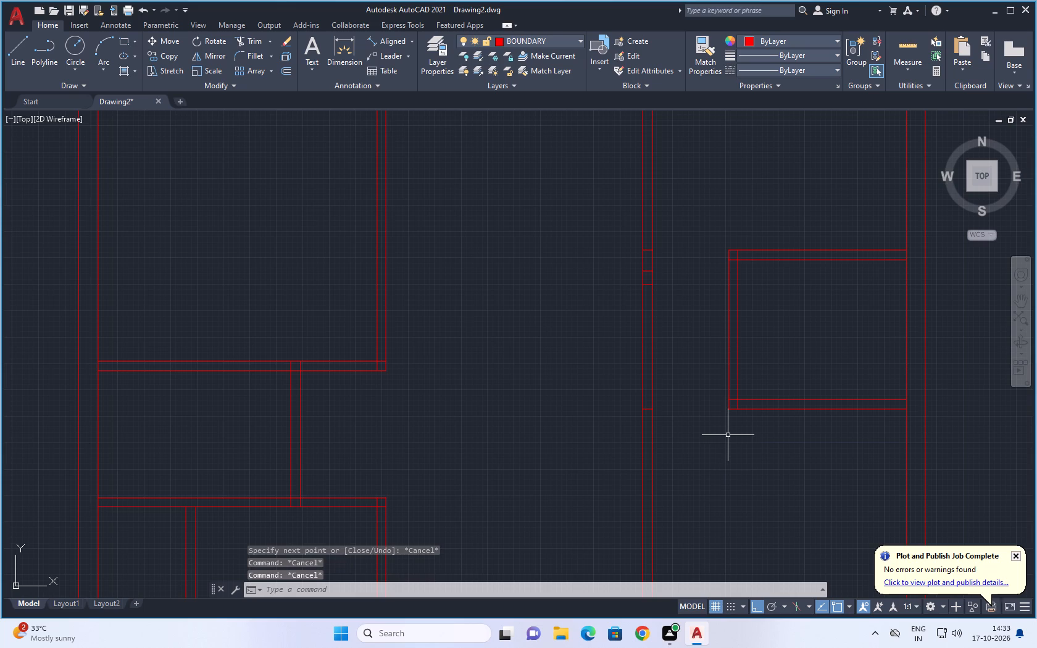
type("EX")
key("space")
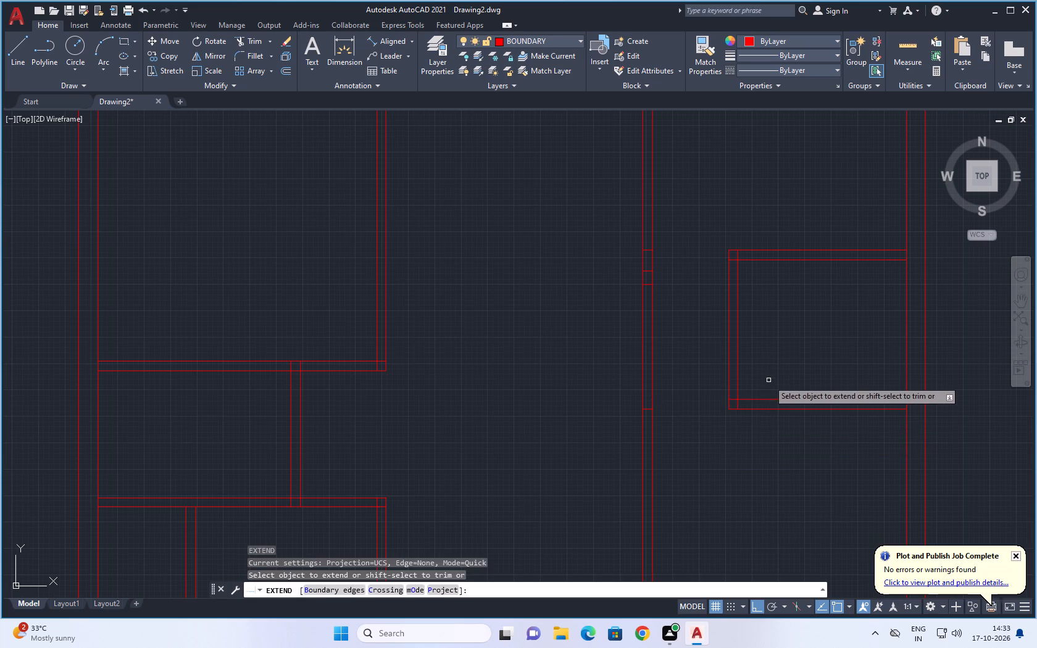
left_click_drag(768, 379, 764, 431)
left_click_drag(677, 387, 675, 417)
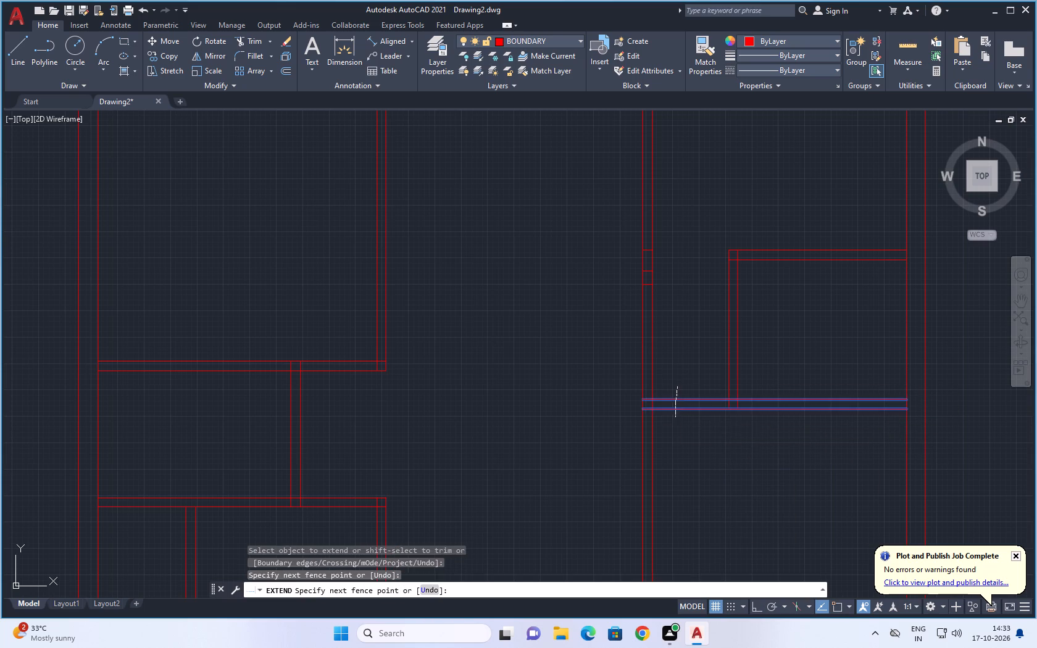
key("Escape")
key("Escape")
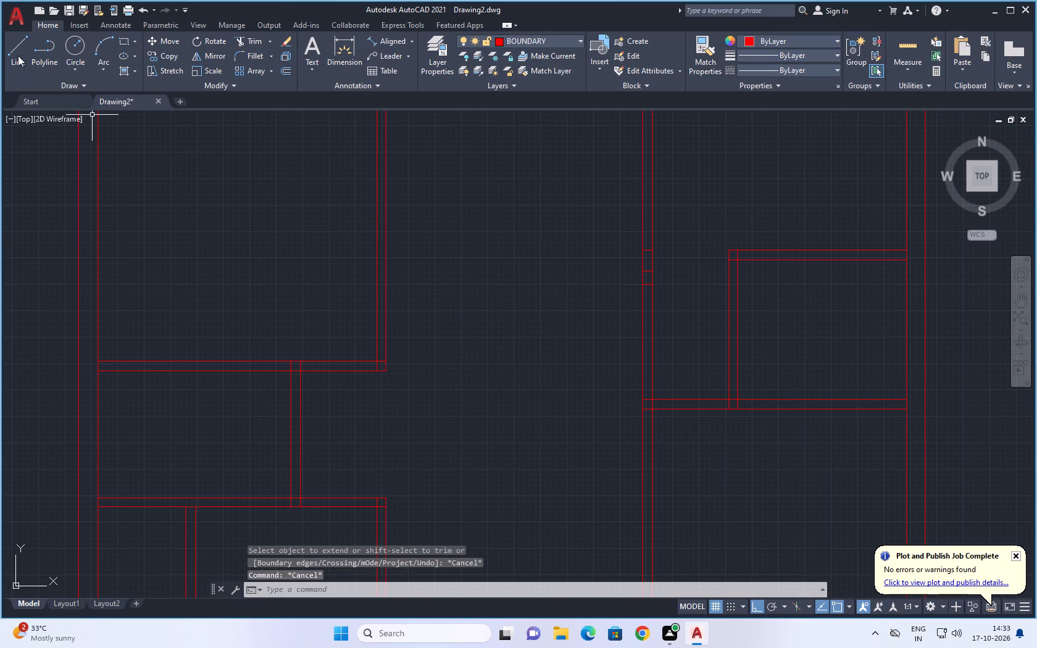
Draw a short vertical line across the extended wall where it meets the right face of the central vertical double wall.
left_click(14, 47)
scroll(653, 419, "up", 2)
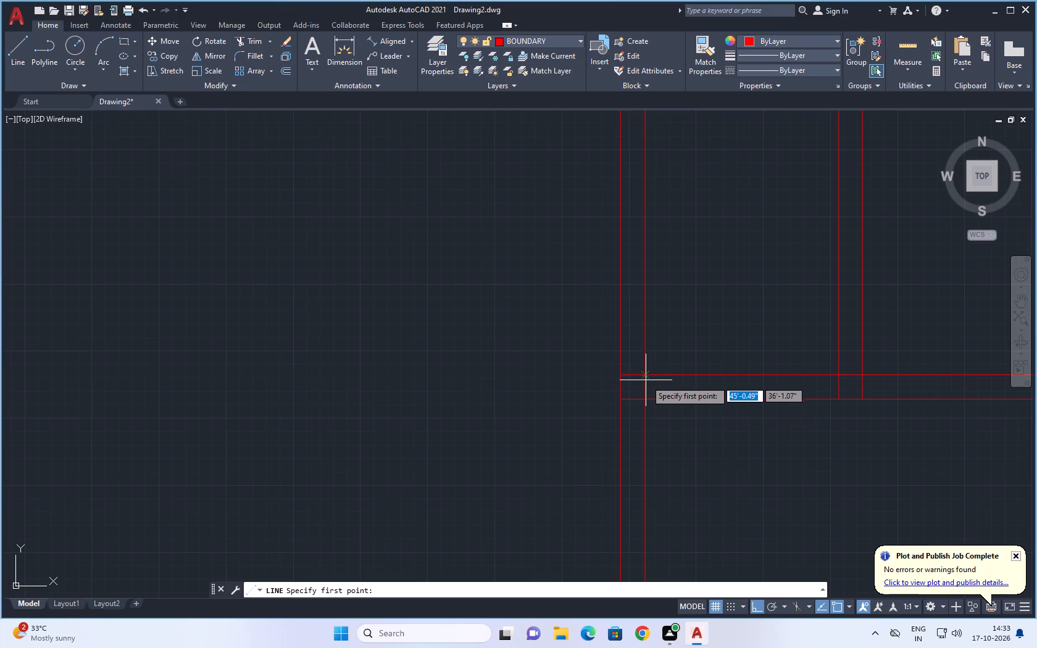
left_click(646, 378)
left_click(646, 399)
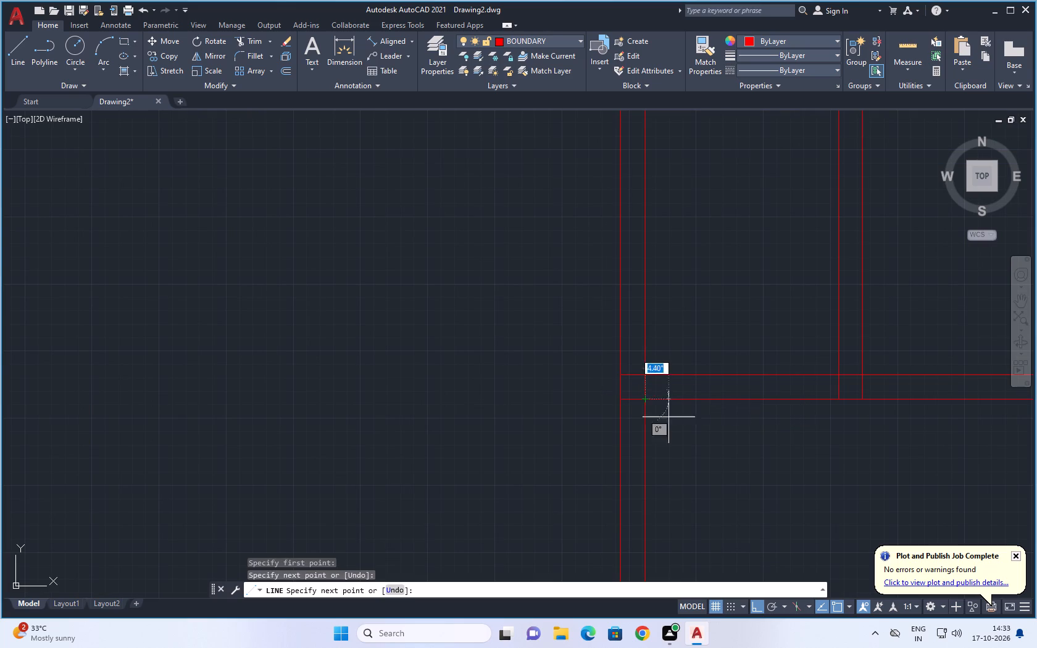
key("Escape")
scroll(699, 452, "down", 4)
scroll(857, 417, "down", 1)
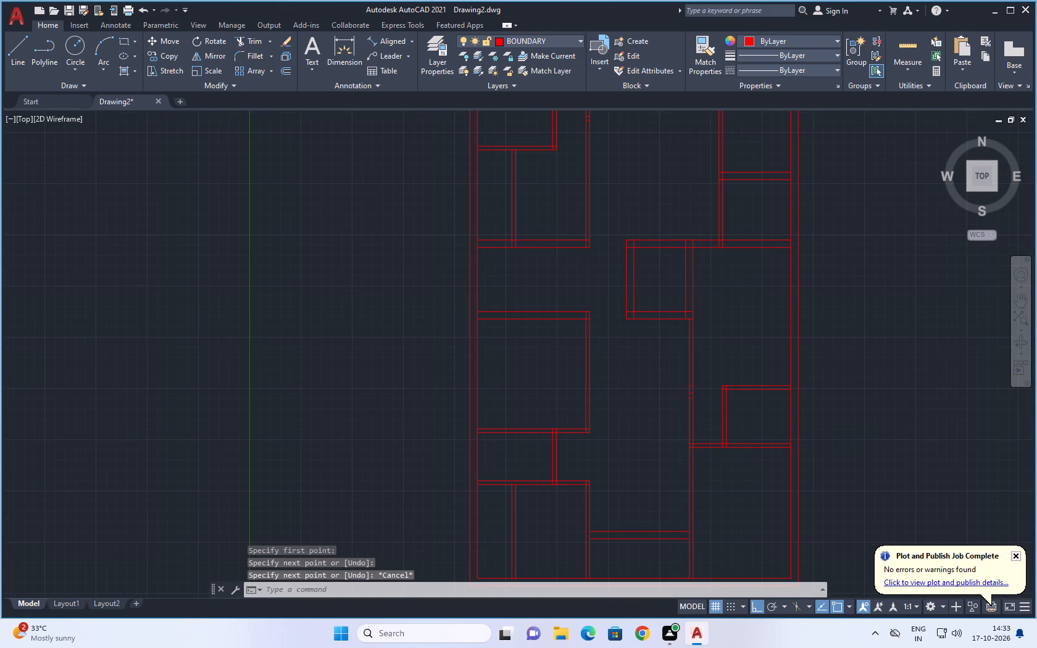
middle_click_drag(867, 410, 835, 413)
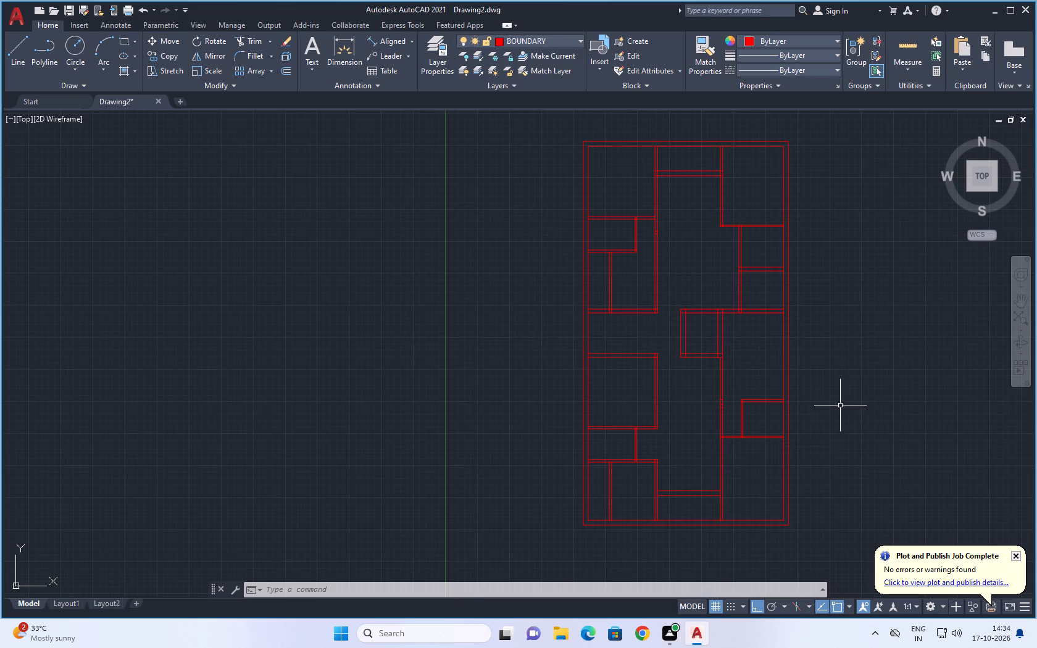
Draw a short vertical line across the wall below the two small upper-right rooms, in line with the right face of their left wall.
middle_click_drag(749, 353, 733, 386)
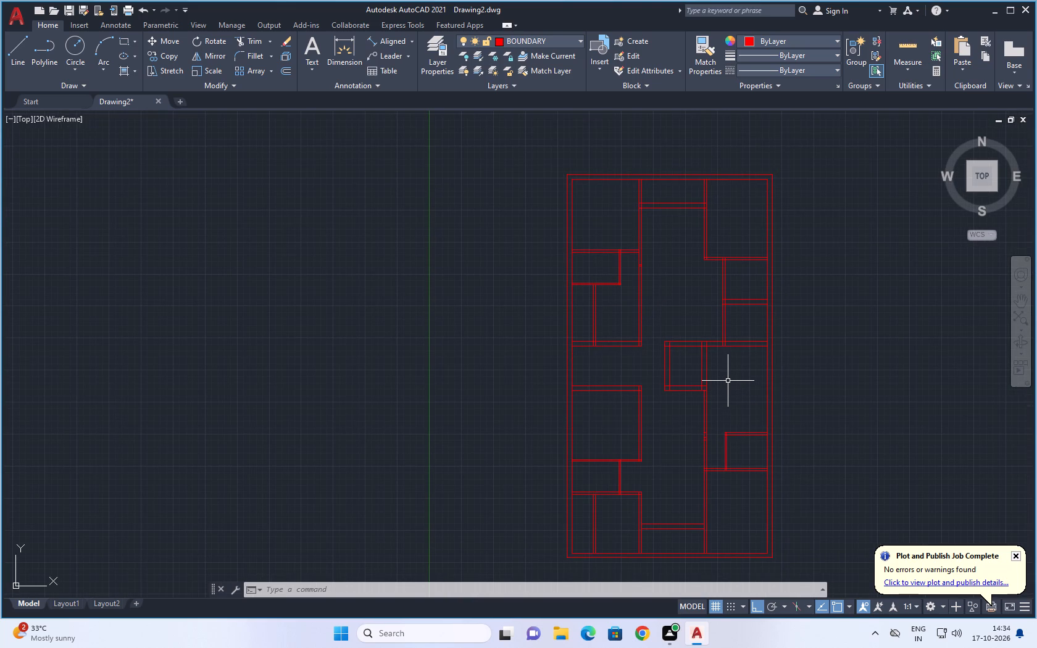
scroll(729, 362, "up", 1)
middle_click_drag(729, 360, 725, 412)
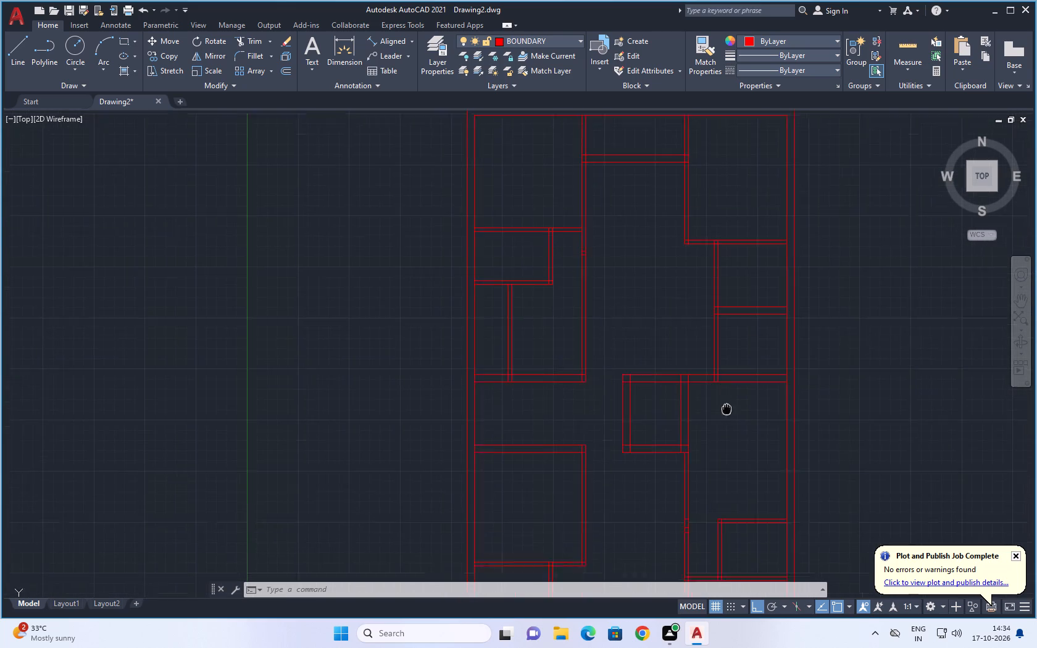
middle_click_drag(725, 412, 725, 413)
scroll(717, 396, "up", 2)
key("space")
left_click(713, 367)
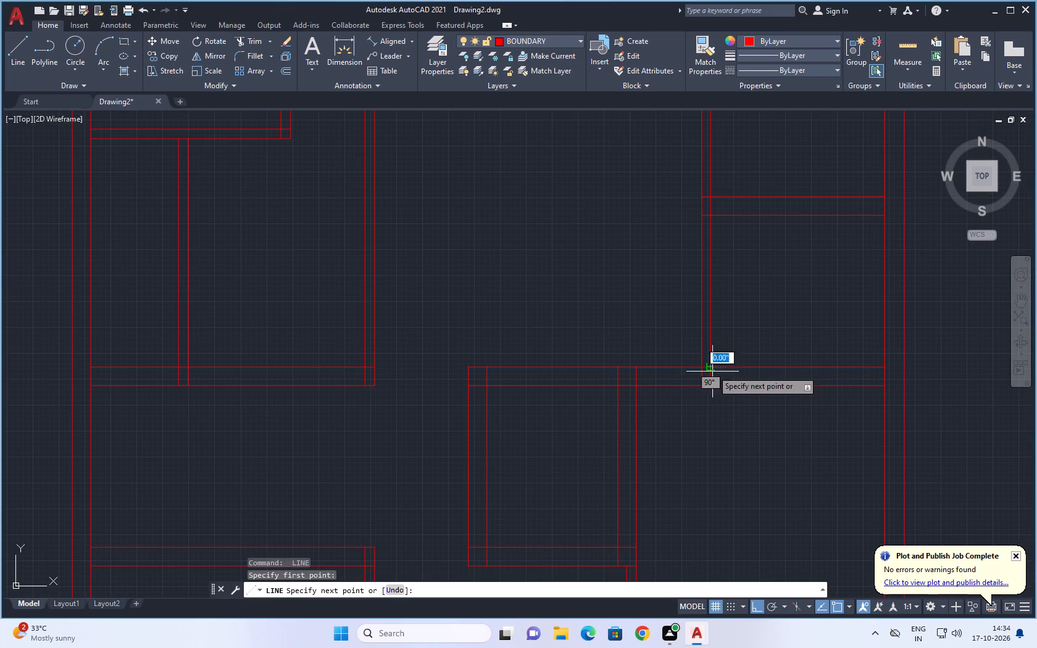
left_click(713, 383)
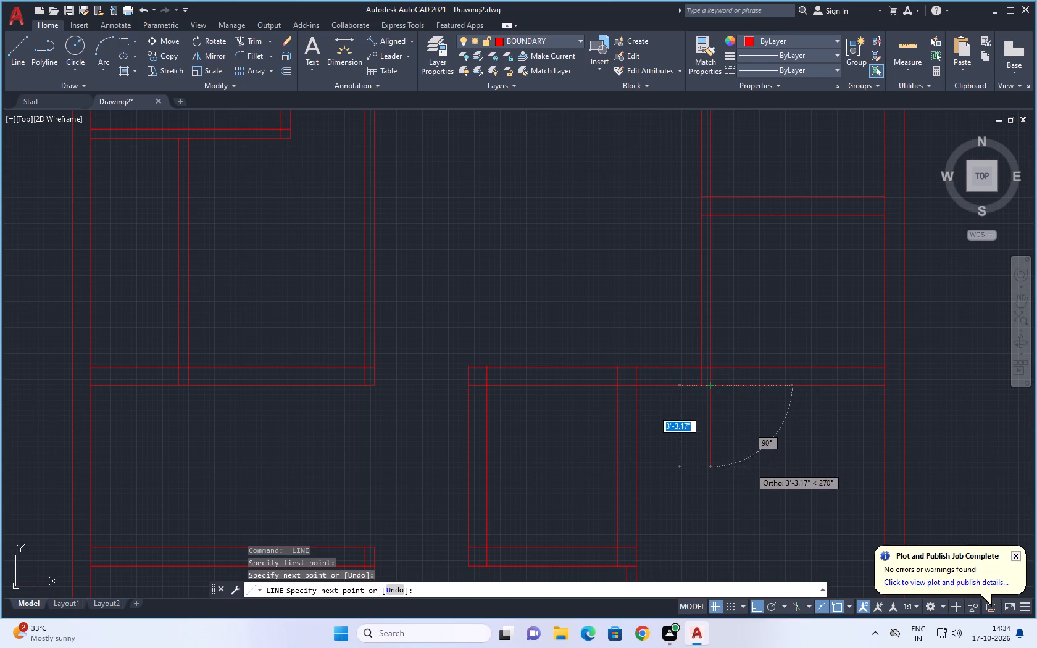
key("Escape")
Draw a short vertical line closing the right end of the upper-right room's bottom wall at the outer wall's inner face.
scroll(751, 467, "down", 1)
middle_click_drag(781, 365, 736, 491)
middle_click_drag(764, 399, 749, 428)
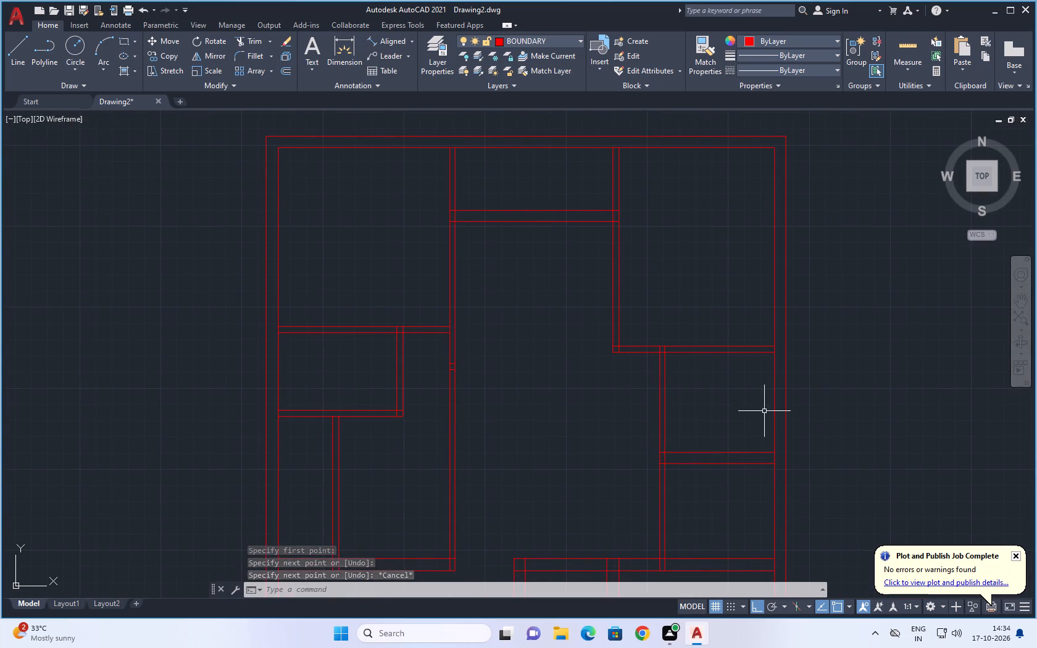
key("space")
scroll(770, 350, "up", 3)
left_click(778, 333)
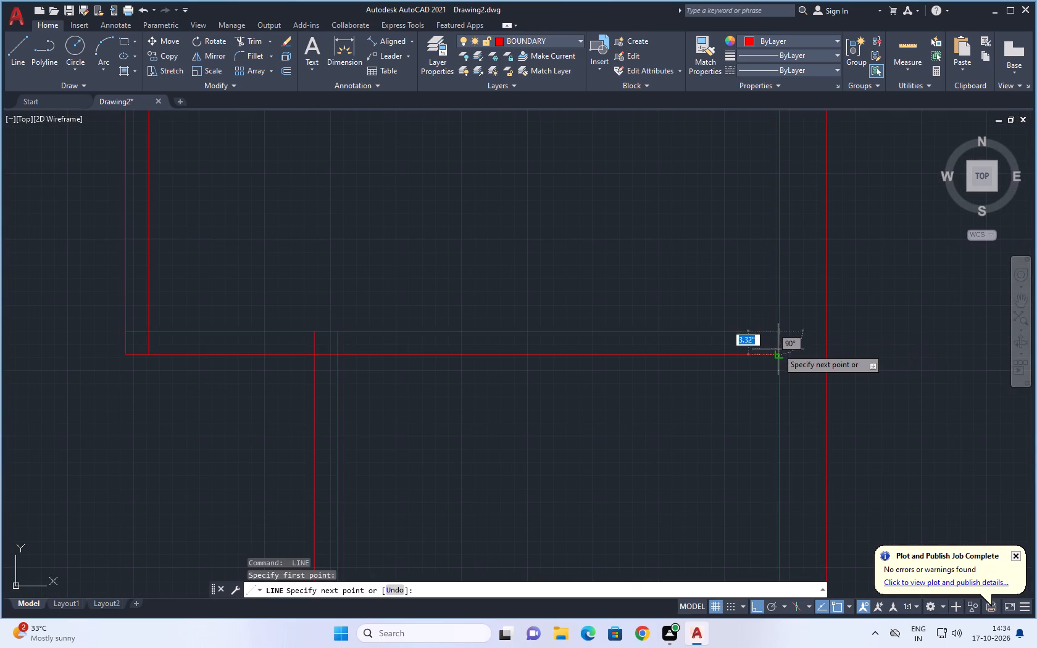
left_click(778, 352)
key("Escape")
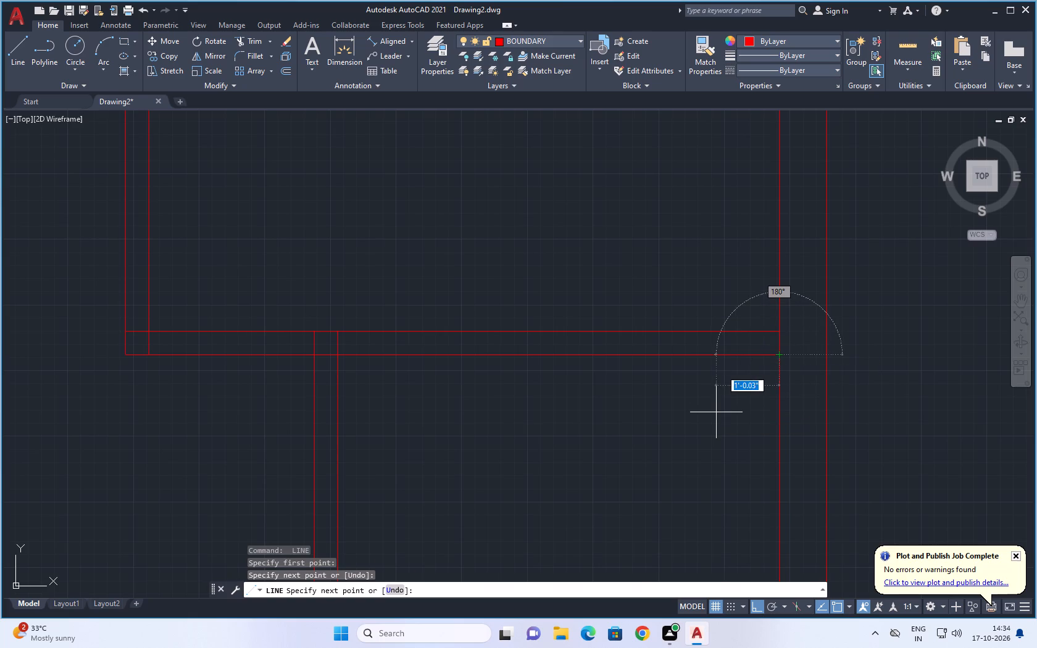
Draw a short horizontal line across the upper-right room's left wall at its lower-left corner, level with the bottom wall's upper line.
scroll(723, 412, "down", 4)
middle_click_drag(805, 402, 819, 383)
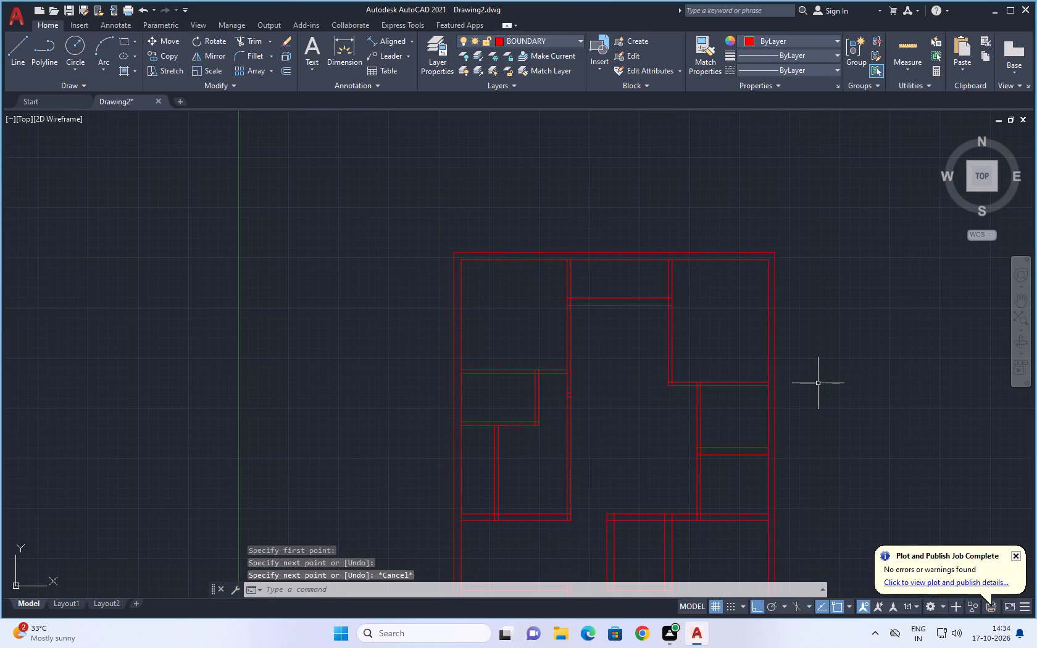
scroll(674, 382, "up", 3)
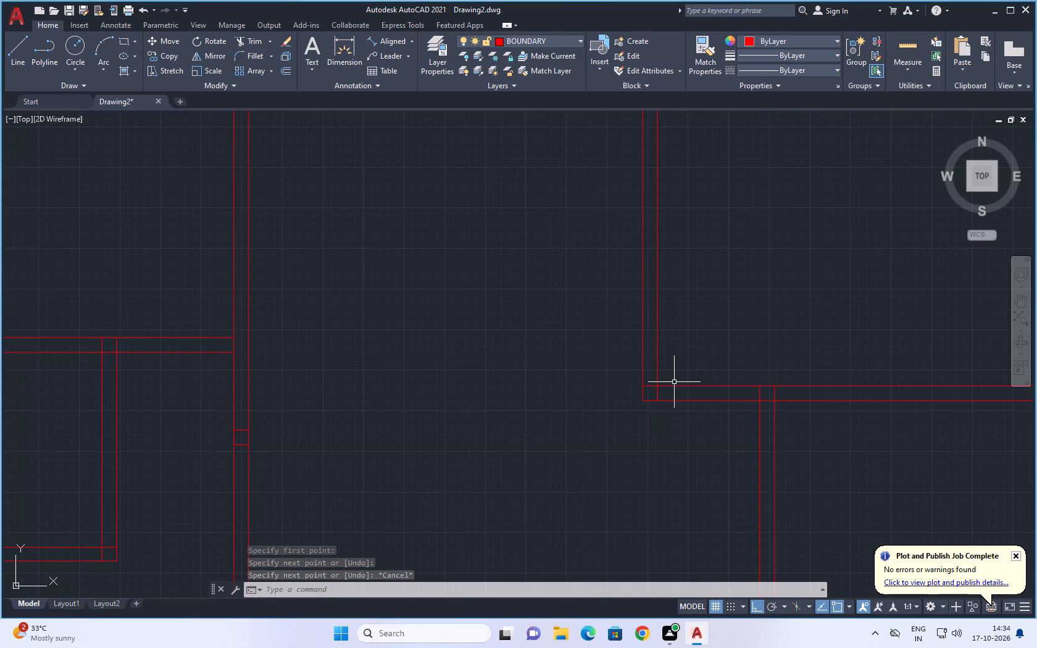
key("space")
left_click(642, 388)
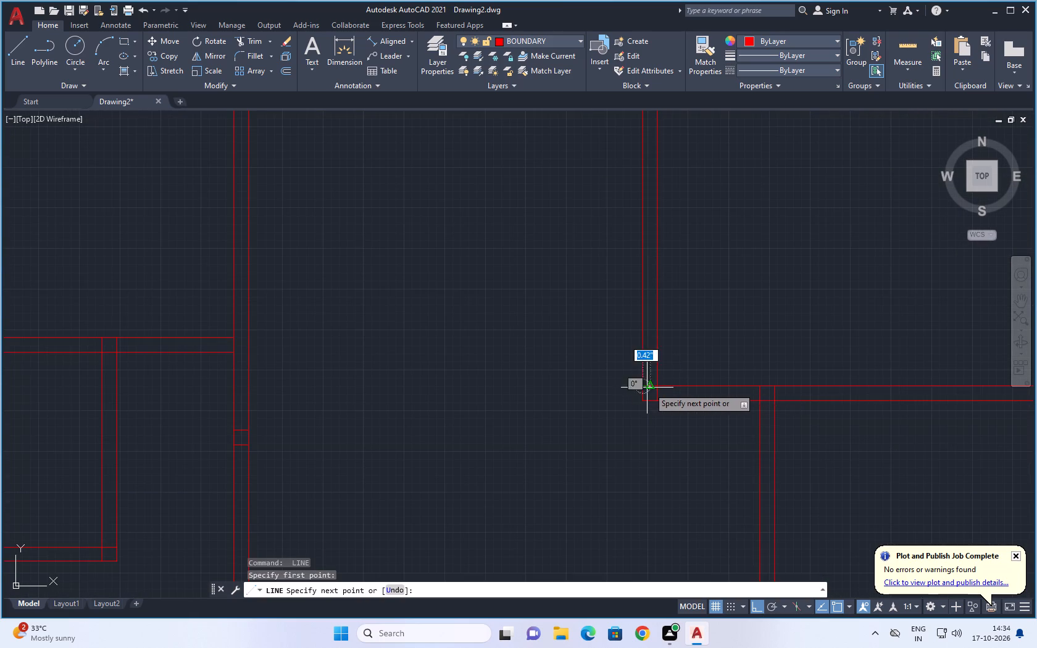
left_click(658, 388)
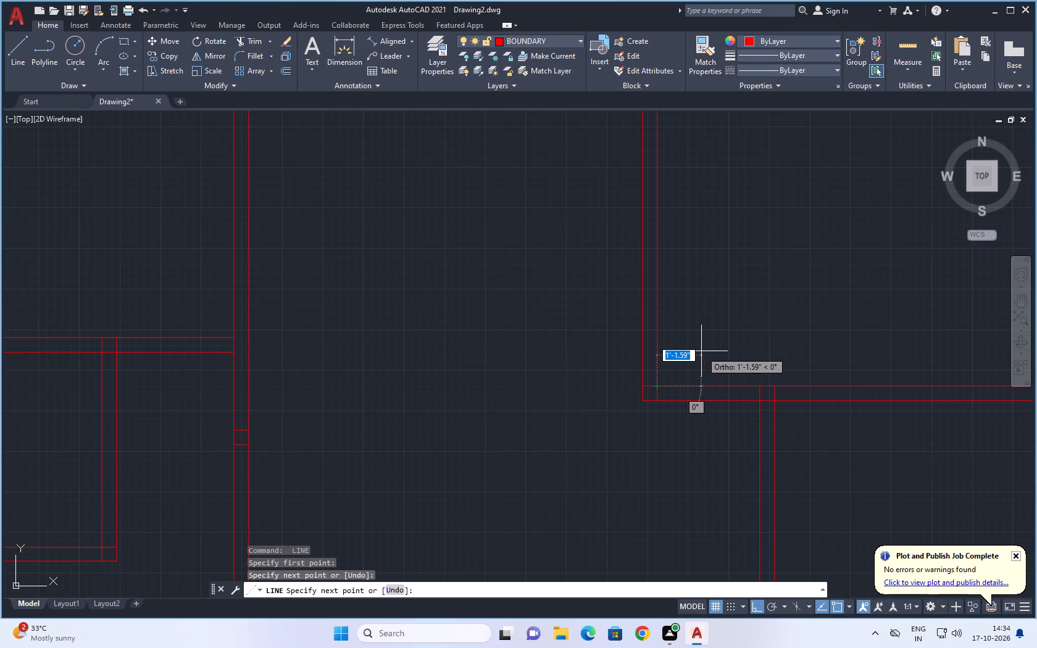
key("Escape")
Review the whole floor plan, checking the wall lines, ends and junctions.
scroll(702, 359, "down", 3)
middle_click_drag(862, 419, 873, 388)
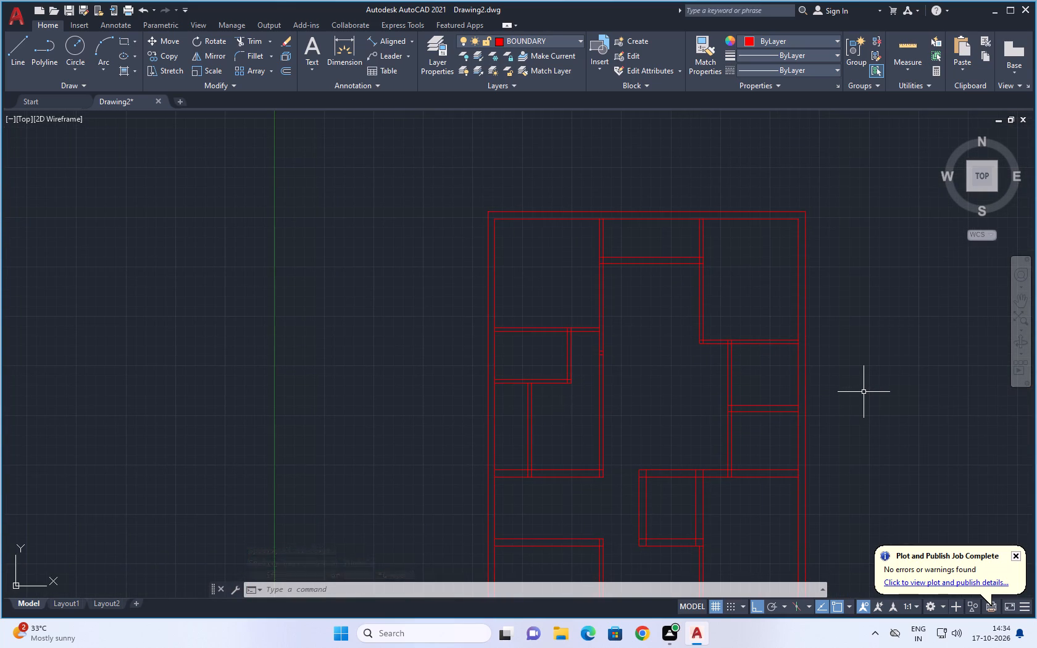
scroll(862, 393, "down", 3)
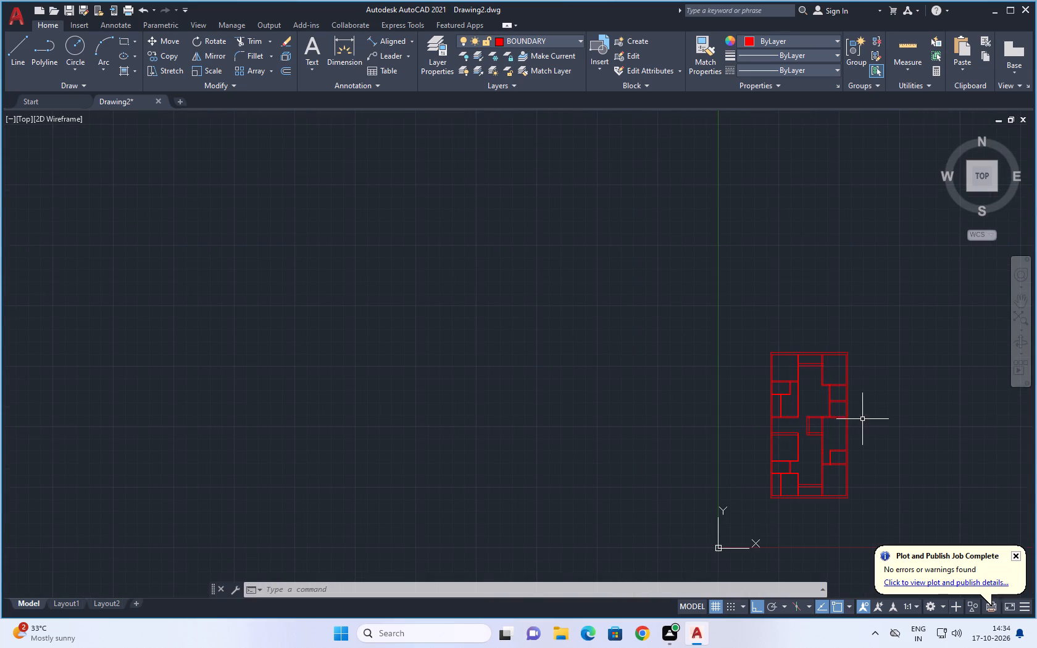
middle_click_drag(862, 415, 854, 396)
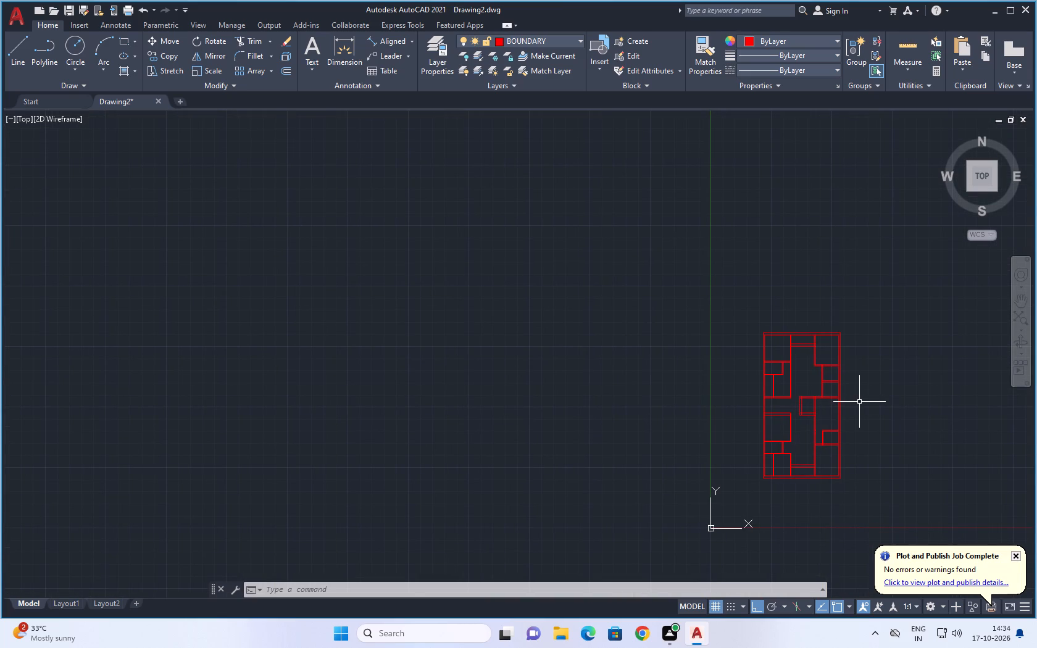
scroll(860, 402, "down", 1)
middle_click_drag(871, 399, 746, 379)
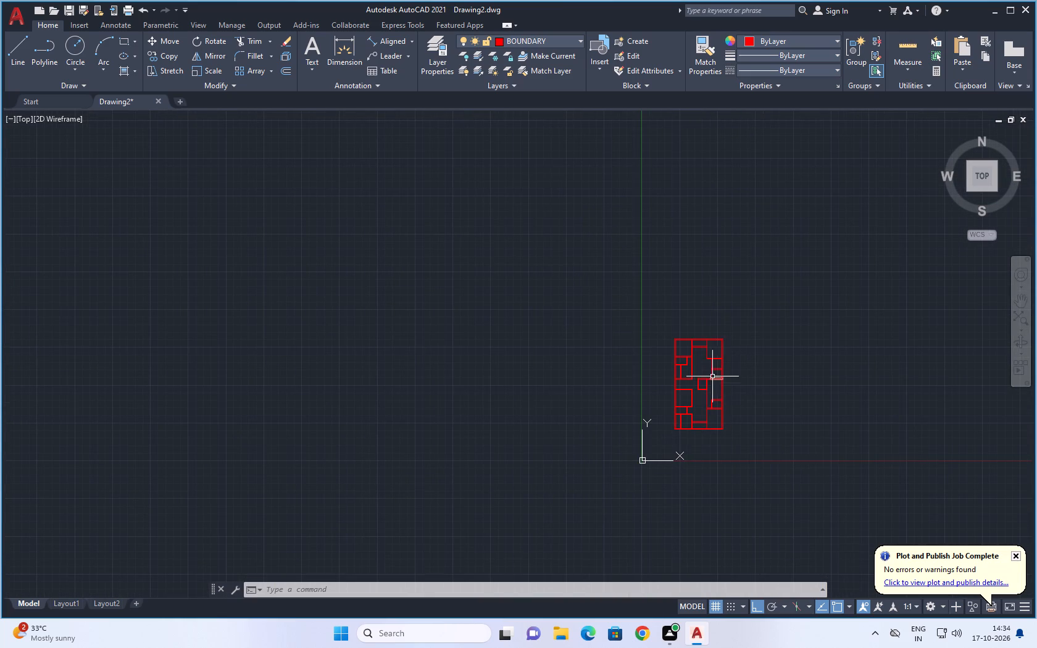
key("Escape")
key("Escape")
scroll(704, 283, "up", 2)
middle_click_drag(707, 304, 656, 252)
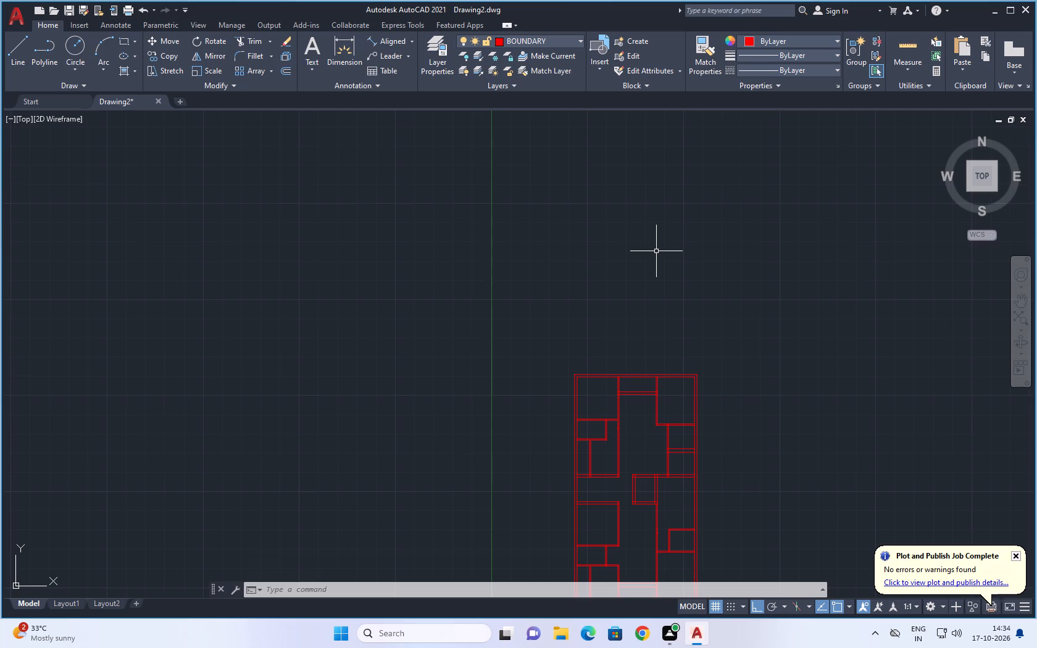
scroll(656, 244, "down", 1)
middle_click_drag(759, 309, 743, 254)
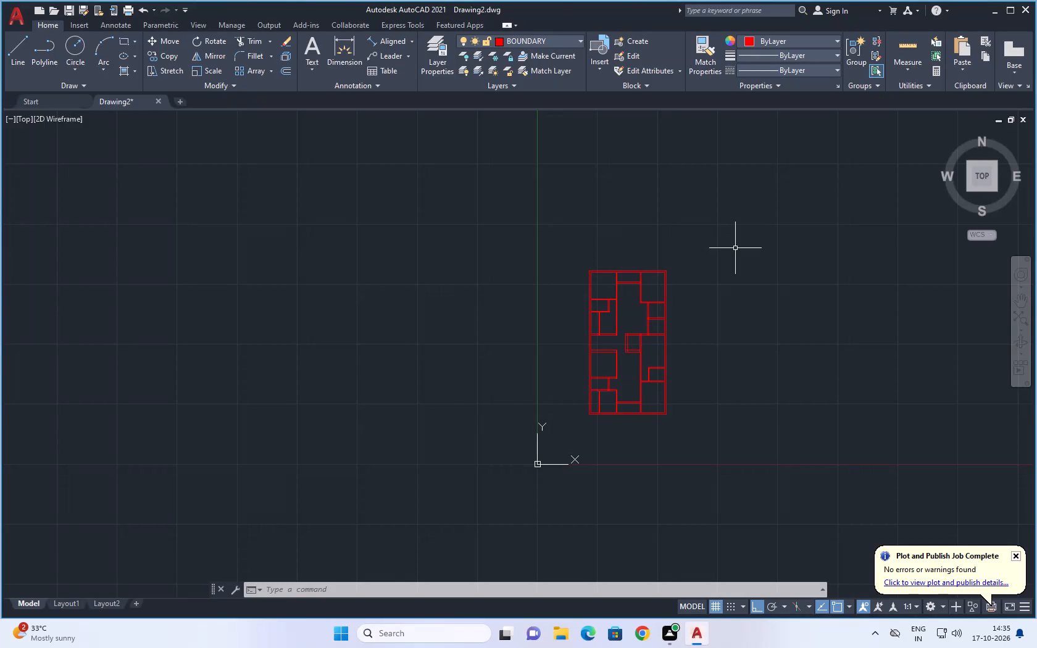
scroll(735, 246, "down", 1)
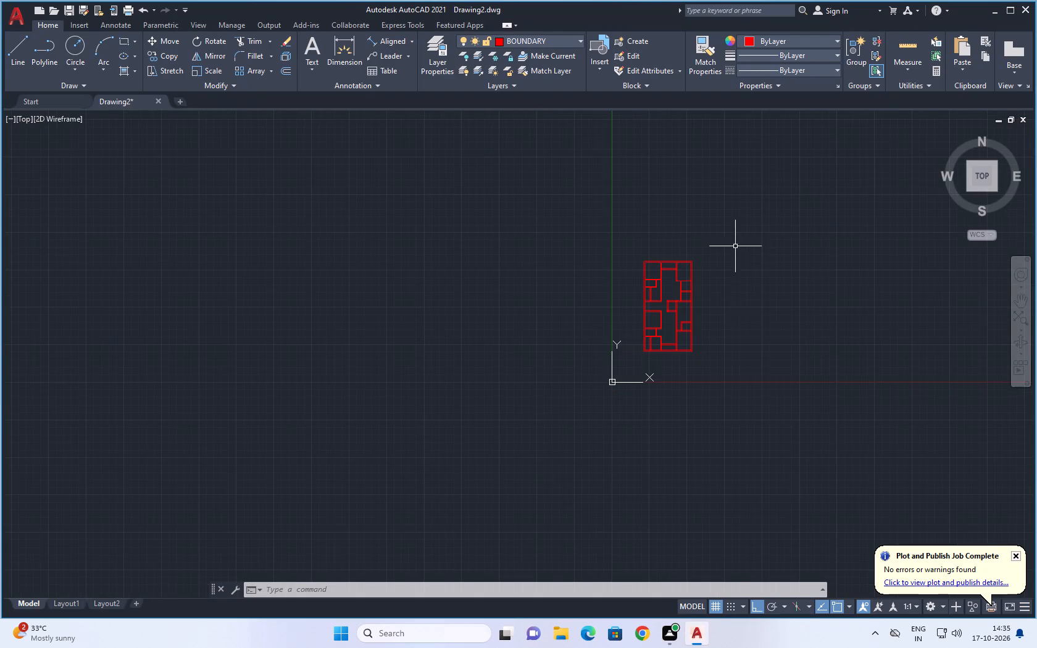
middle_click_drag(735, 325, 733, 286)
scroll(719, 296, "up", 1)
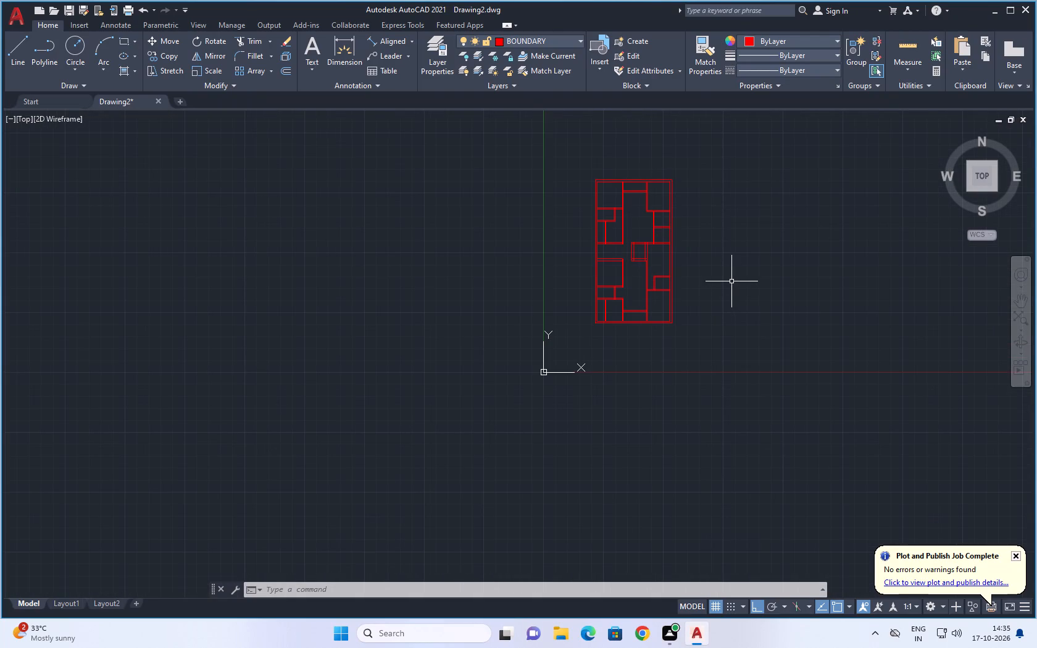
scroll(728, 270, "down", 2)
middle_click_drag(739, 277, 770, 252)
scroll(741, 290, "up", 2)
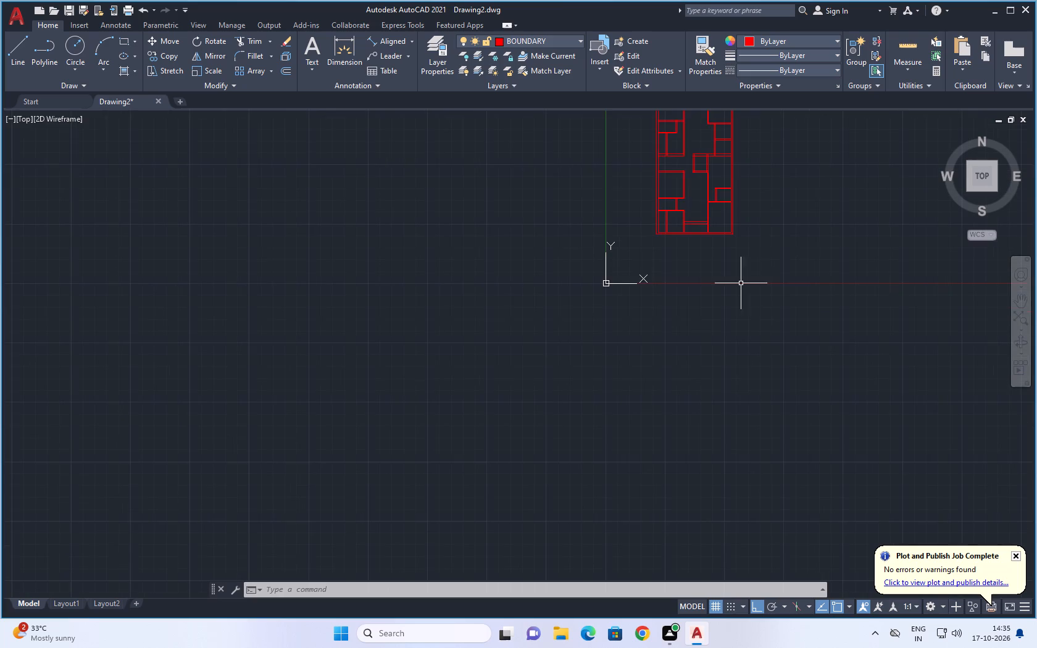
middle_click_drag(806, 206, 821, 291)
scroll(767, 370, "up", 1)
middle_click_drag(746, 339, 794, 433)
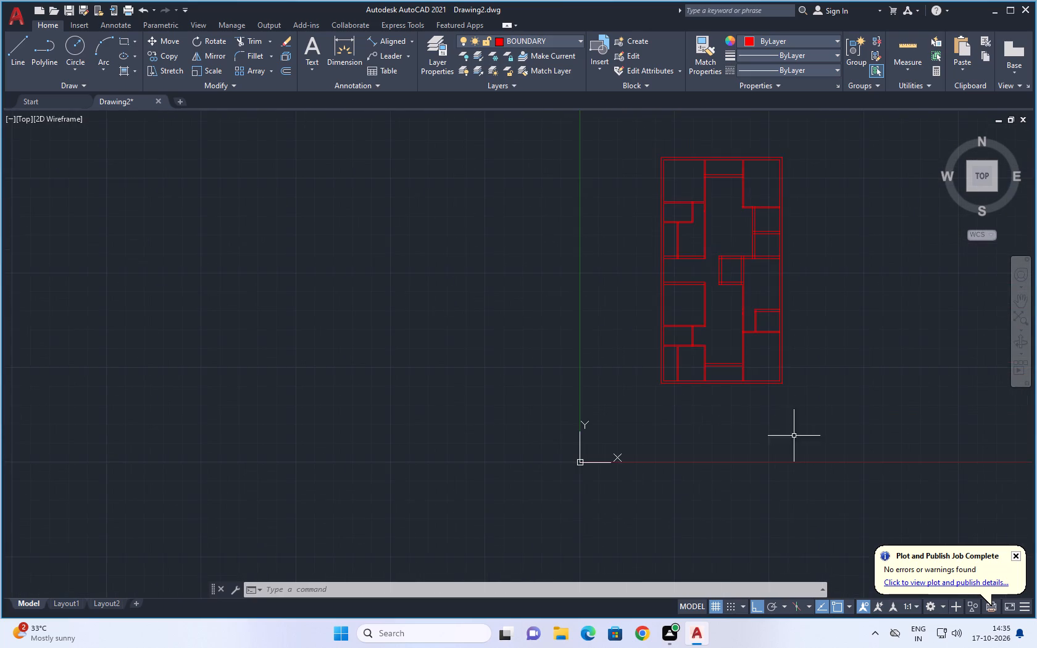
middle_click_drag(719, 410, 738, 451)
scroll(731, 357, "up", 1)
middle_click_drag(725, 284, 726, 361)
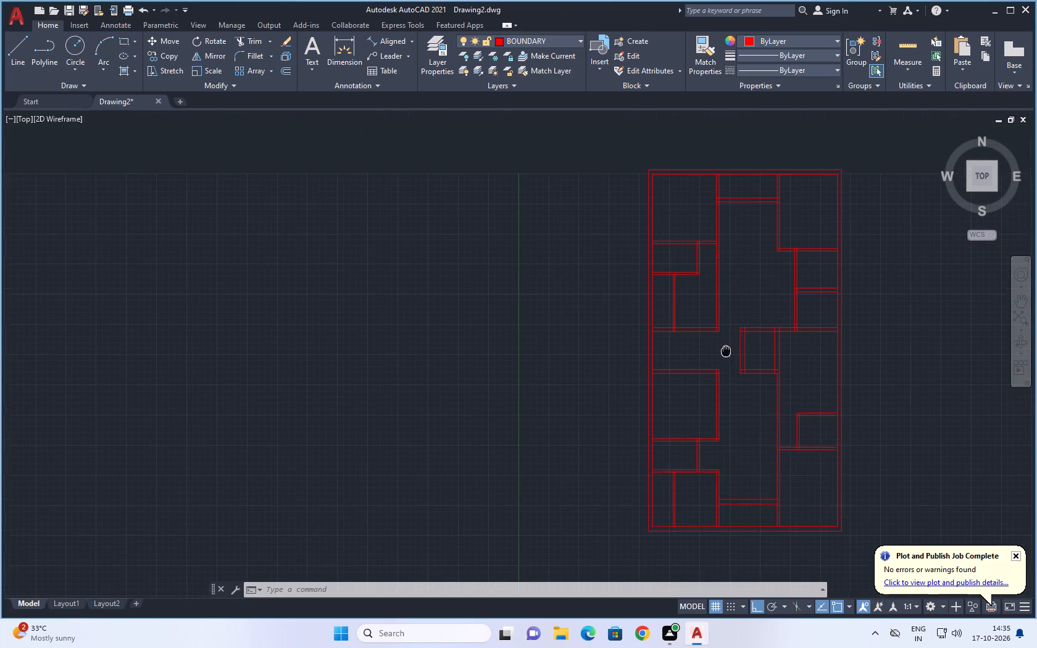
middle_click_drag(726, 361, 725, 365)
key("Escape")
key("Escape")
key("Escape")
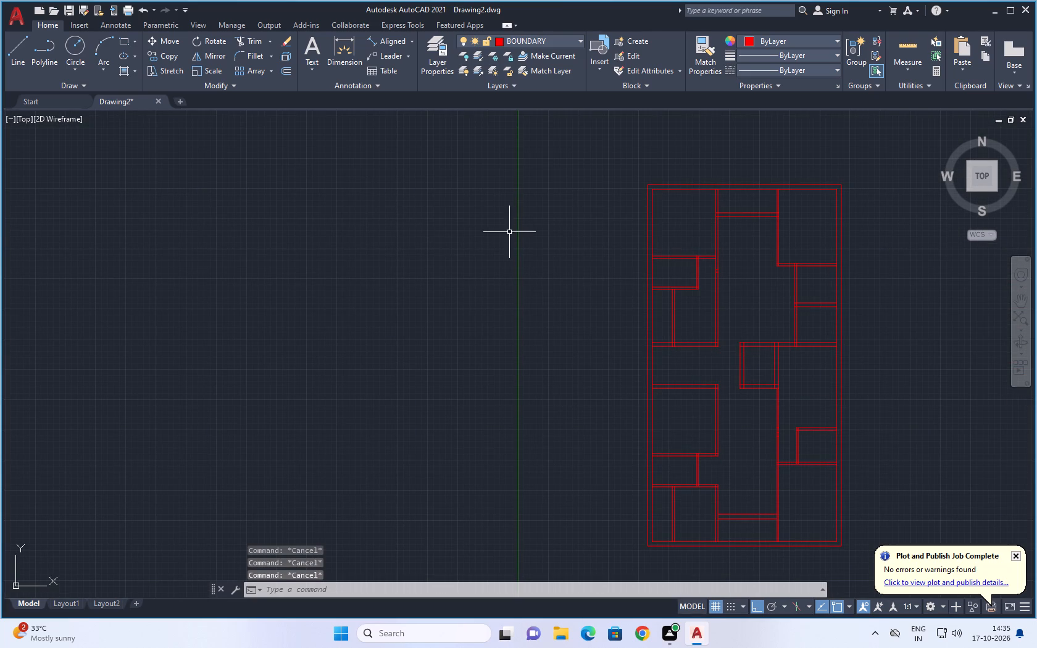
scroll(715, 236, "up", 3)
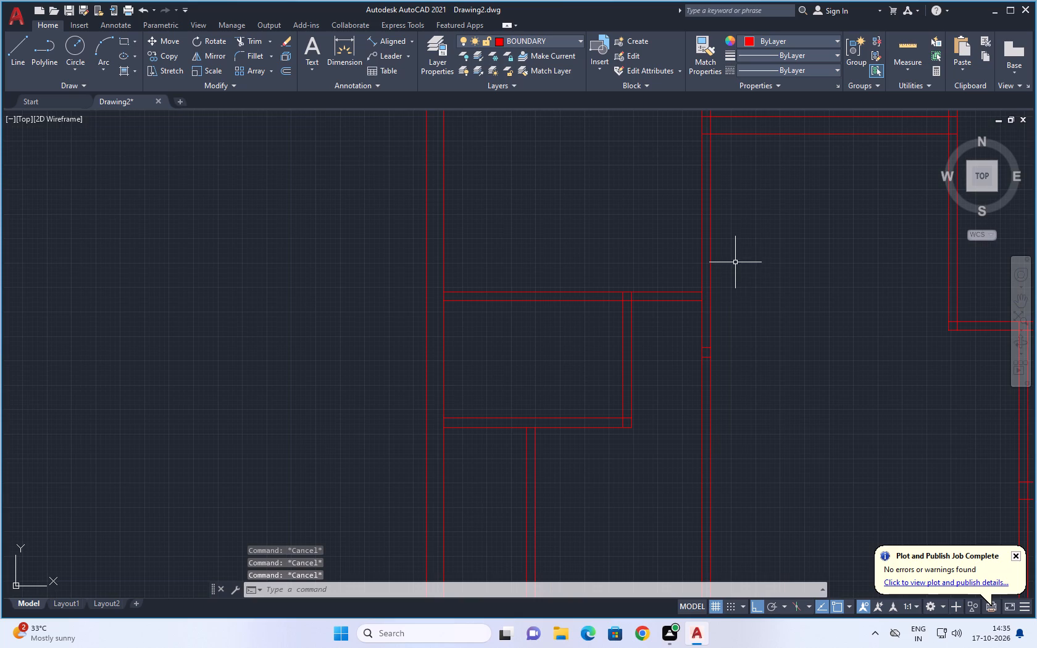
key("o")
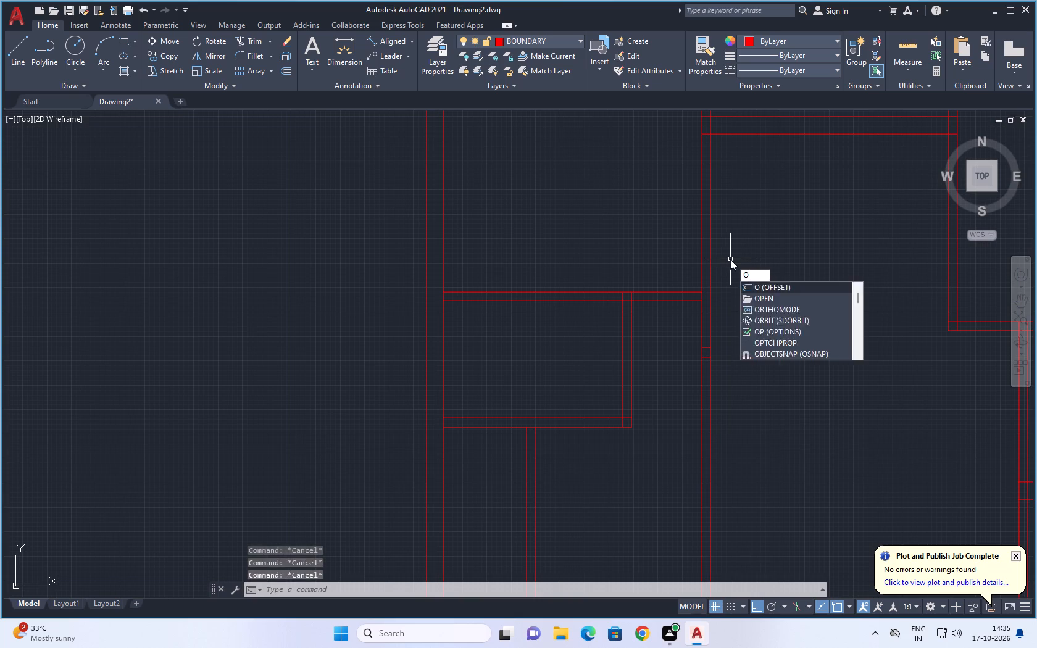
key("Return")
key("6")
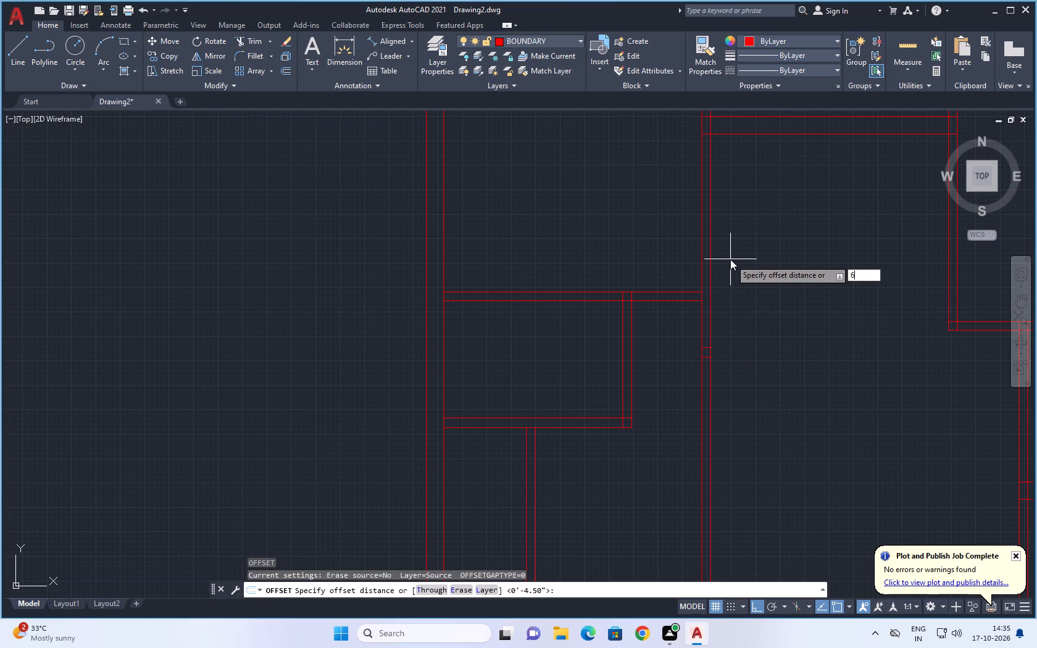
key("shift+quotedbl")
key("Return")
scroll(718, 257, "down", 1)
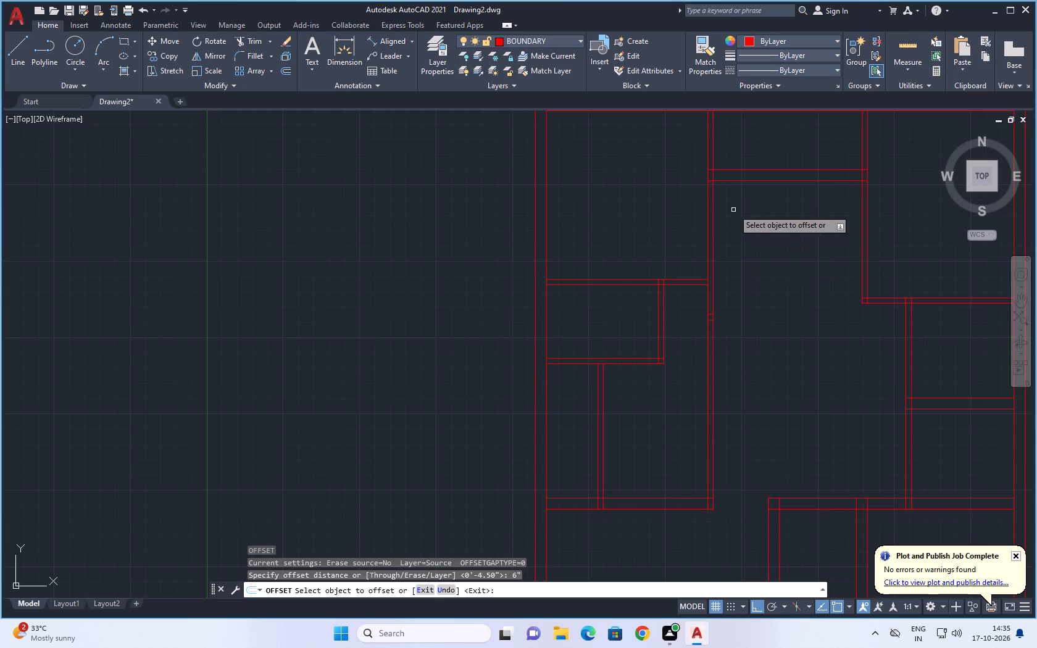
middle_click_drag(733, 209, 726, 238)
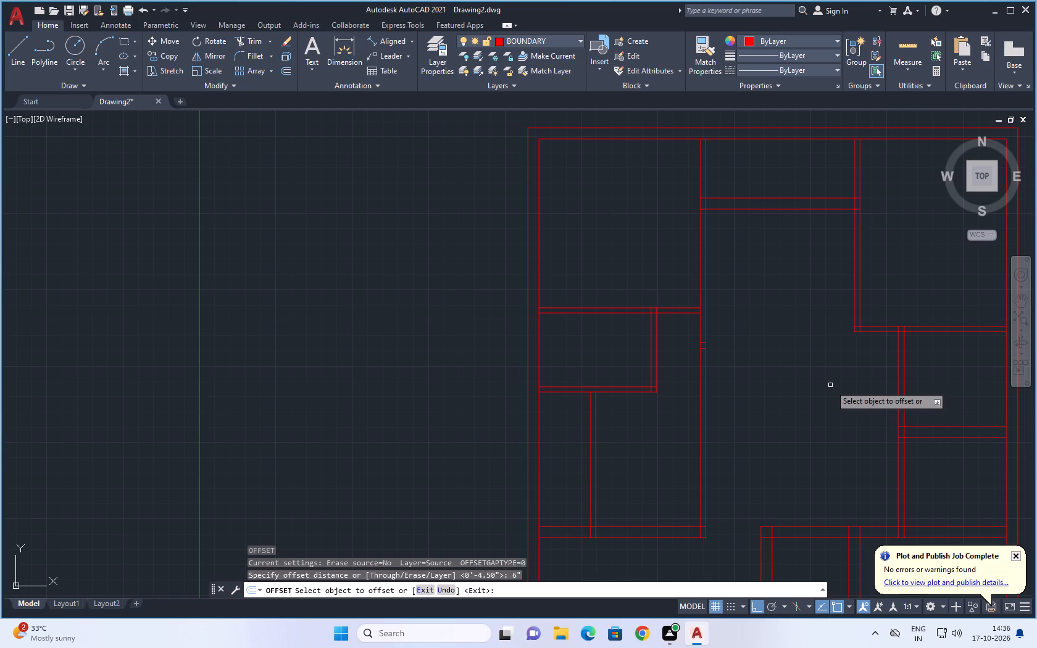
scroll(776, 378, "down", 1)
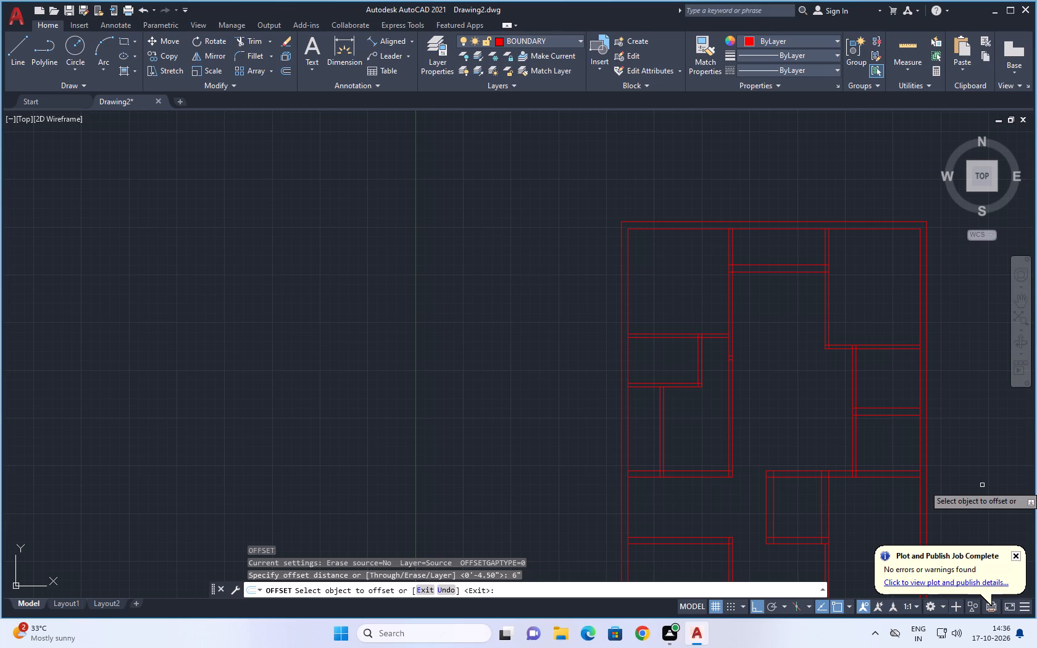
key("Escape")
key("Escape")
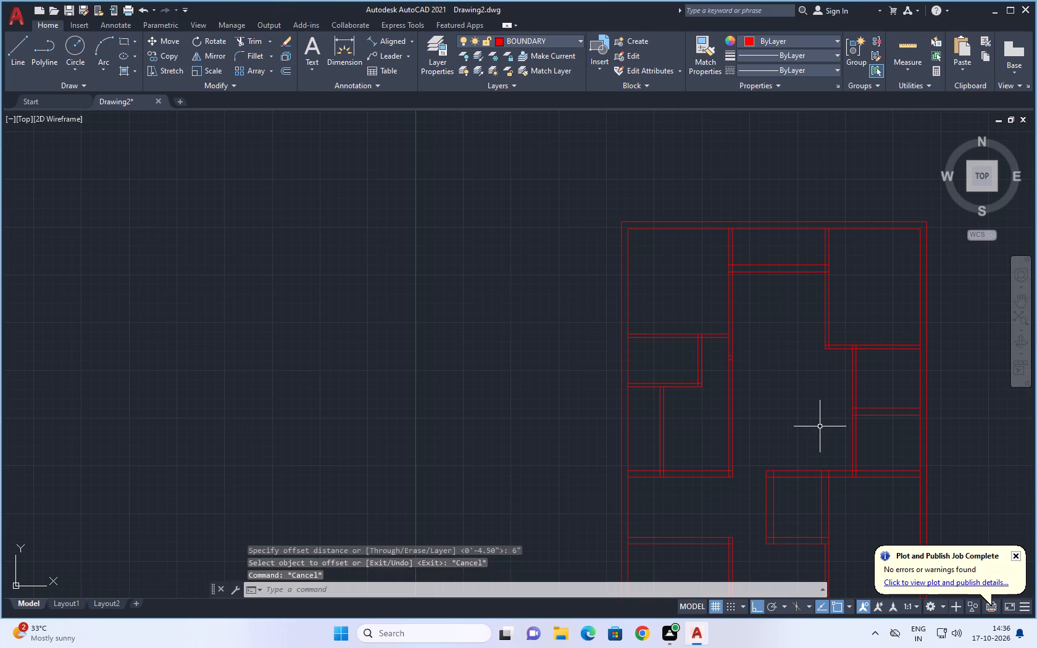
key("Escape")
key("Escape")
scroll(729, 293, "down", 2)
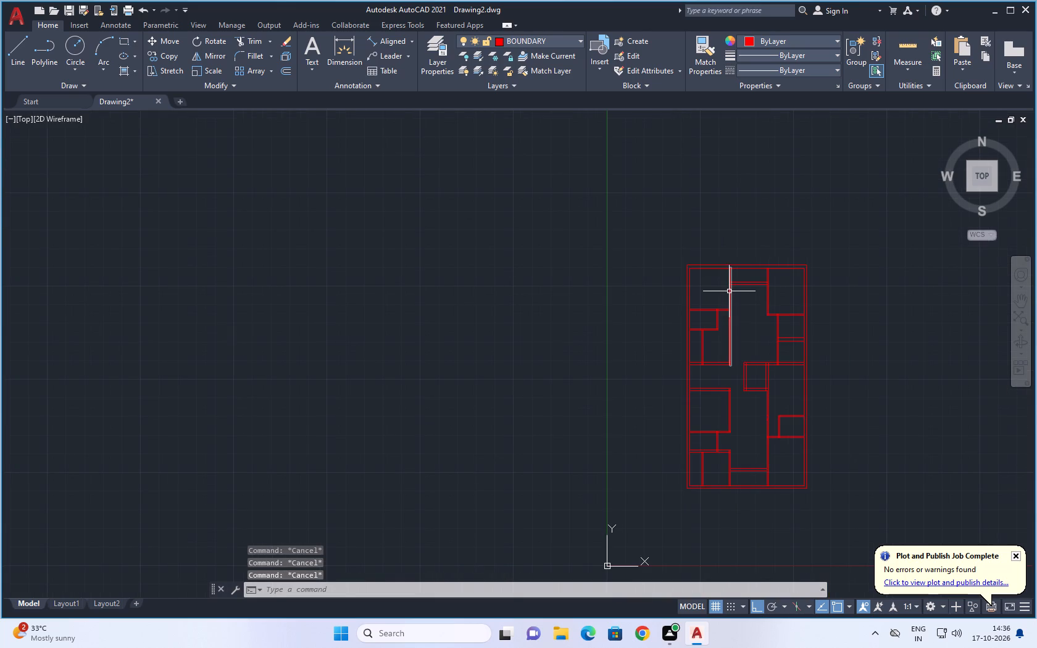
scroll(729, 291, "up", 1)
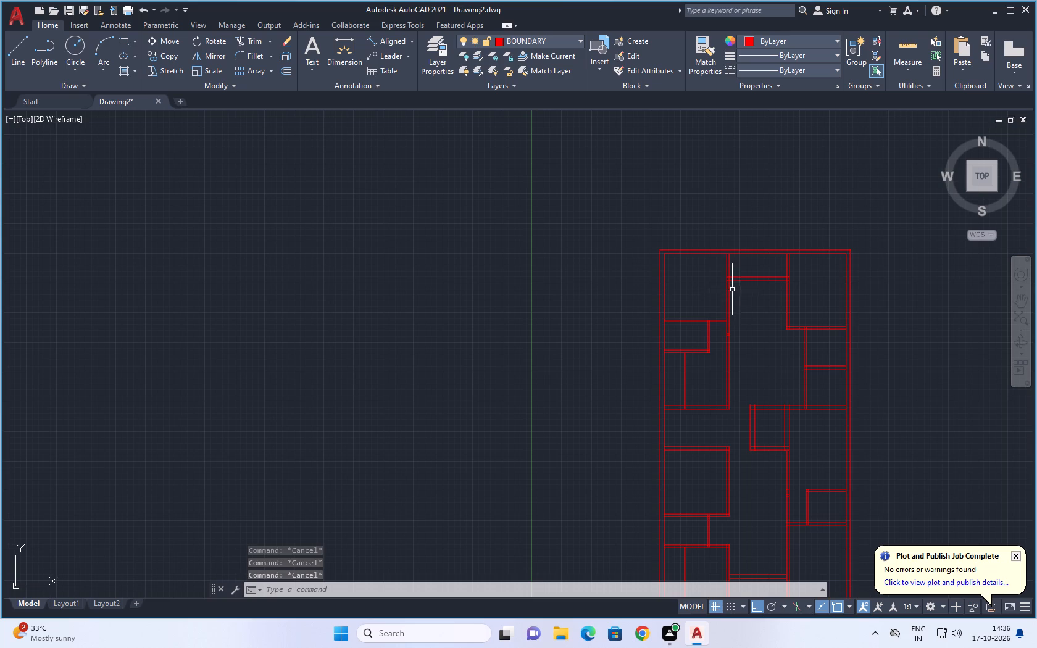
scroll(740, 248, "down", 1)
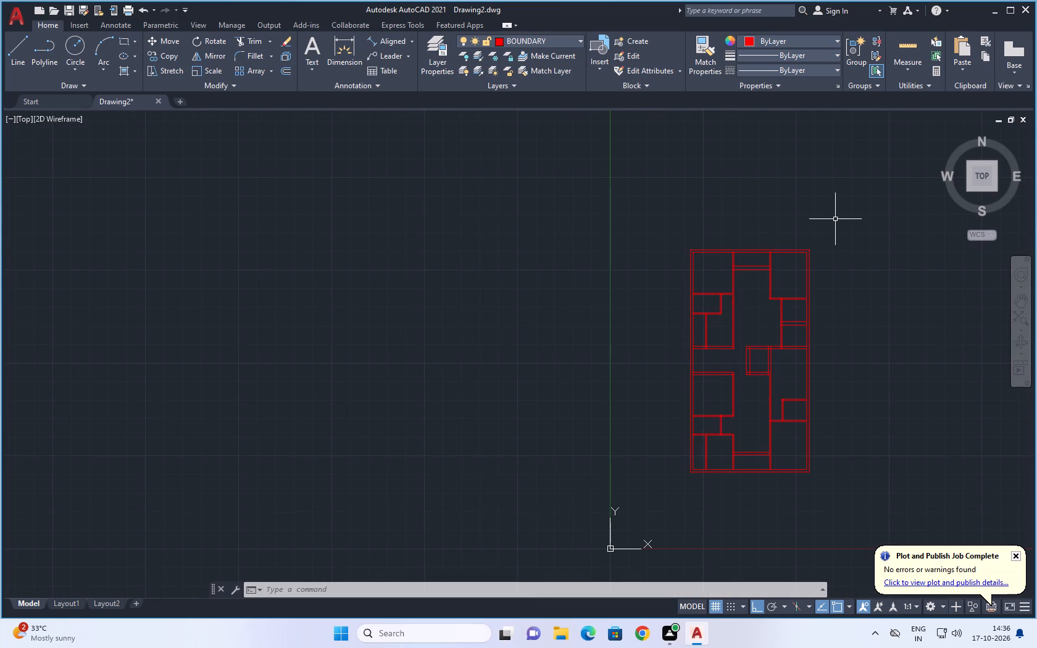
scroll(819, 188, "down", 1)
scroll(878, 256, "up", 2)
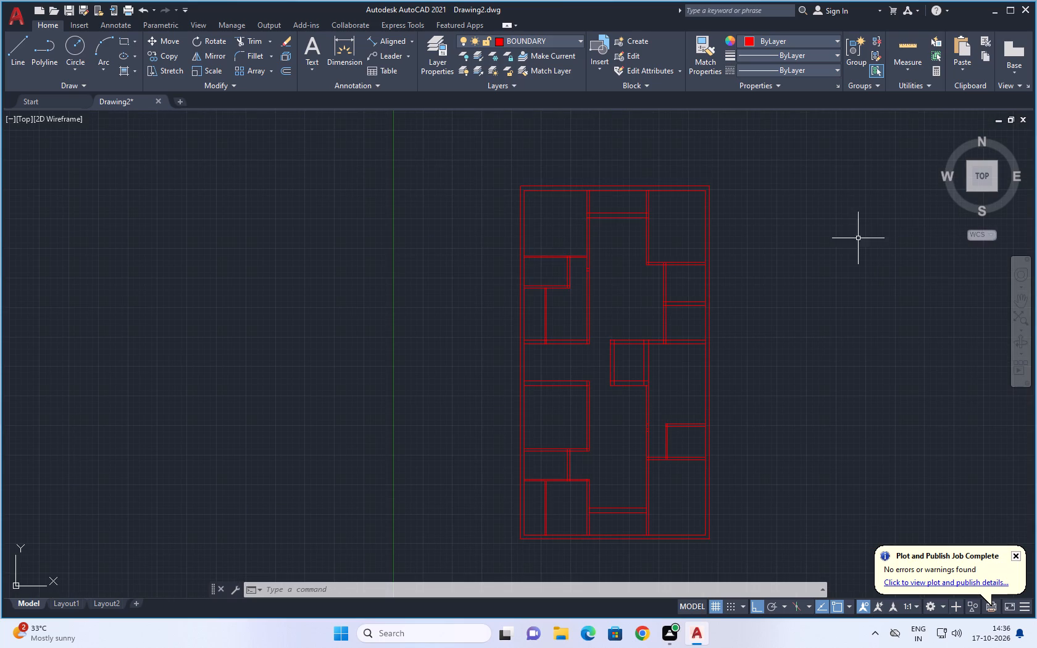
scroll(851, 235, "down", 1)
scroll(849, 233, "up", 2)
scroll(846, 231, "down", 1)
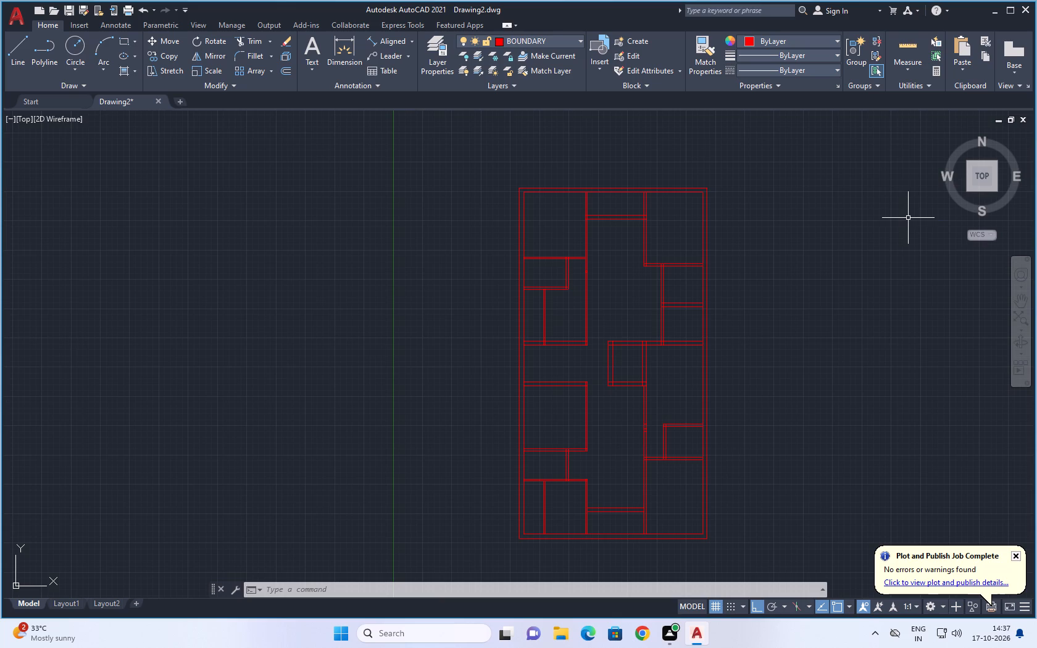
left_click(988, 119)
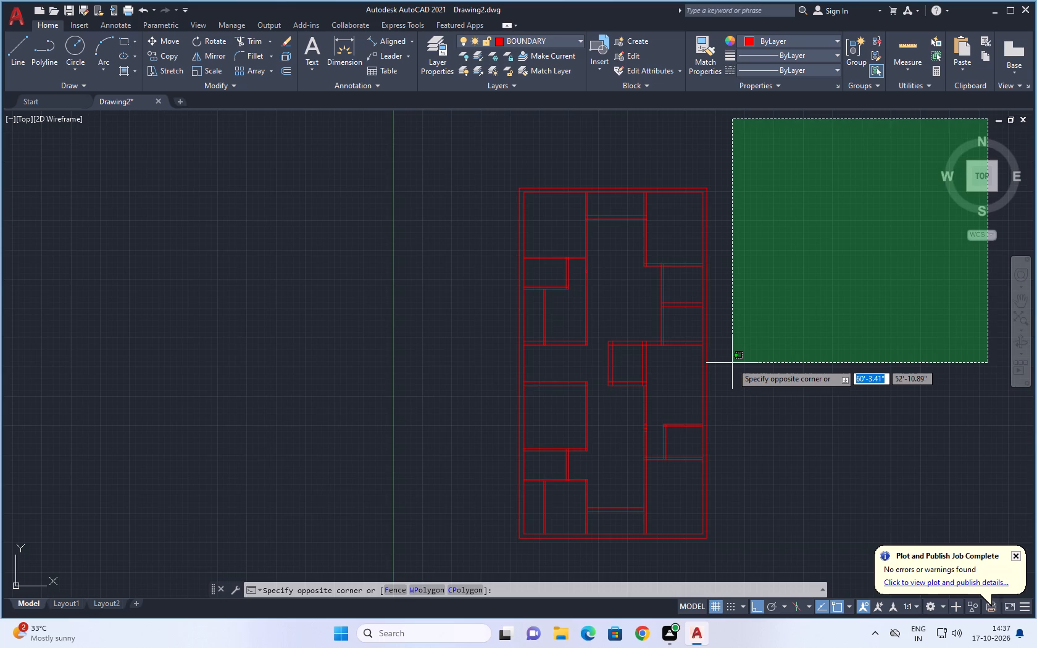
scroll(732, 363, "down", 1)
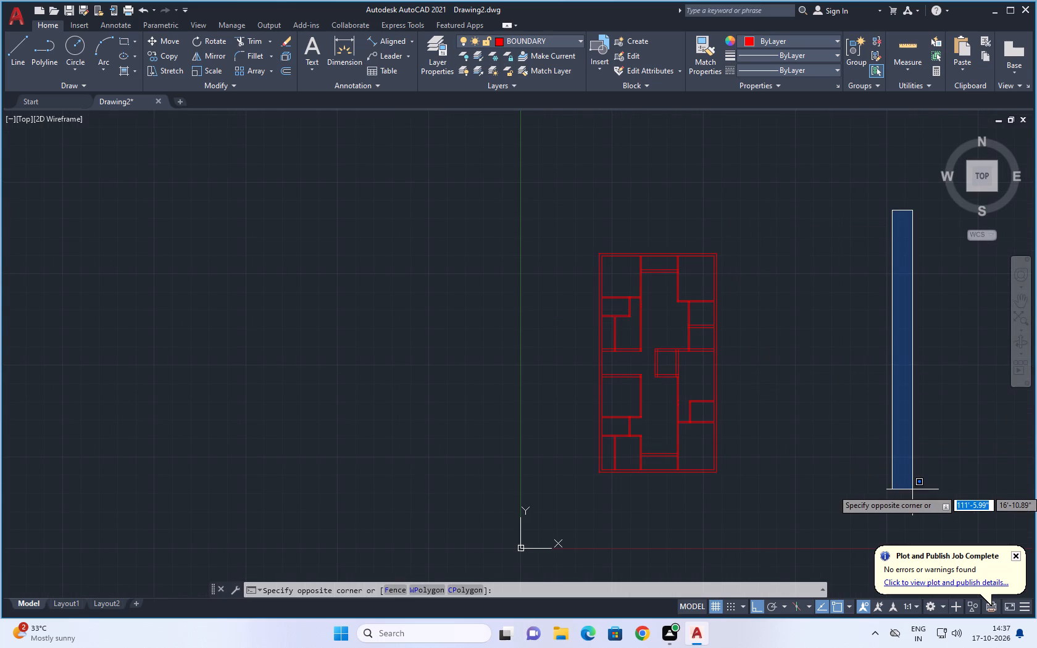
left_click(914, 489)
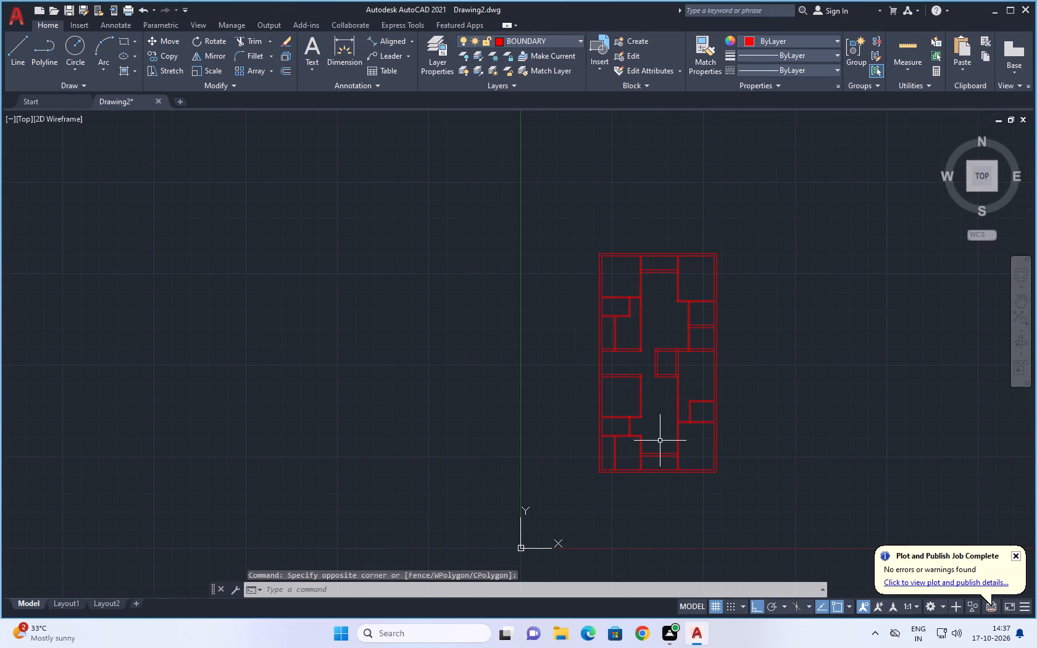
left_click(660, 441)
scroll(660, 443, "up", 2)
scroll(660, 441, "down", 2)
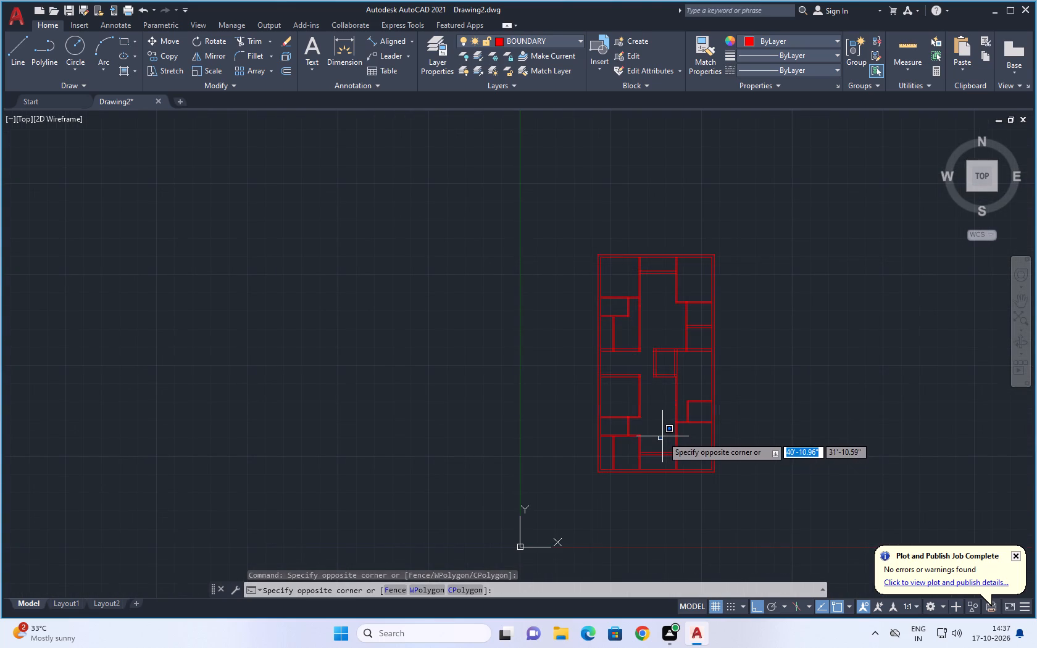
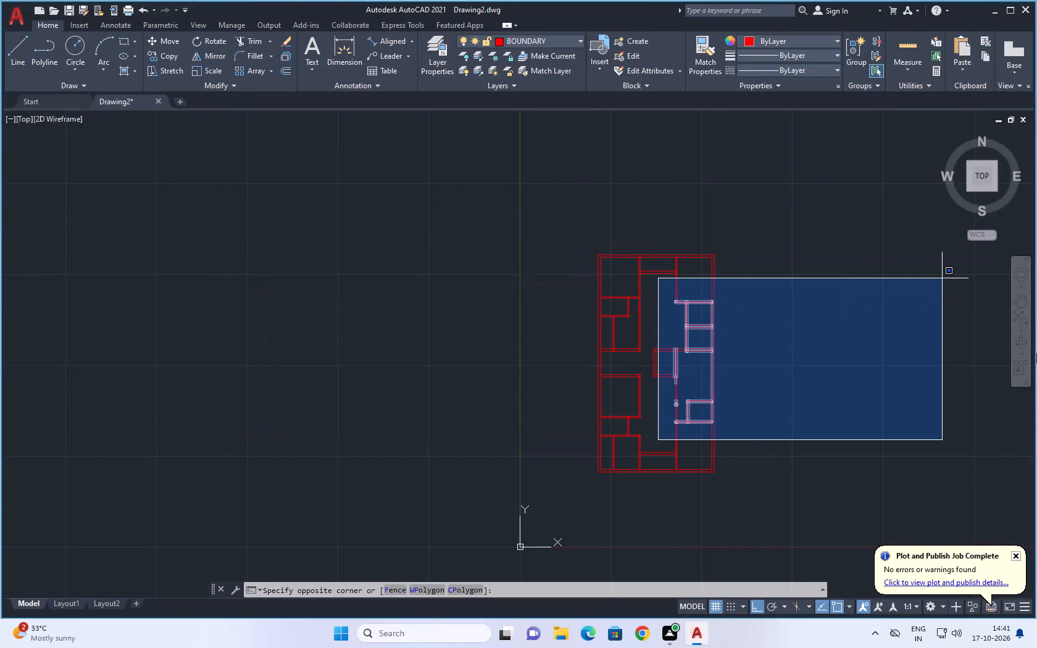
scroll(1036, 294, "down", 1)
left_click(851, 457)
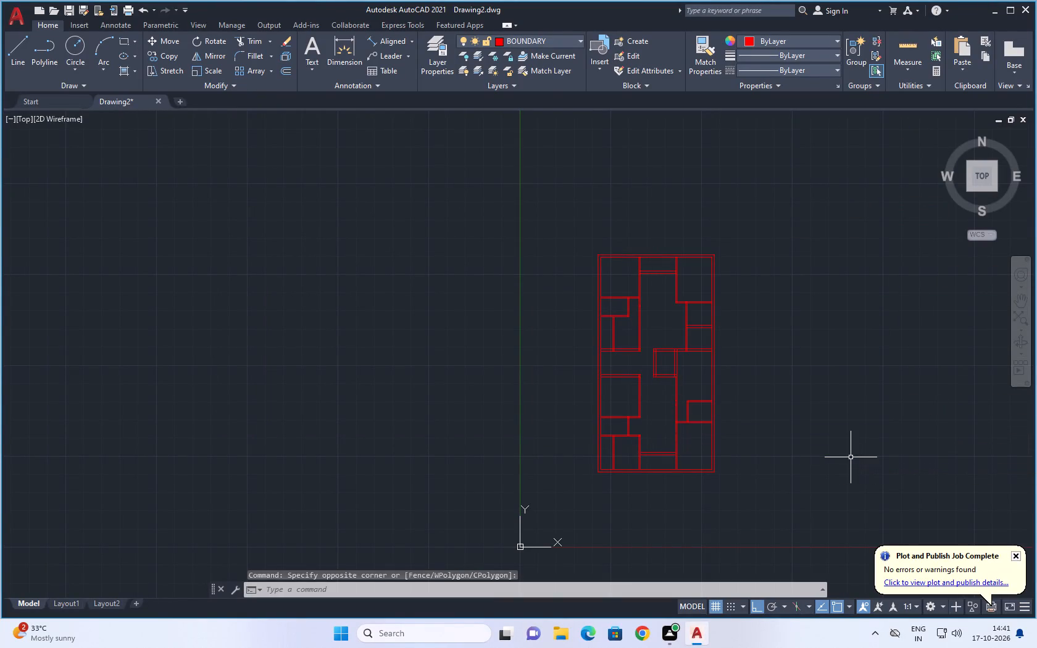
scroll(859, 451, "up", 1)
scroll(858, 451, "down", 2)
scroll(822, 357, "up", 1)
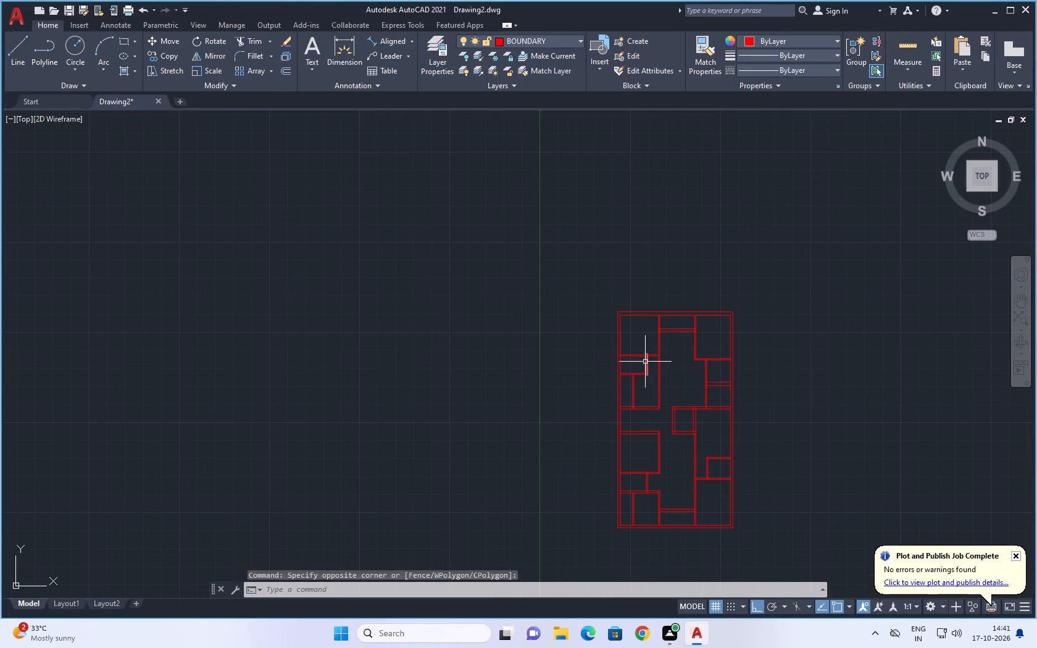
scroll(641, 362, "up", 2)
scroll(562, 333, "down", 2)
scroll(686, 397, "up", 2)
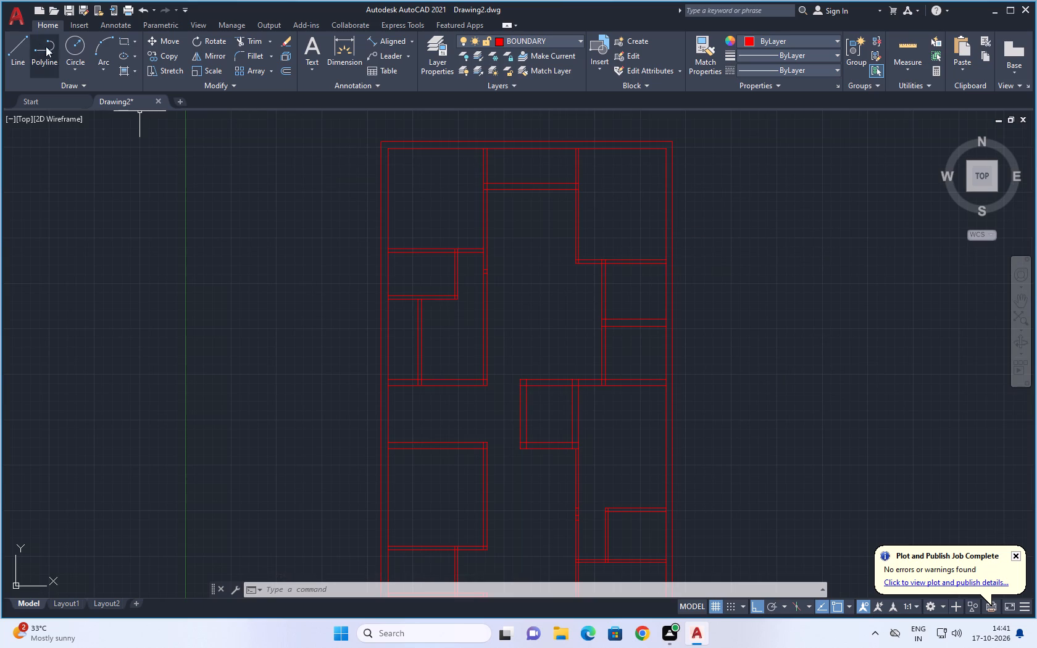
Draw a circle in the empty space to the right of the floor plan, level with its middle rooms.
left_click(31, 37)
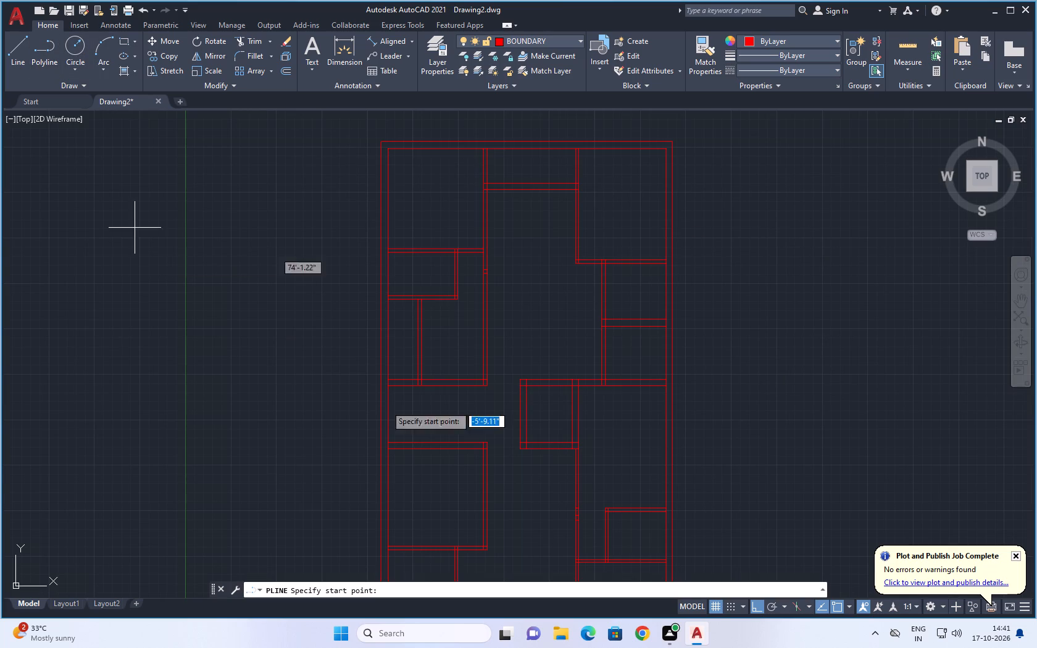
left_click(78, 44)
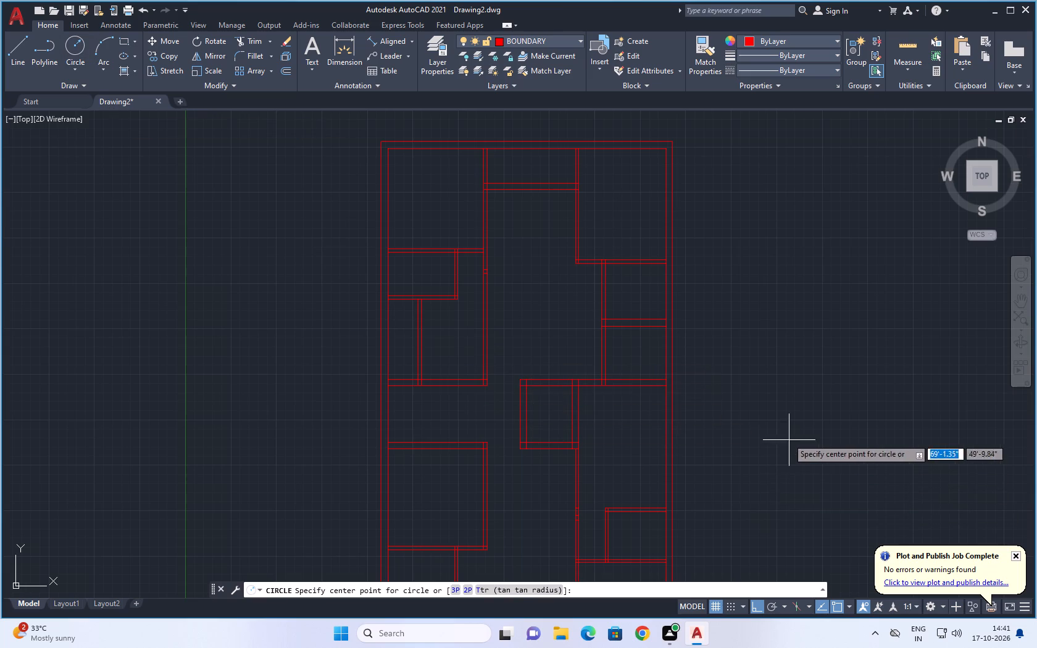
left_click(785, 430)
left_click(821, 393)
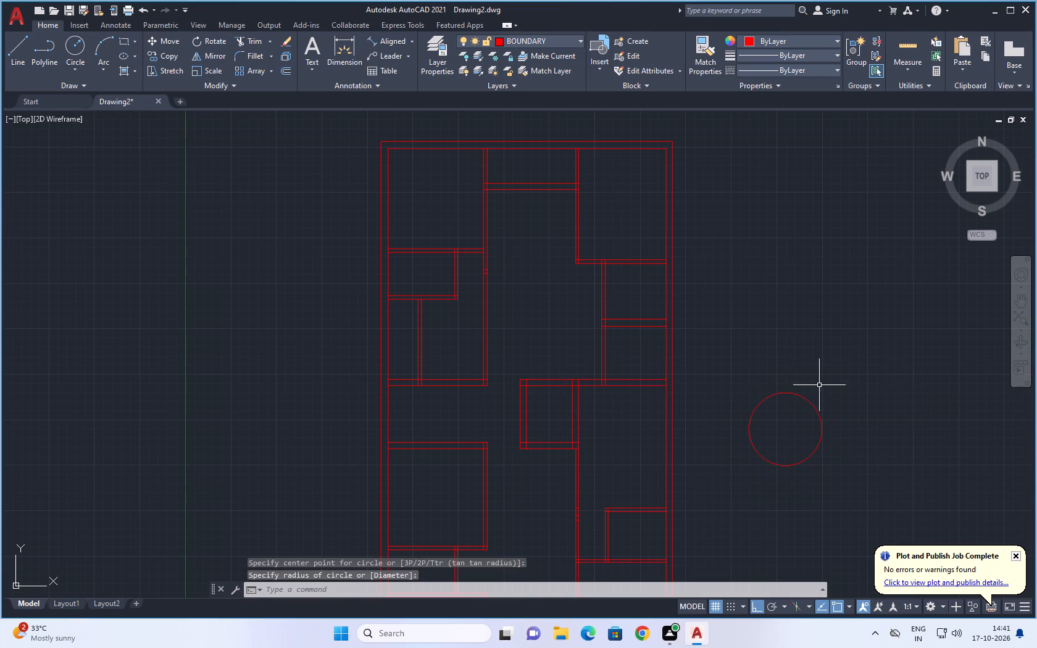
left_click_drag(813, 381, 839, 454)
left_click(828, 451)
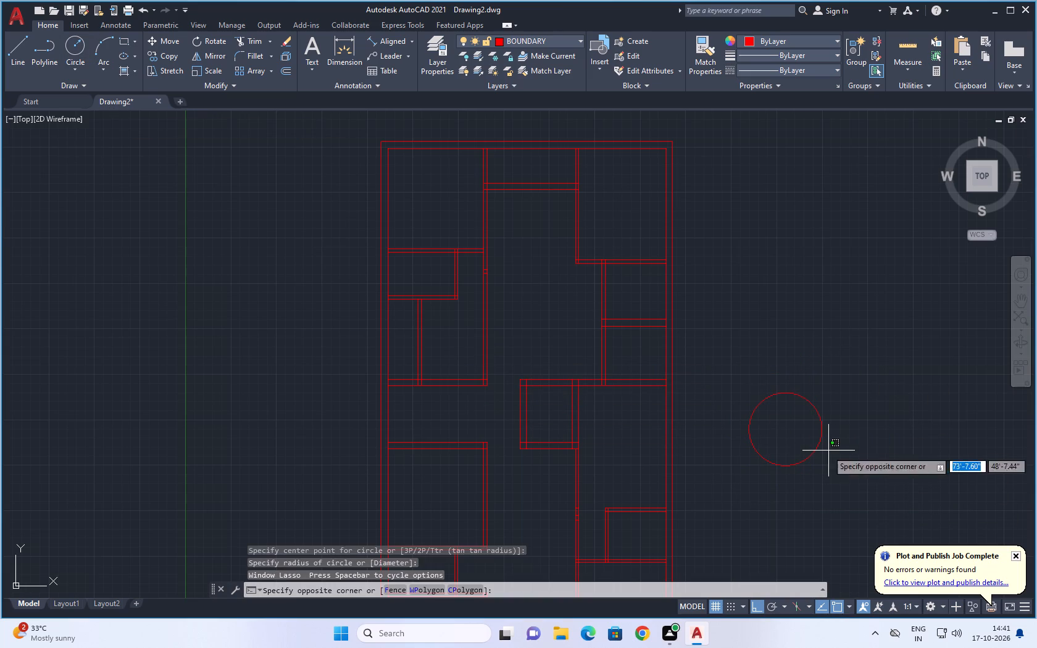
left_click(827, 370)
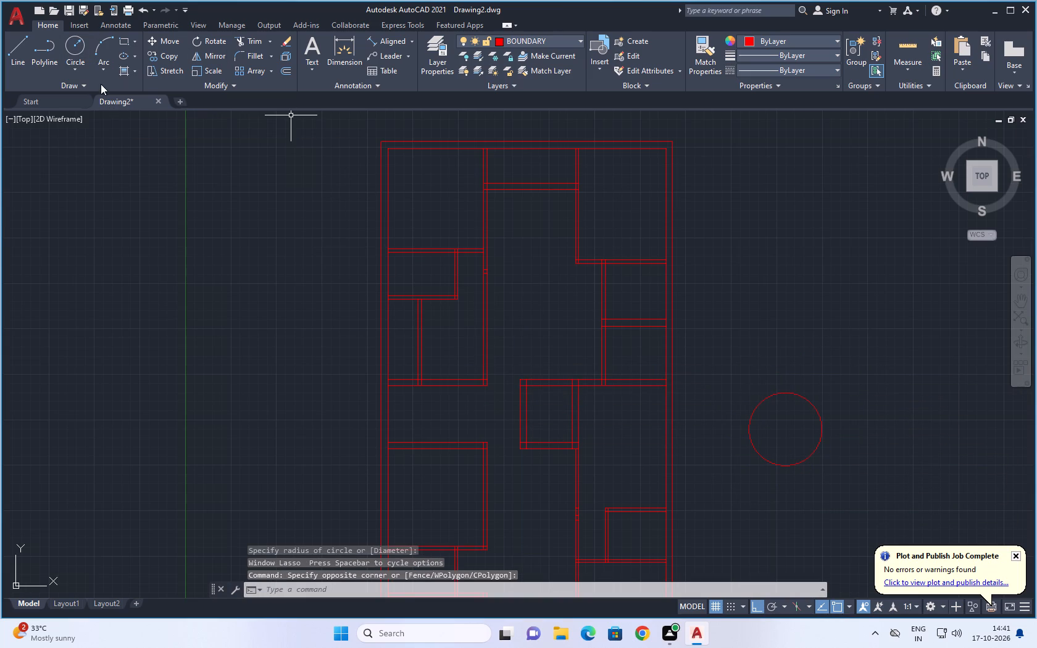
Draw an open polyline around the circle with a slanted left side, continuing into a rectangular loop above and to the right of it.
left_click(40, 45)
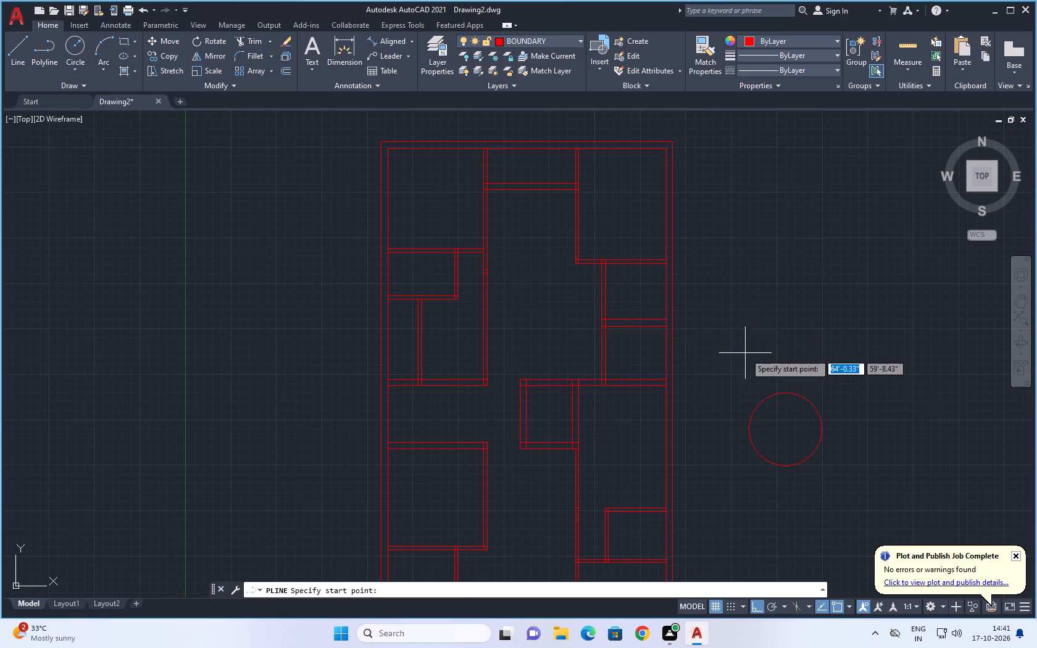
left_click(745, 353)
left_click(848, 352)
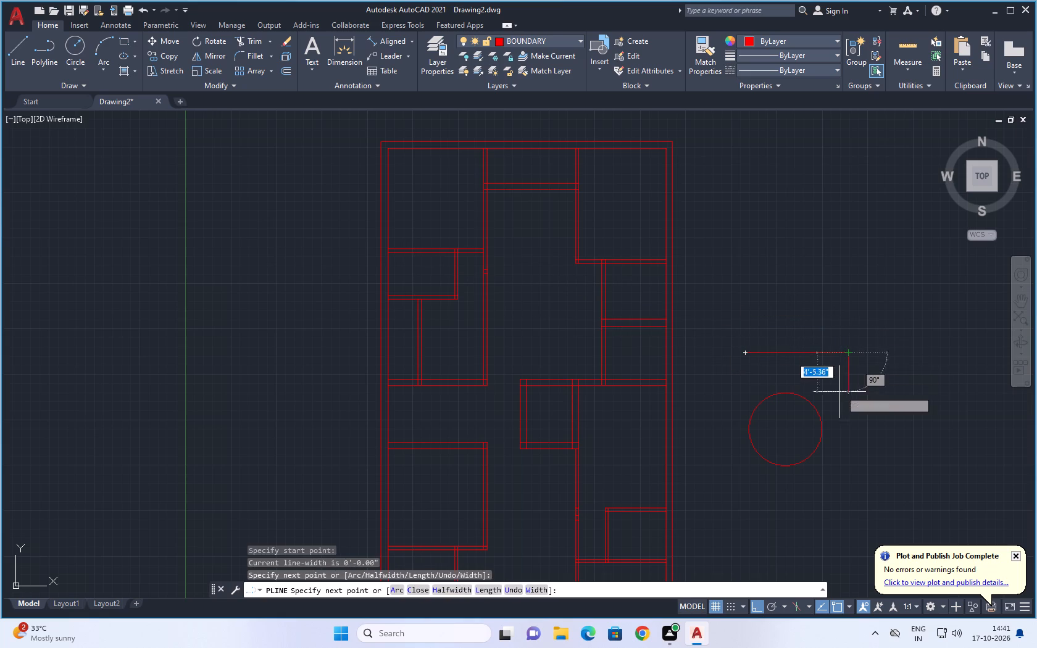
left_click(819, 486)
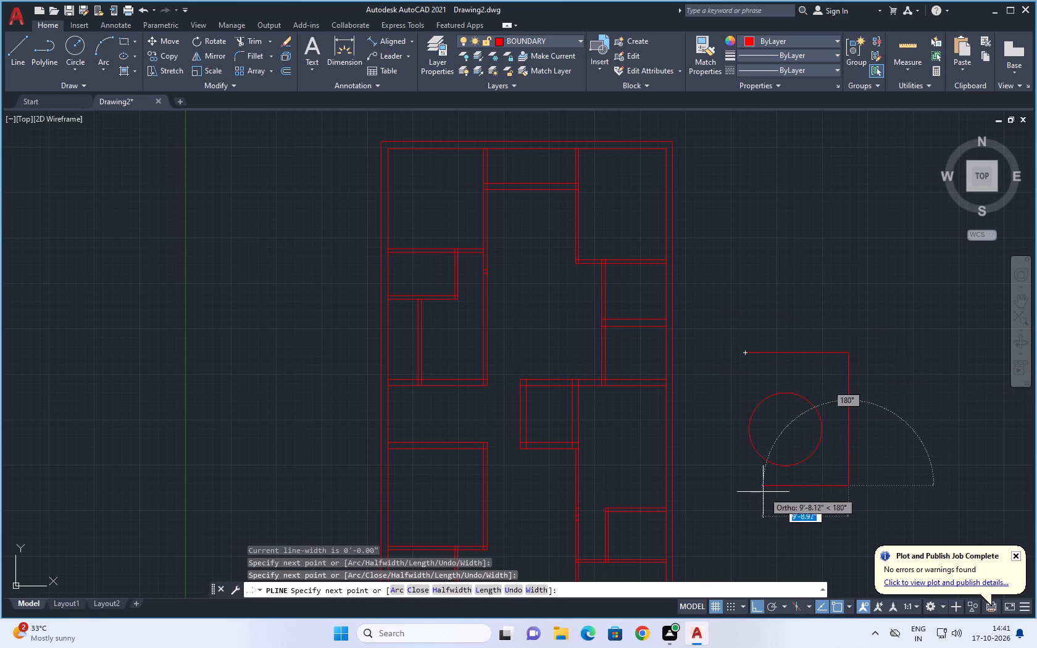
left_click(721, 492)
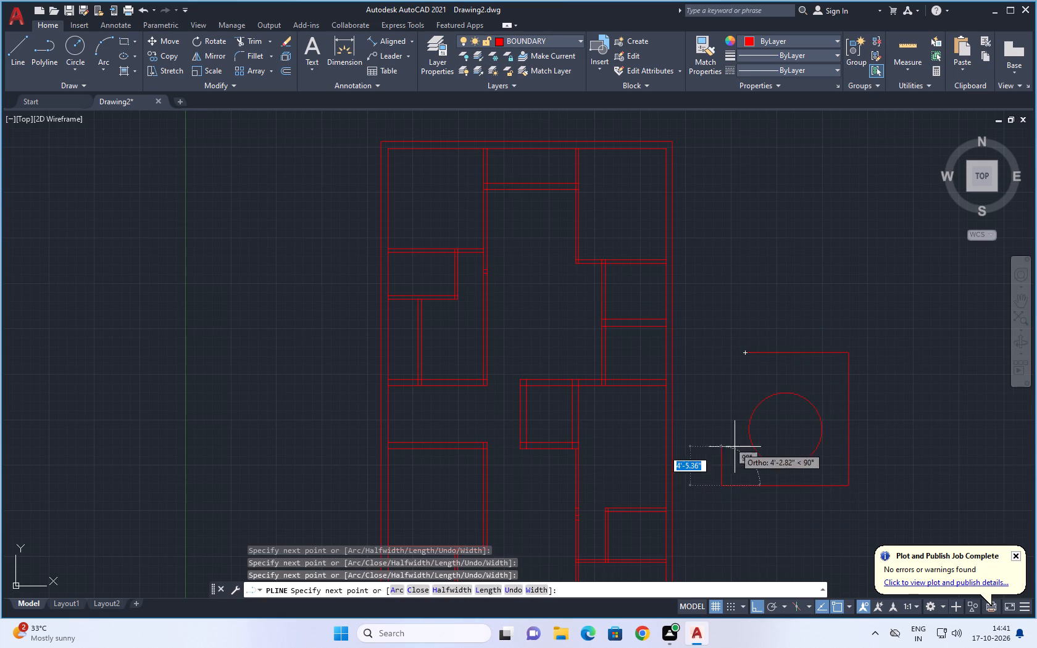
left_click(759, 349)
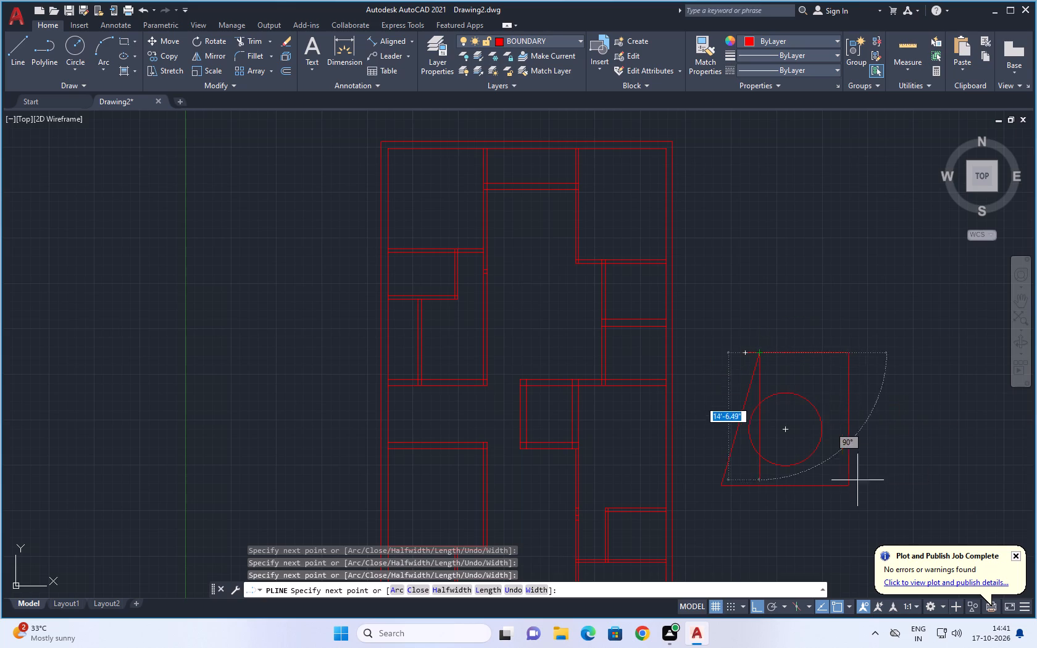
left_click(931, 477)
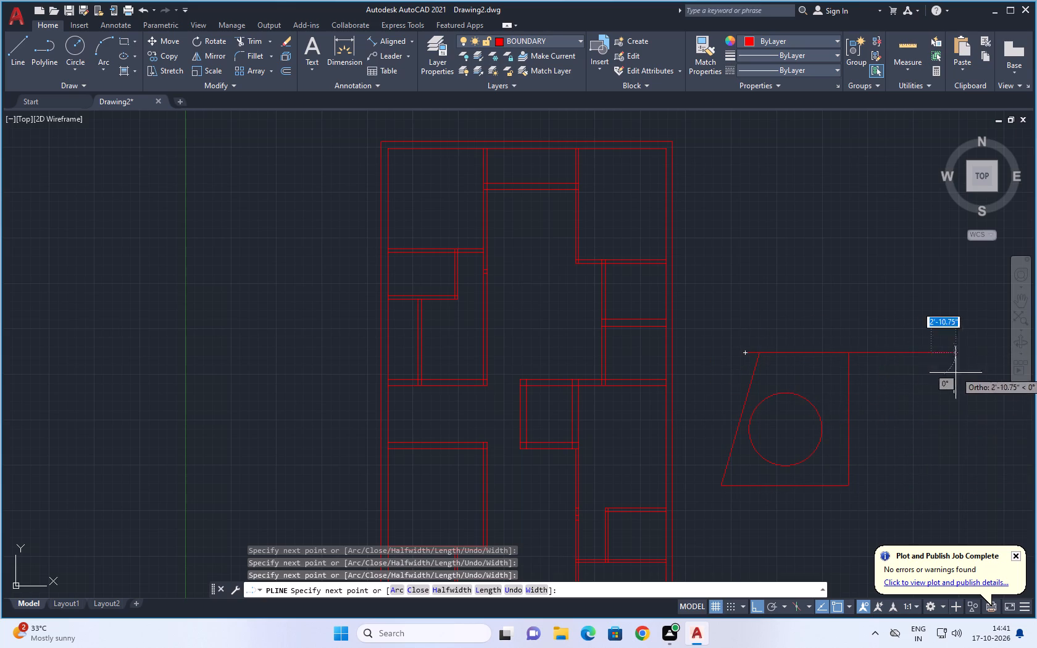
left_click(907, 230)
left_click(841, 223)
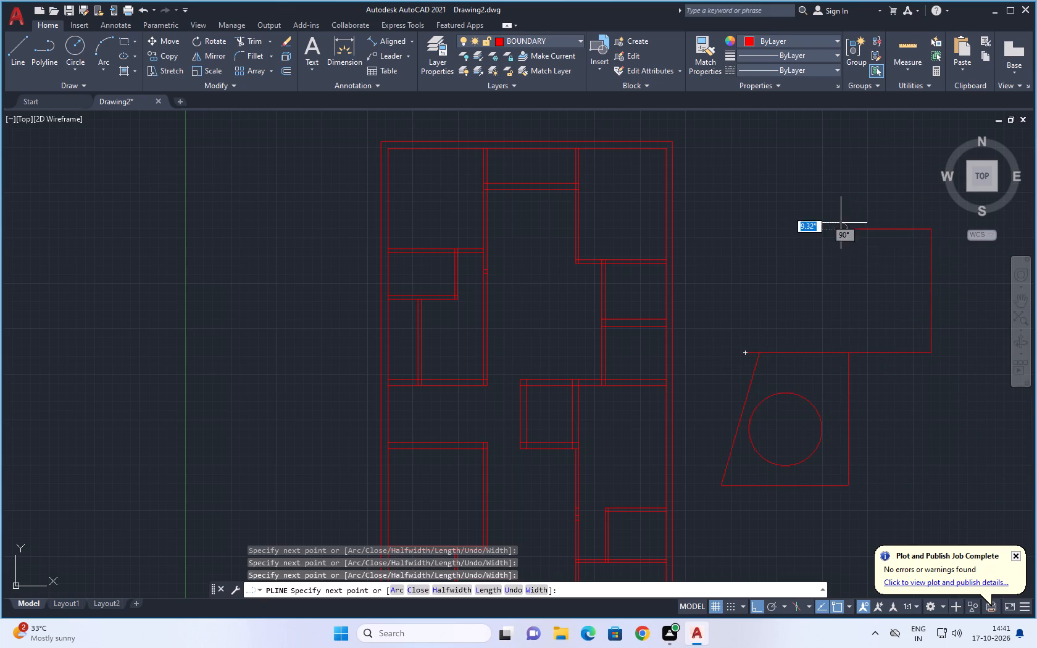
left_click(962, 360)
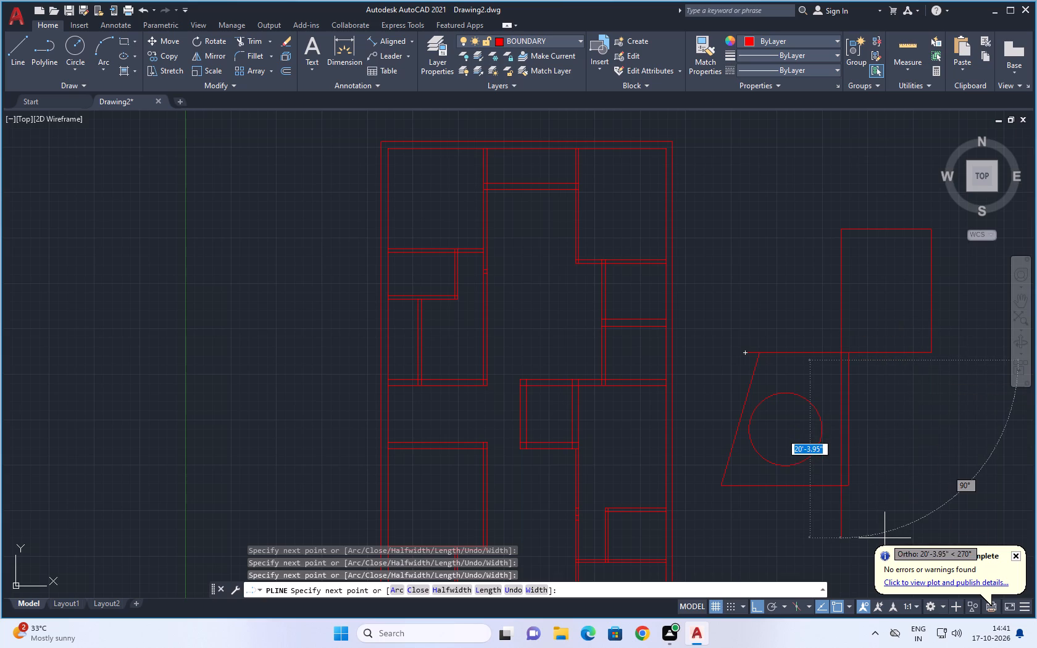
key("Escape")
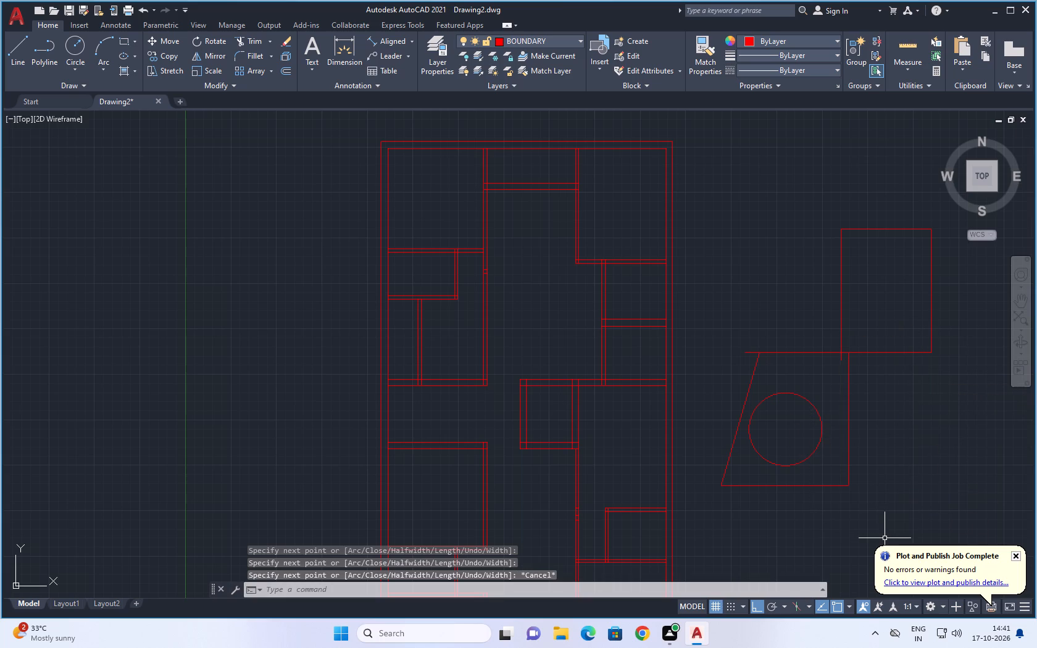
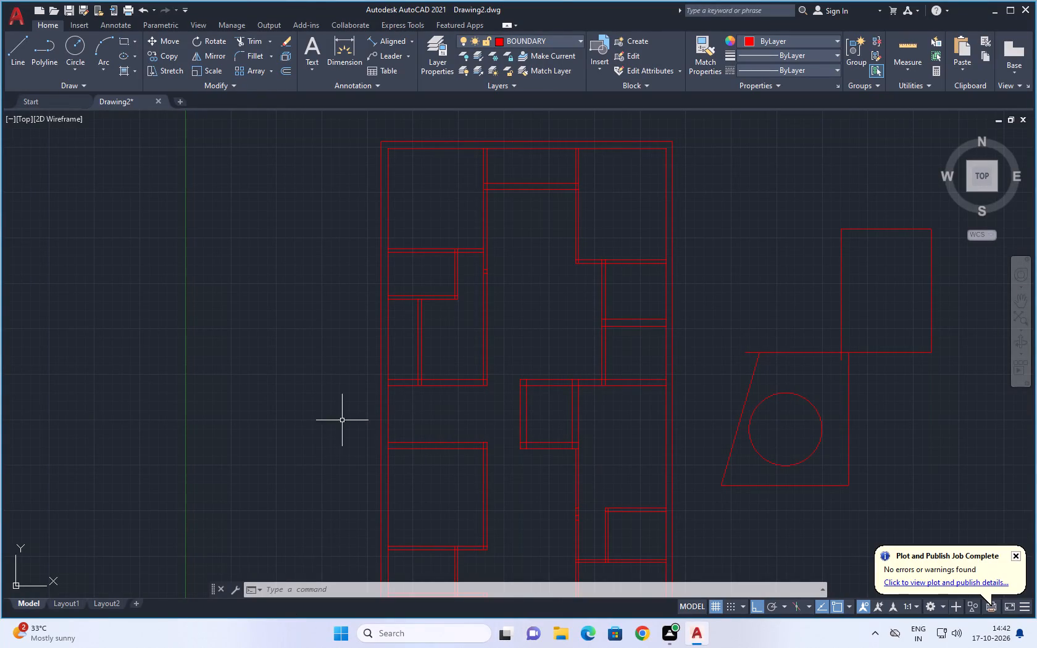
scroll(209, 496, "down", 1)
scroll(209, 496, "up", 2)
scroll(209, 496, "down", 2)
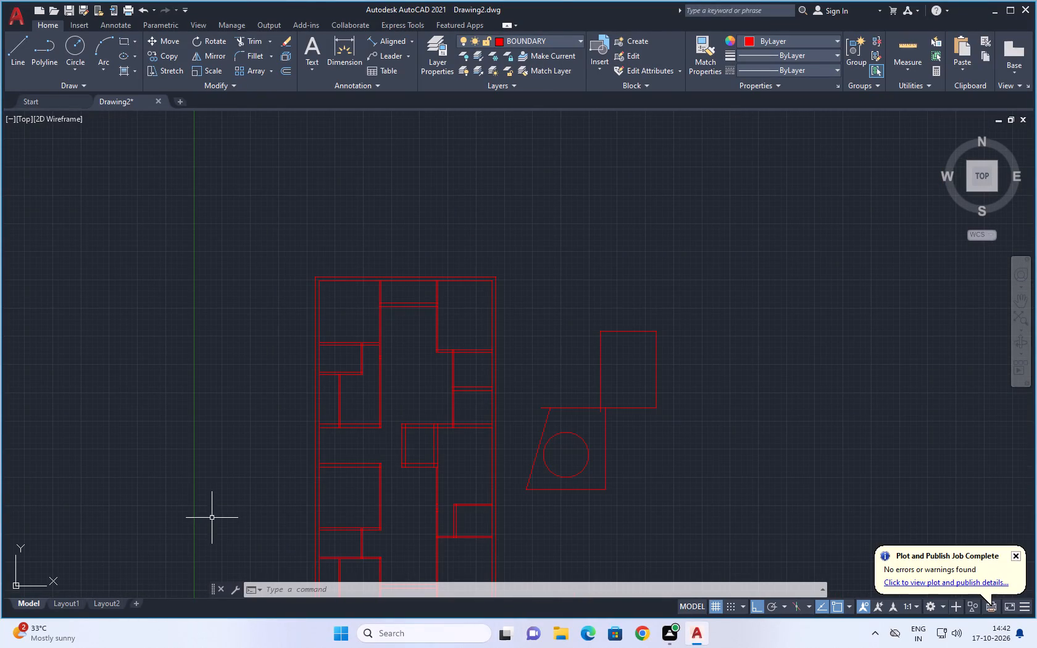
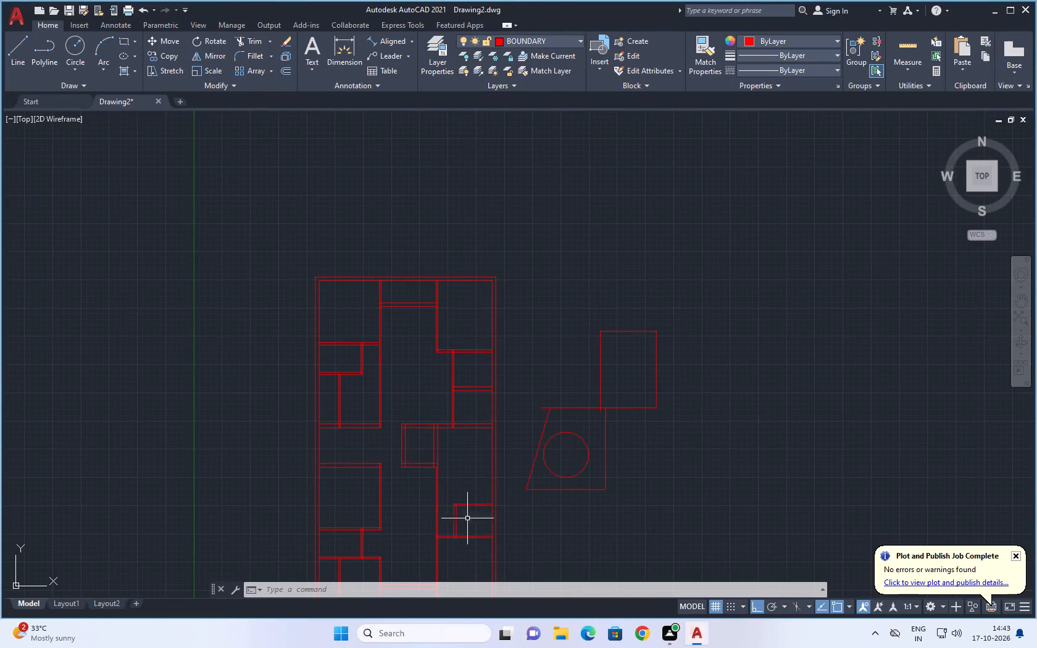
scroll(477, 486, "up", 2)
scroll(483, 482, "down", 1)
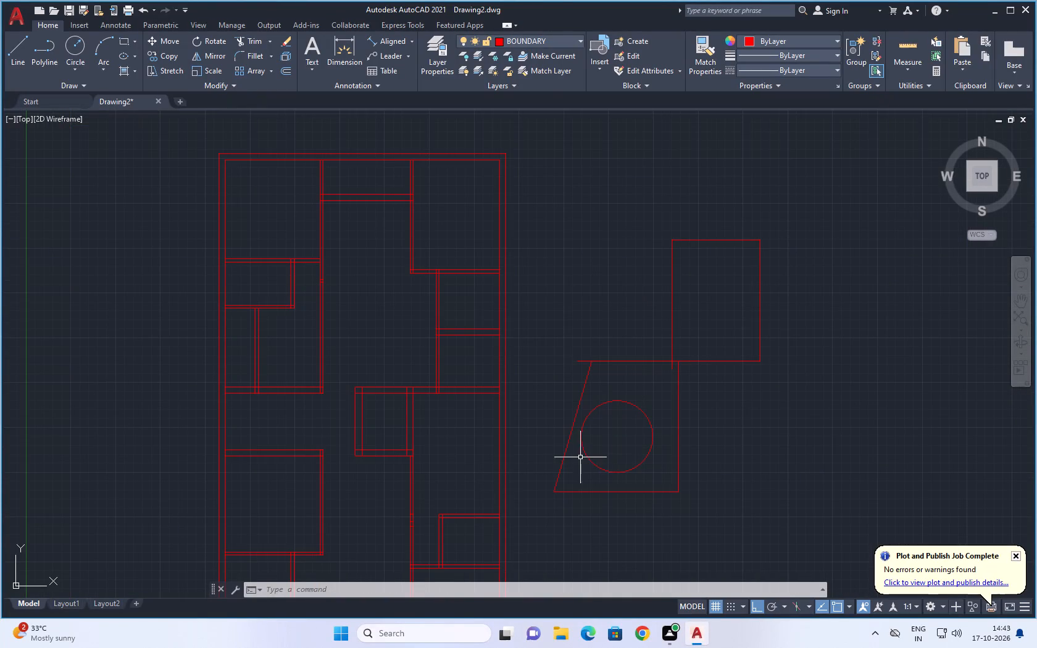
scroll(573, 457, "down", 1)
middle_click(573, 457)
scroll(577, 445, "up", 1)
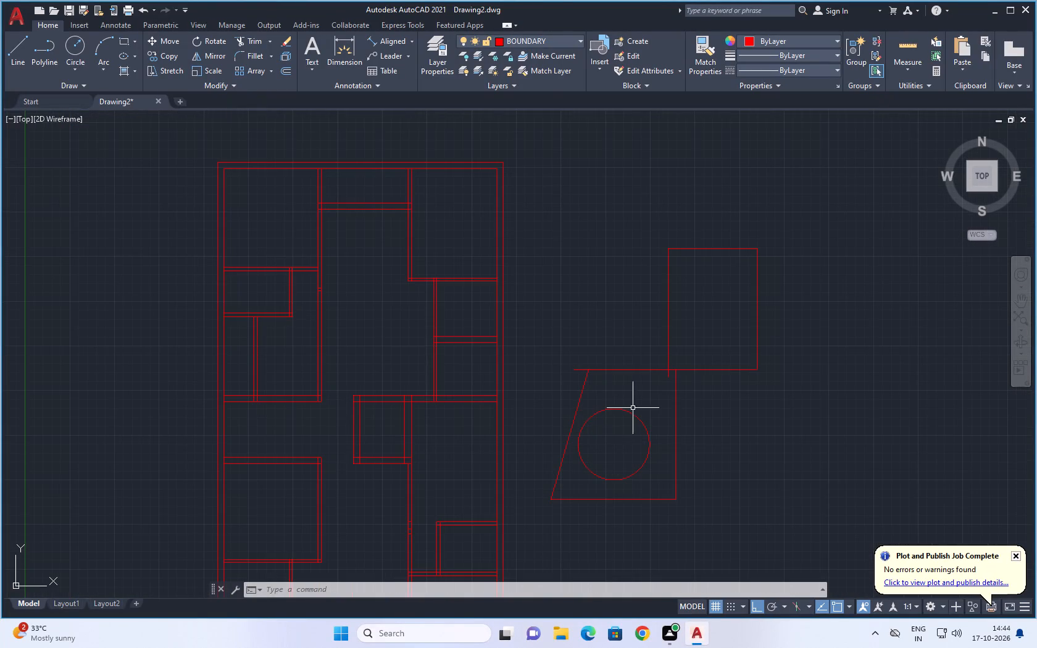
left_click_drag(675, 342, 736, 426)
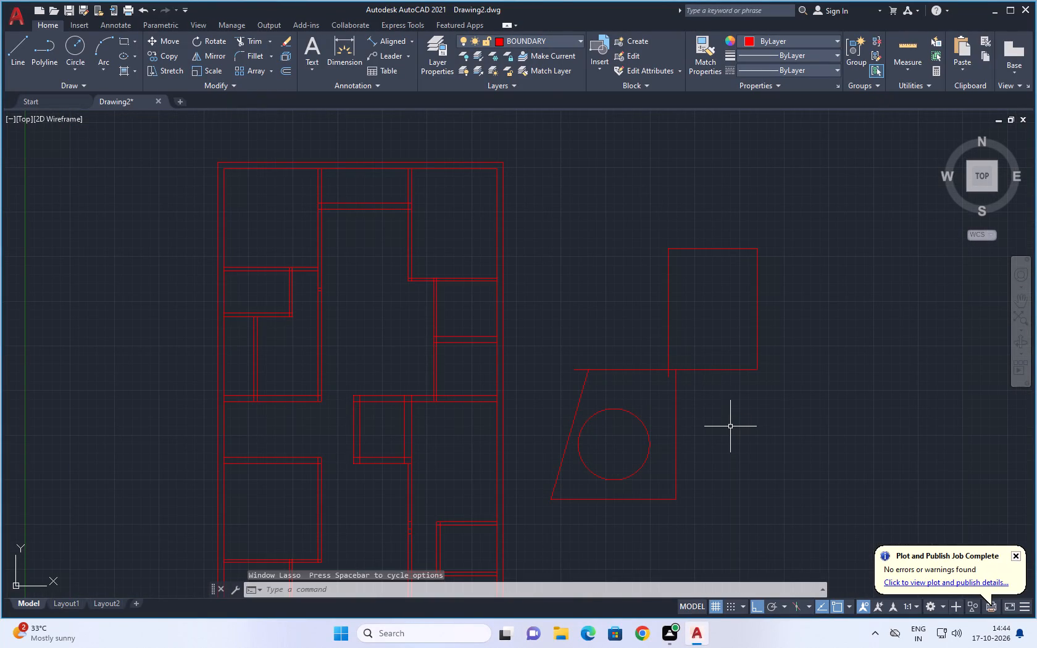
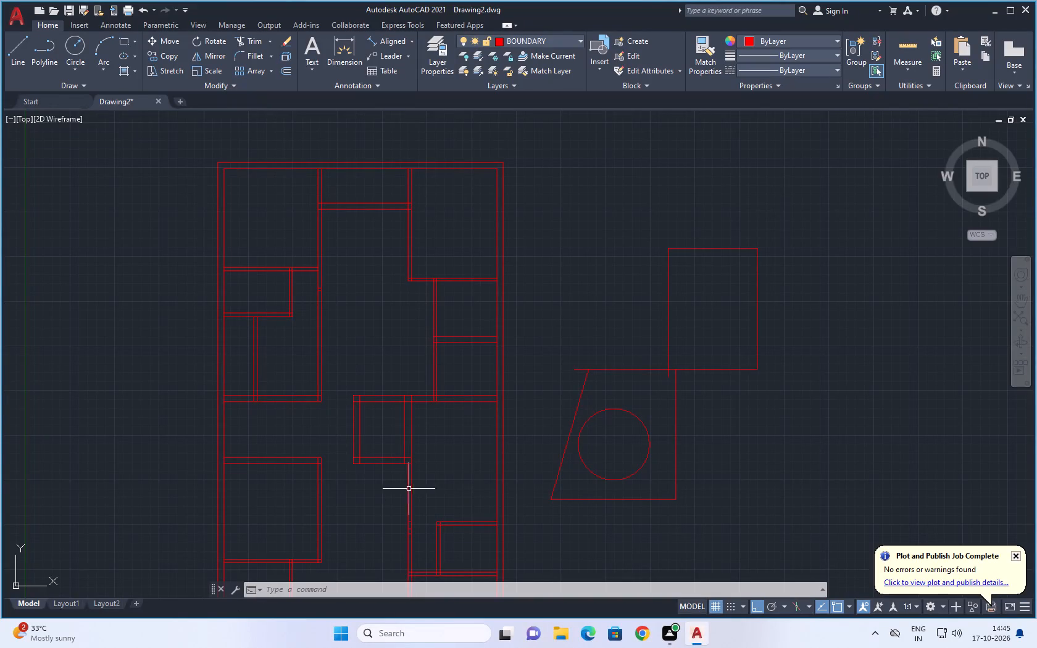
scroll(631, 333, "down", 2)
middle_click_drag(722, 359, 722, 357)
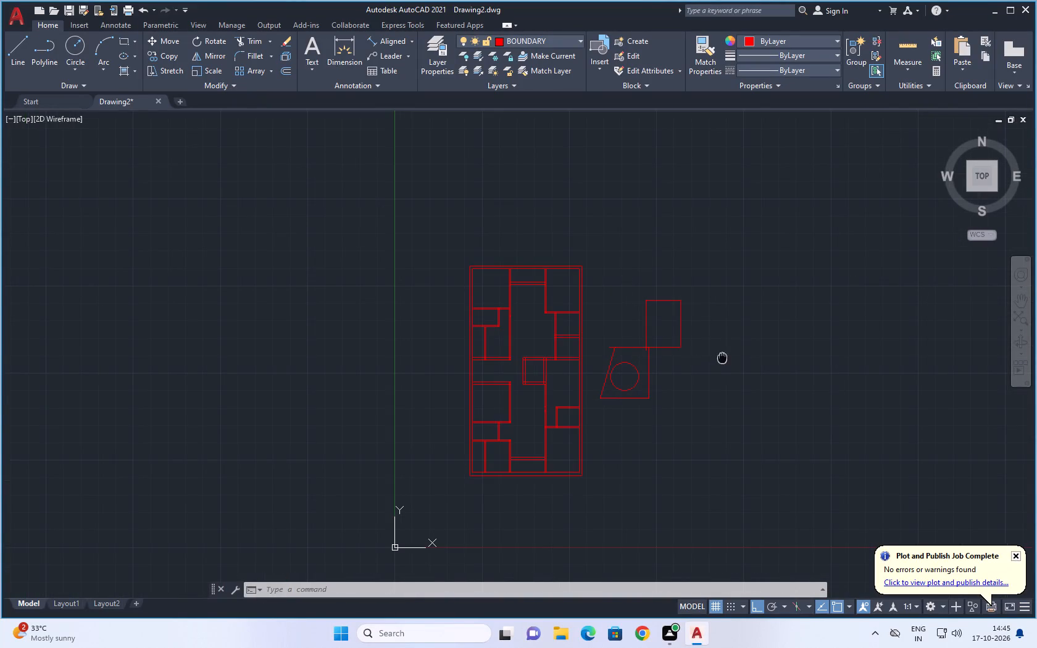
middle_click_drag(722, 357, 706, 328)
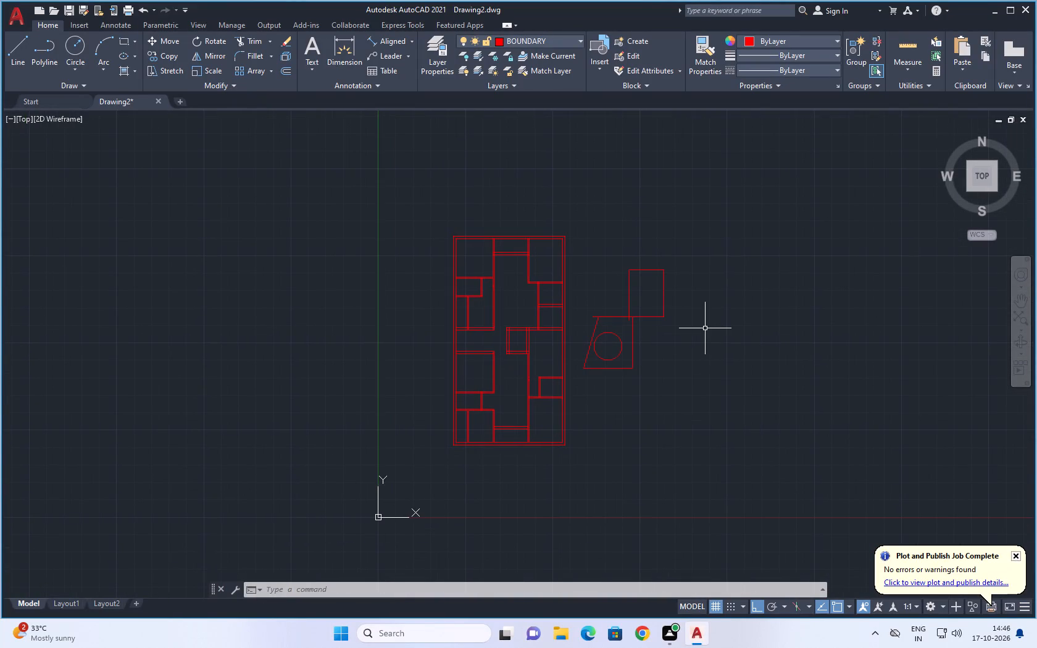
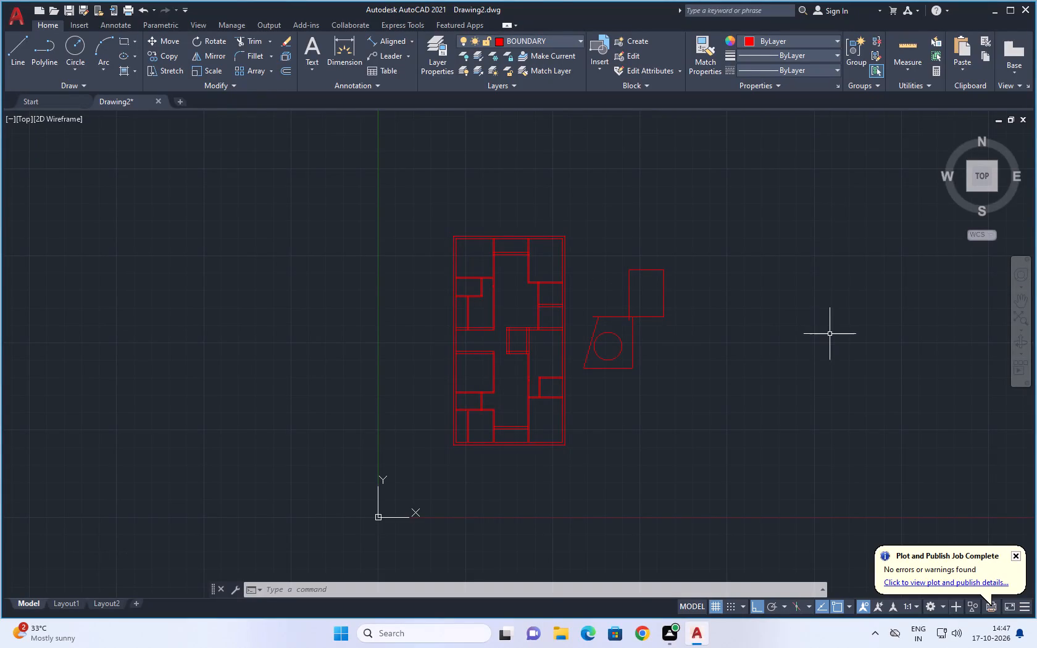
Erase the sample circle and polyline shapes beside the floor plan.
scroll(690, 294, "up", 1)
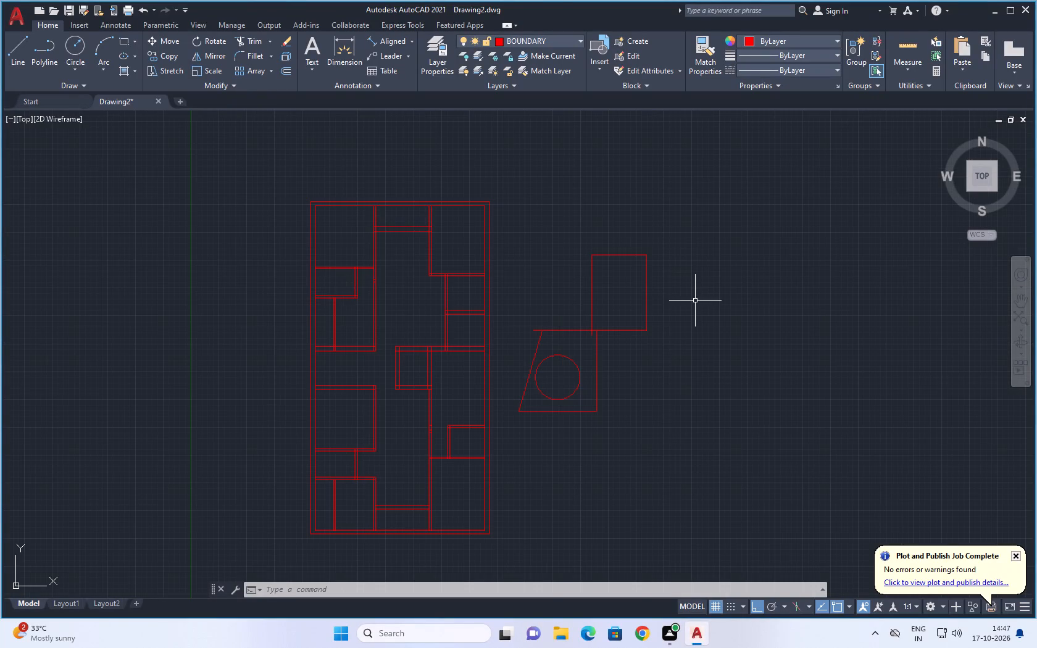
key("Escape")
left_click(685, 225)
left_click(531, 438)
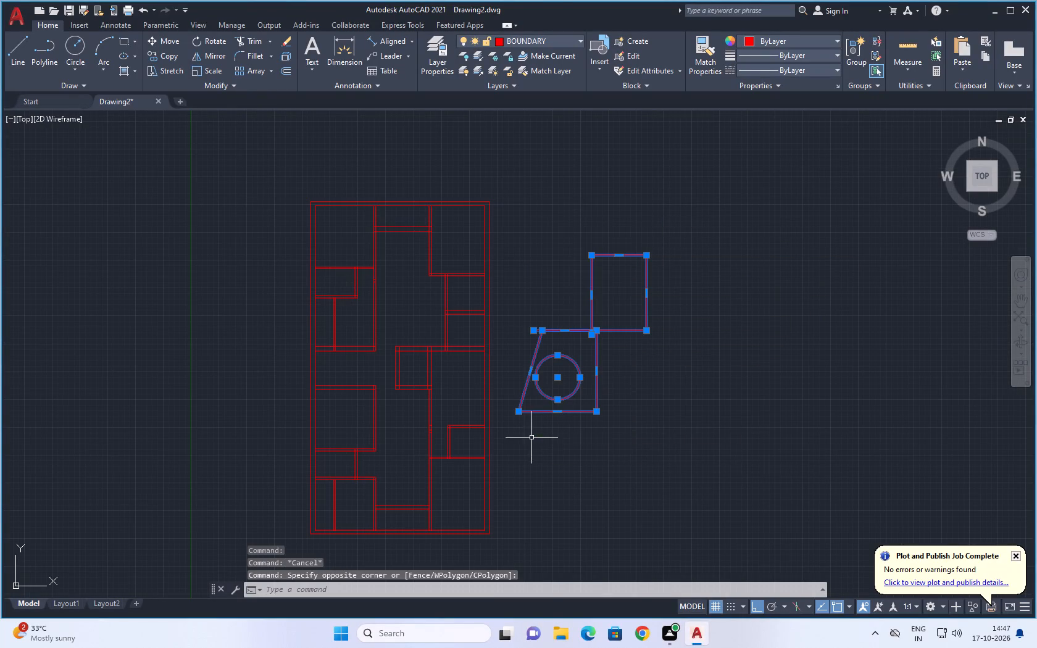
key("Delete")
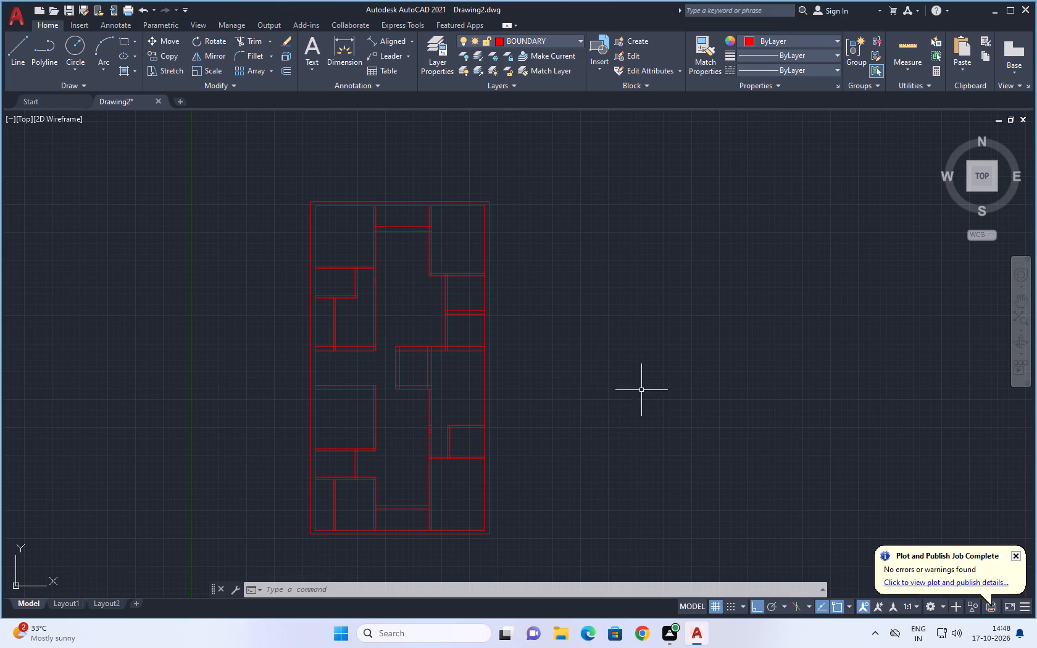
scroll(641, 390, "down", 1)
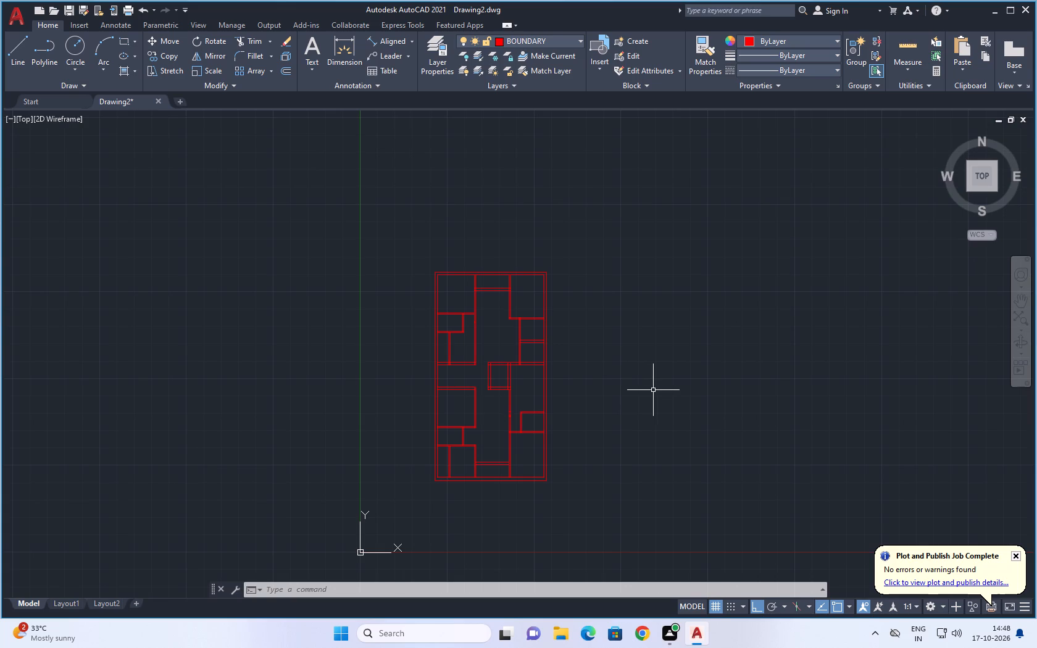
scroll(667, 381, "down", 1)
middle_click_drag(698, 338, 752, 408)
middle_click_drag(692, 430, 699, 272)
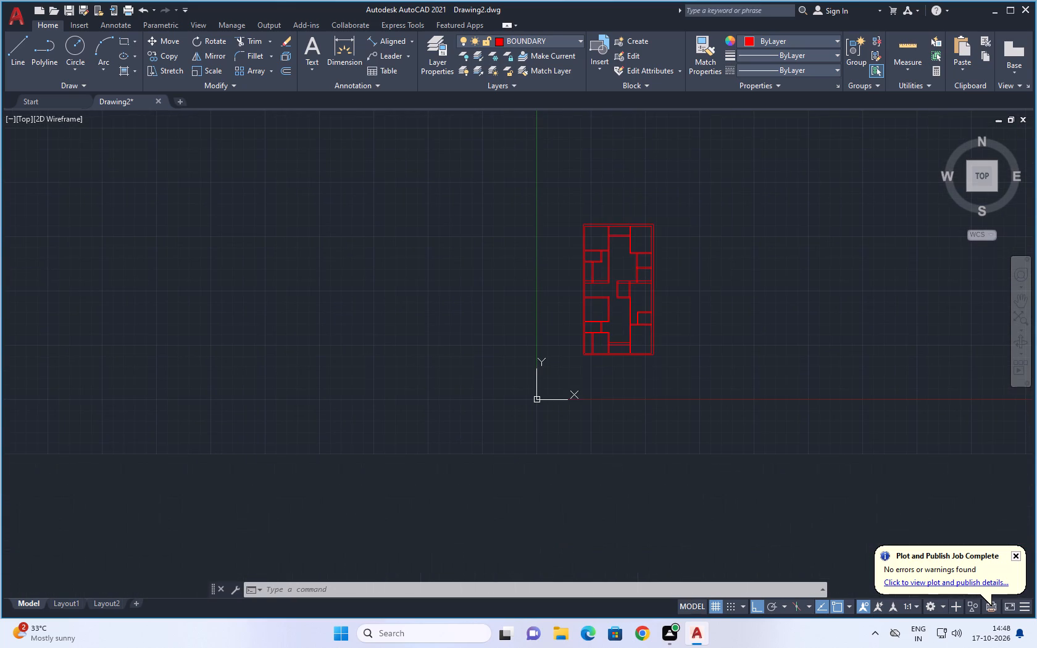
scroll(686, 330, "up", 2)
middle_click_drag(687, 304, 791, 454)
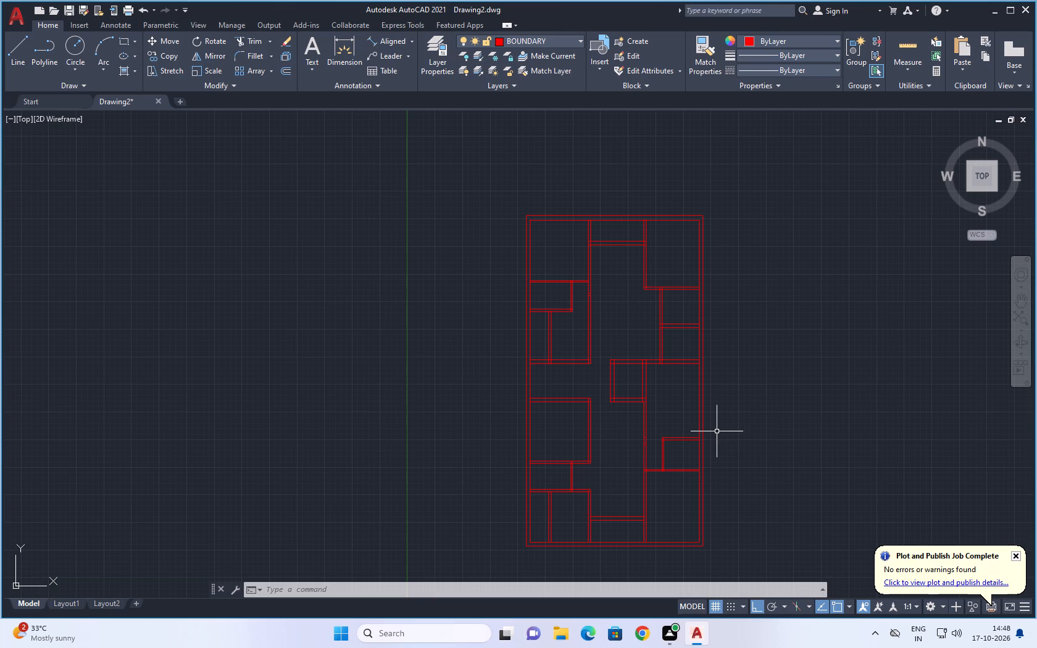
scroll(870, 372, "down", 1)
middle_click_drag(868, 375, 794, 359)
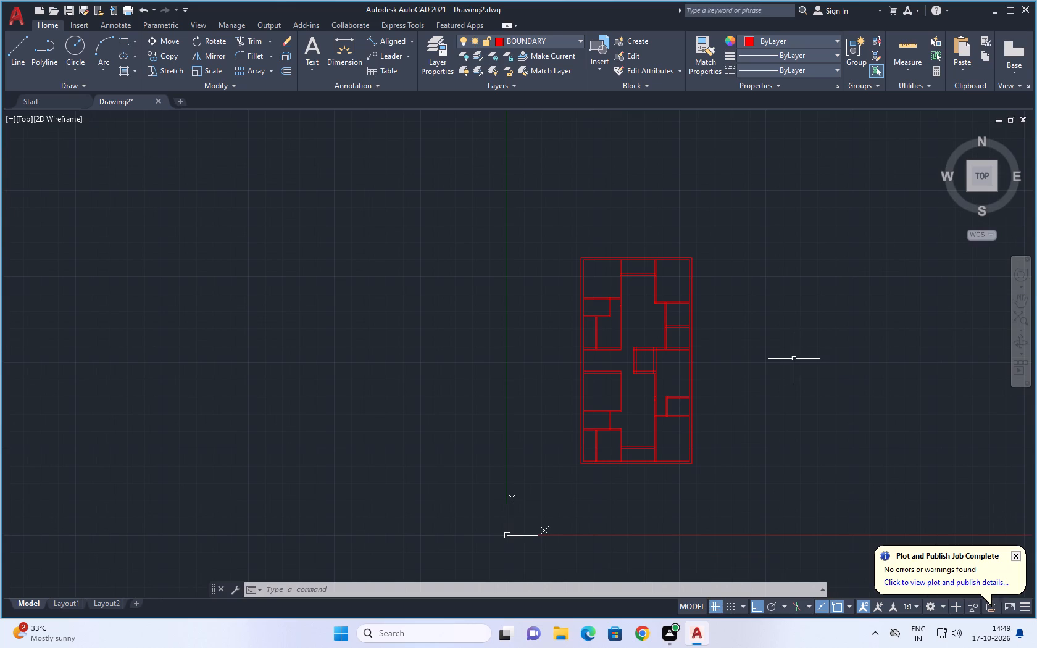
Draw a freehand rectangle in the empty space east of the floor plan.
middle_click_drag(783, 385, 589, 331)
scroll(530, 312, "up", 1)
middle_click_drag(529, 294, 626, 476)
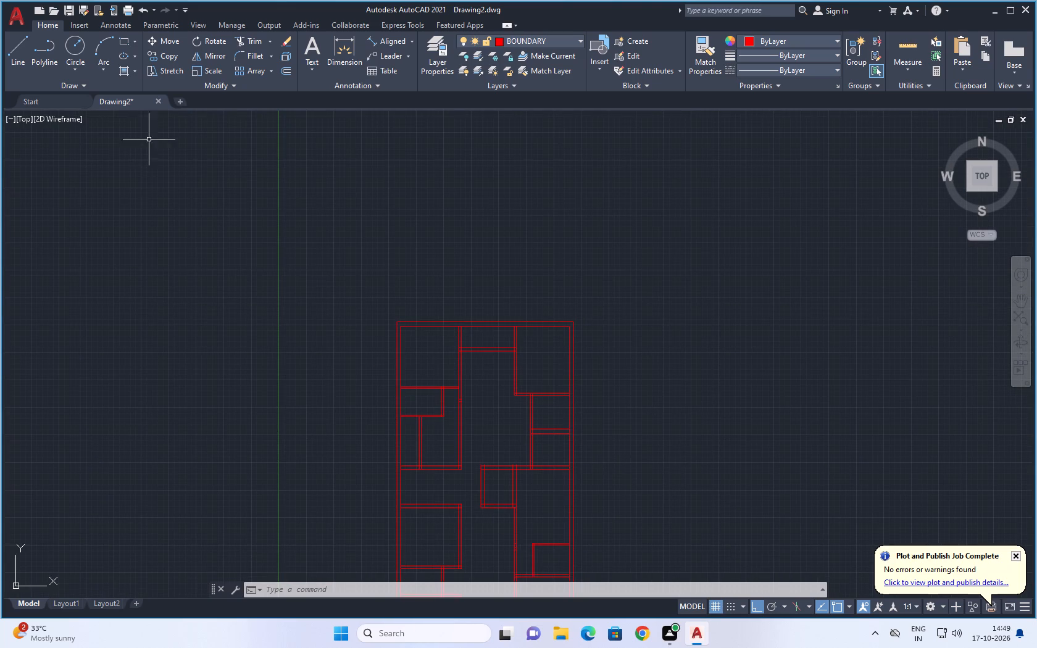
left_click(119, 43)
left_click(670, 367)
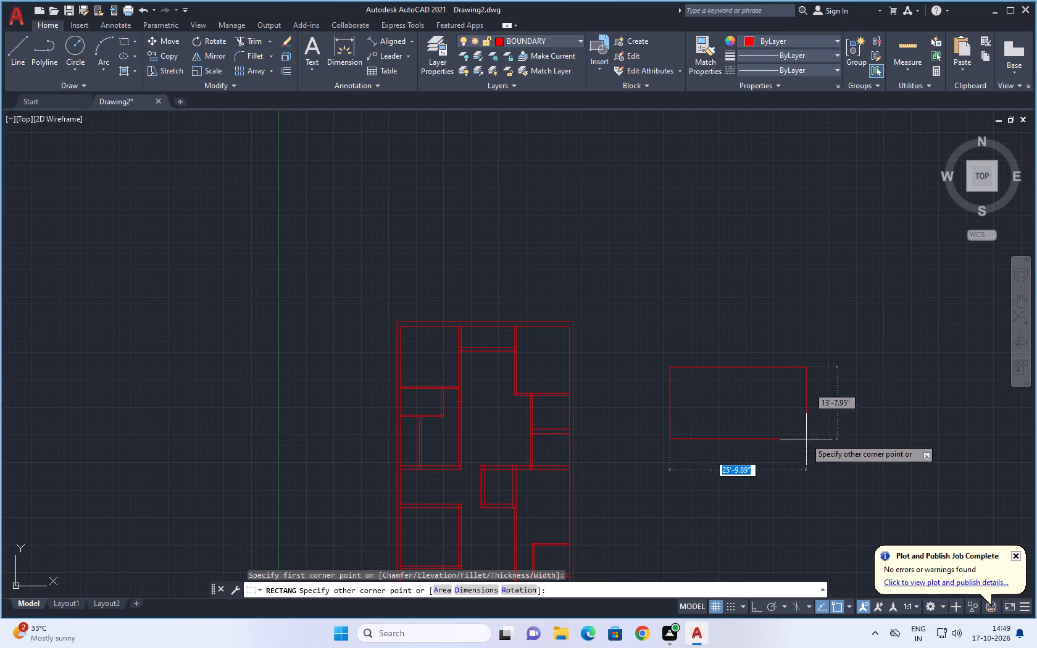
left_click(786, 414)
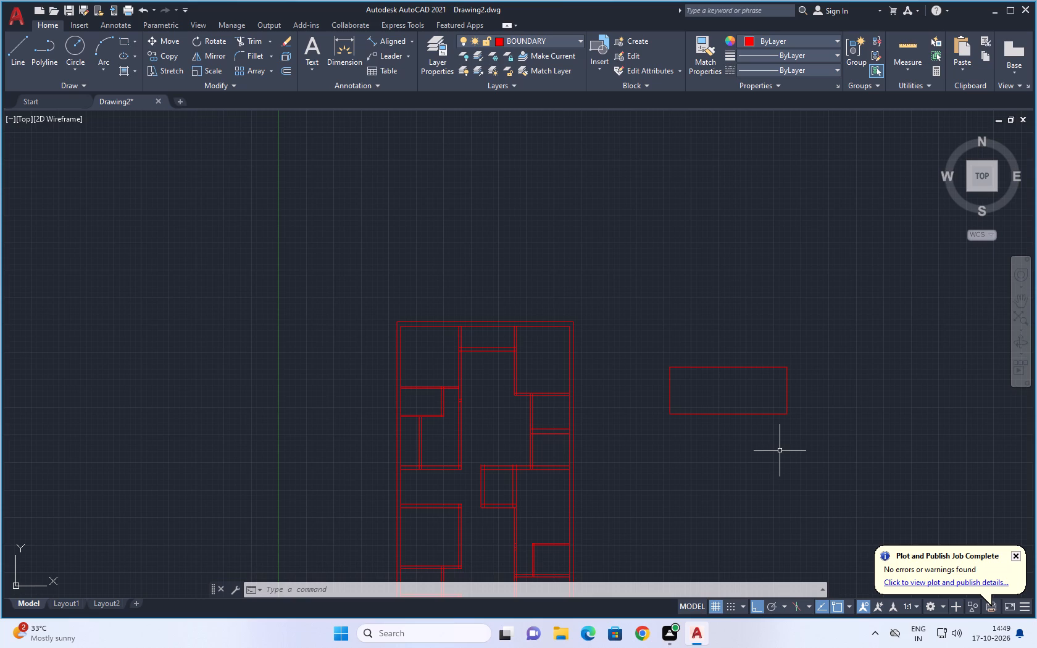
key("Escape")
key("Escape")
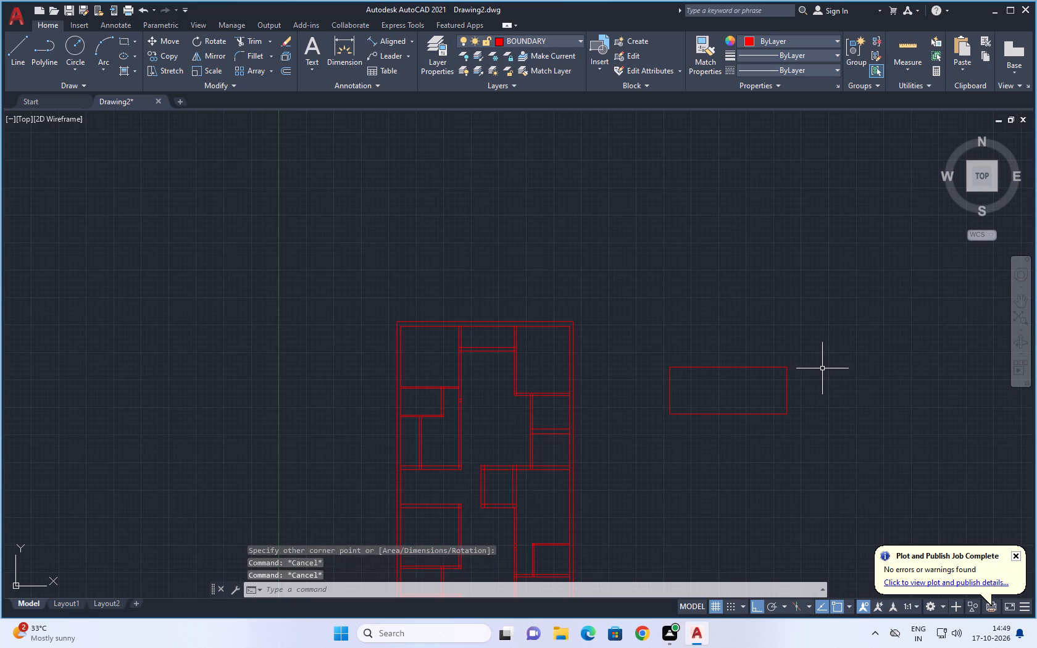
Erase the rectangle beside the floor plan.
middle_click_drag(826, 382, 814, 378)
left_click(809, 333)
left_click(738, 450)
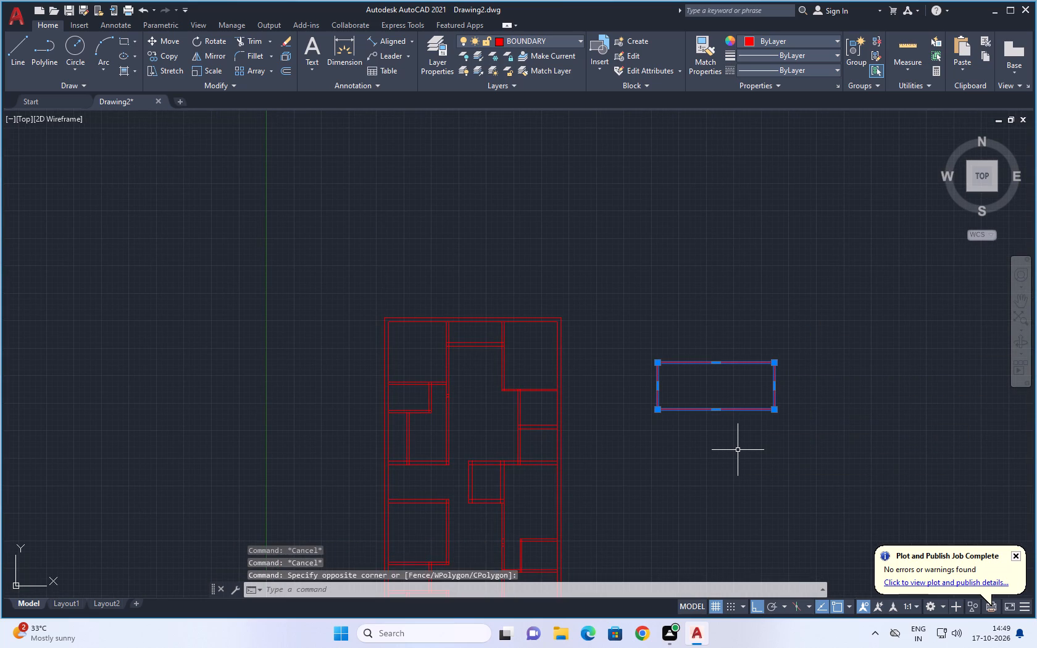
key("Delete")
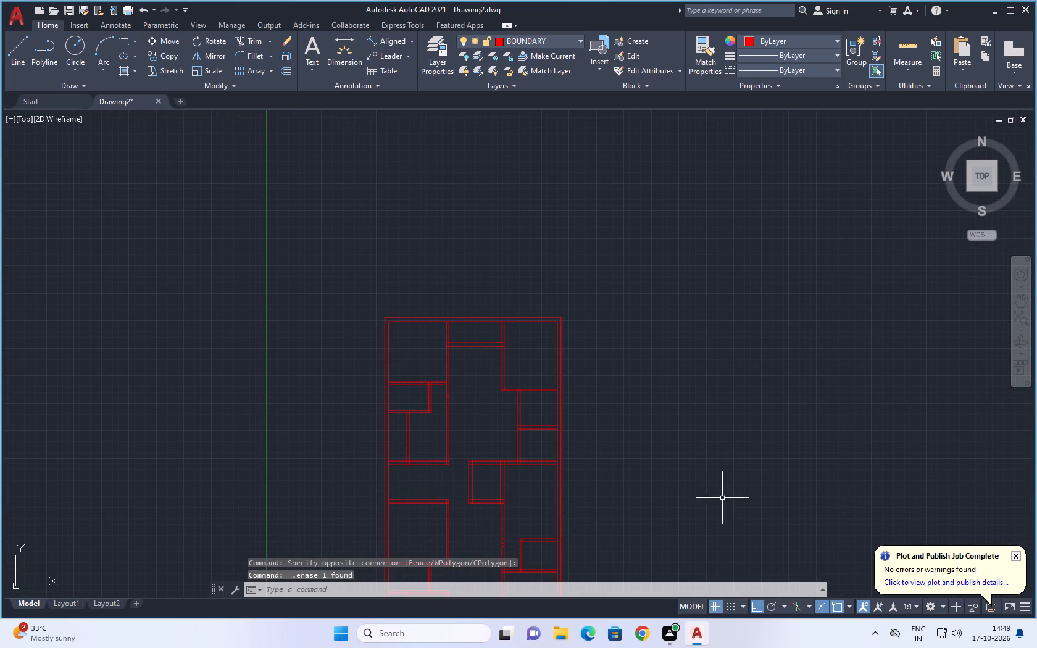
Offset the end line of the upper-left room's bottom partition 6" westward from the central wall to mark a door jamb.
middle_click_drag(705, 506, 712, 416)
middle_click_drag(657, 323, 659, 326)
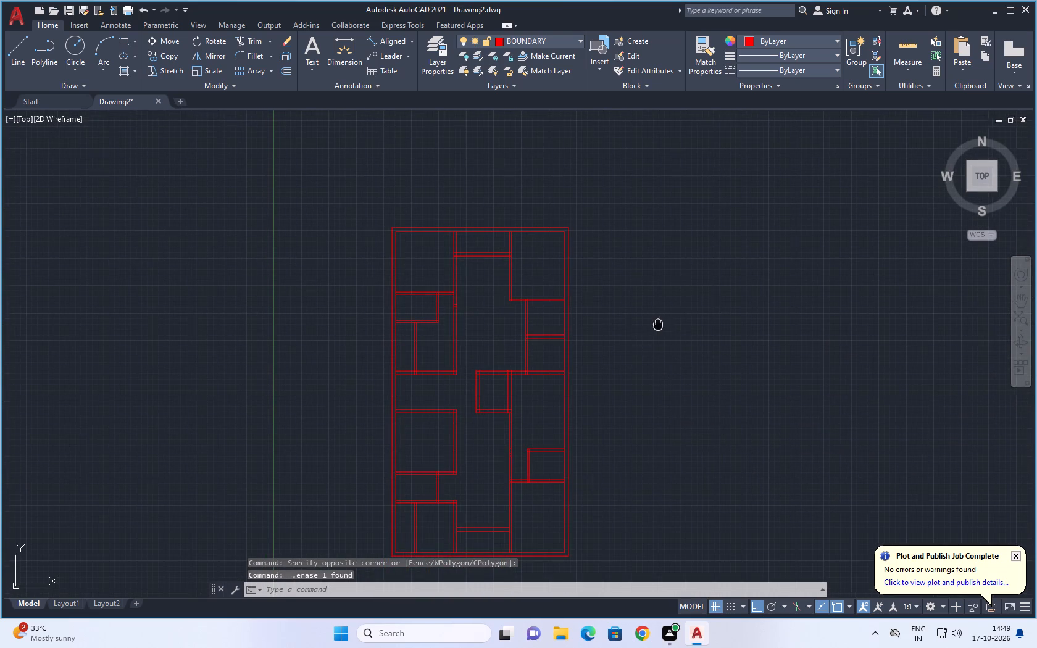
middle_click_drag(659, 326, 690, 368)
scroll(464, 350, "up", 3)
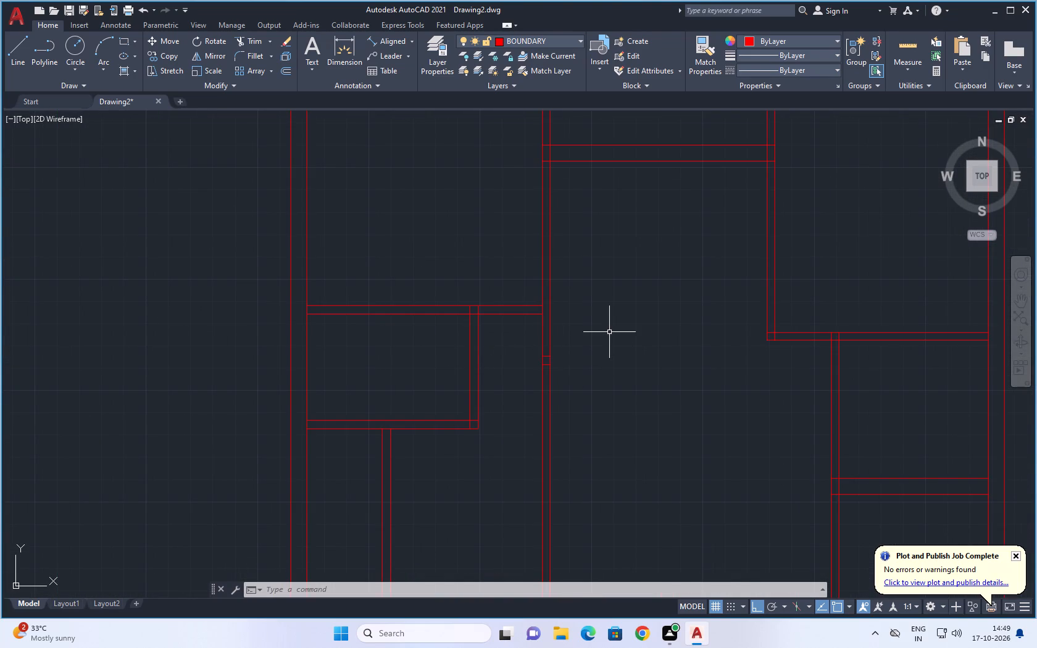
scroll(604, 360, "down", 1)
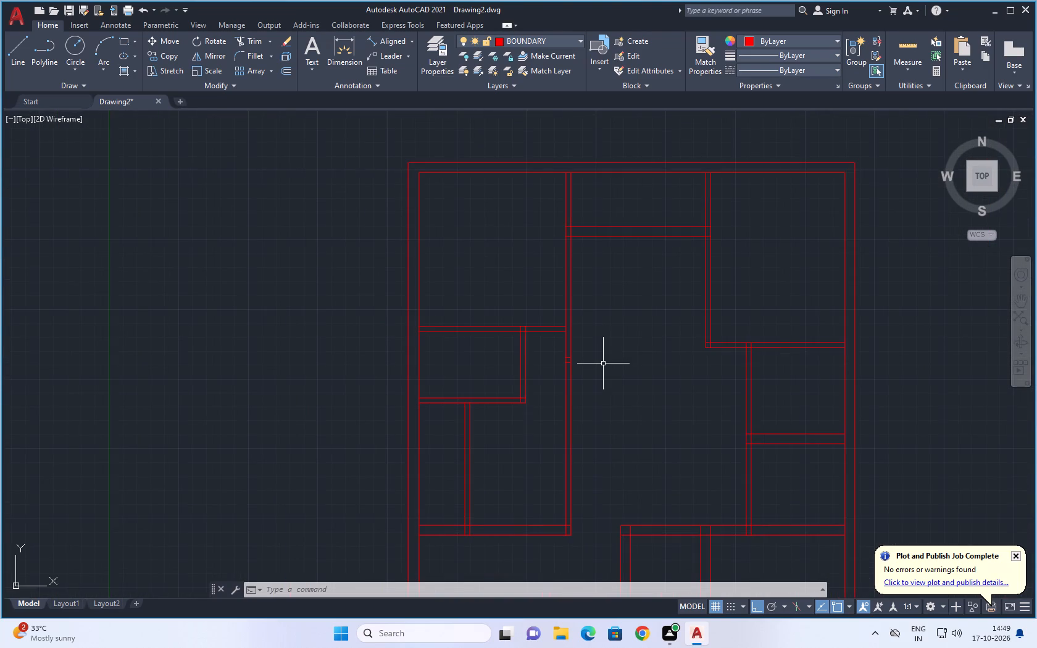
middle_click_drag(623, 345, 605, 415)
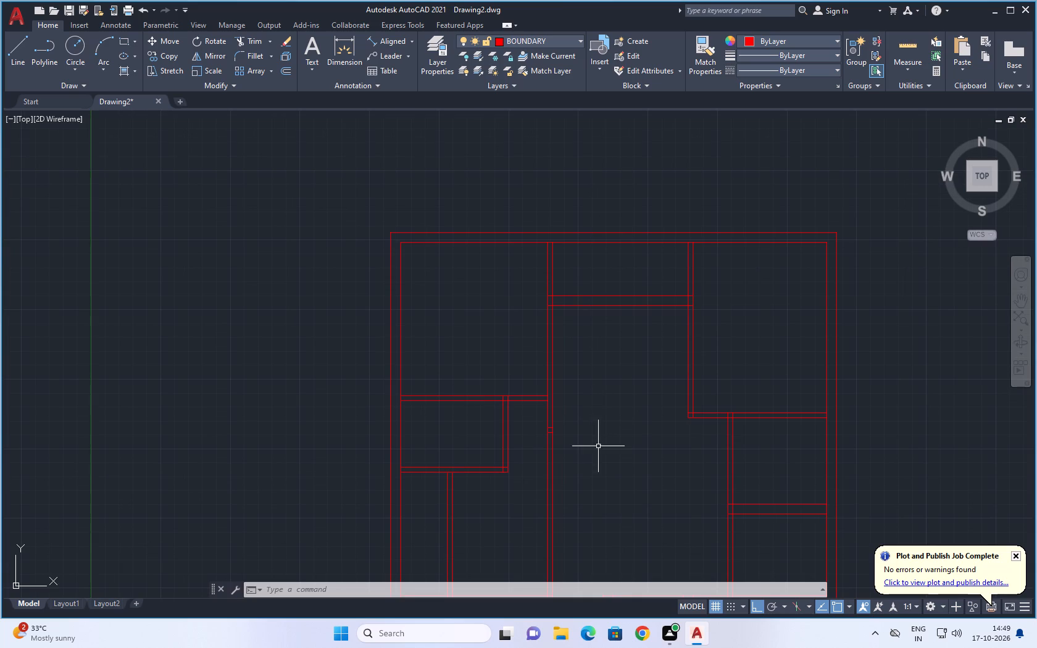
left_click(281, 72)
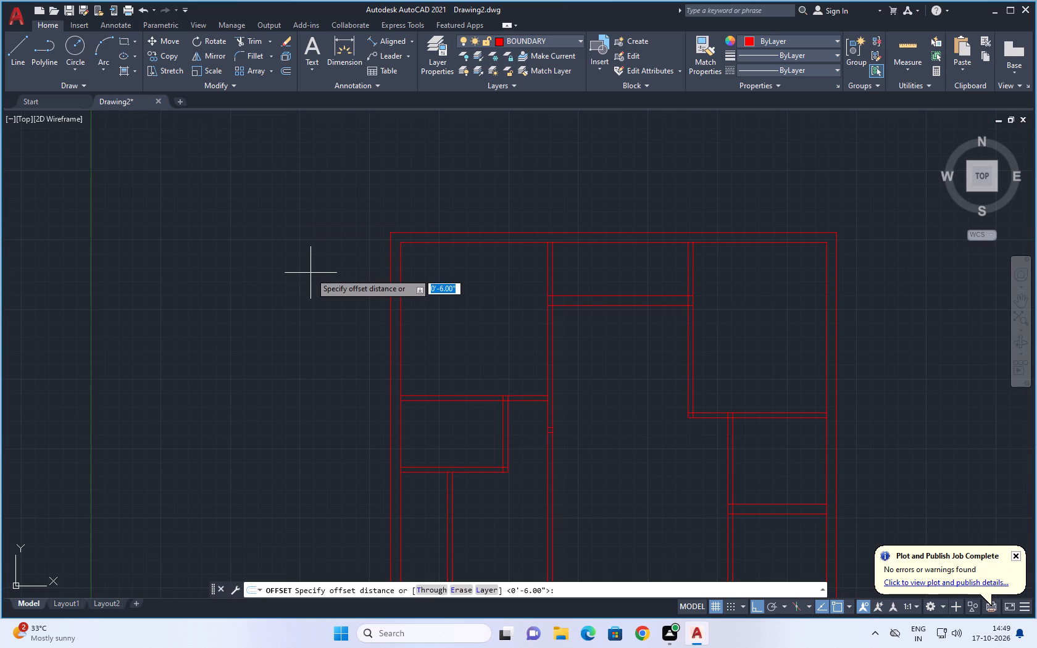
key("6")
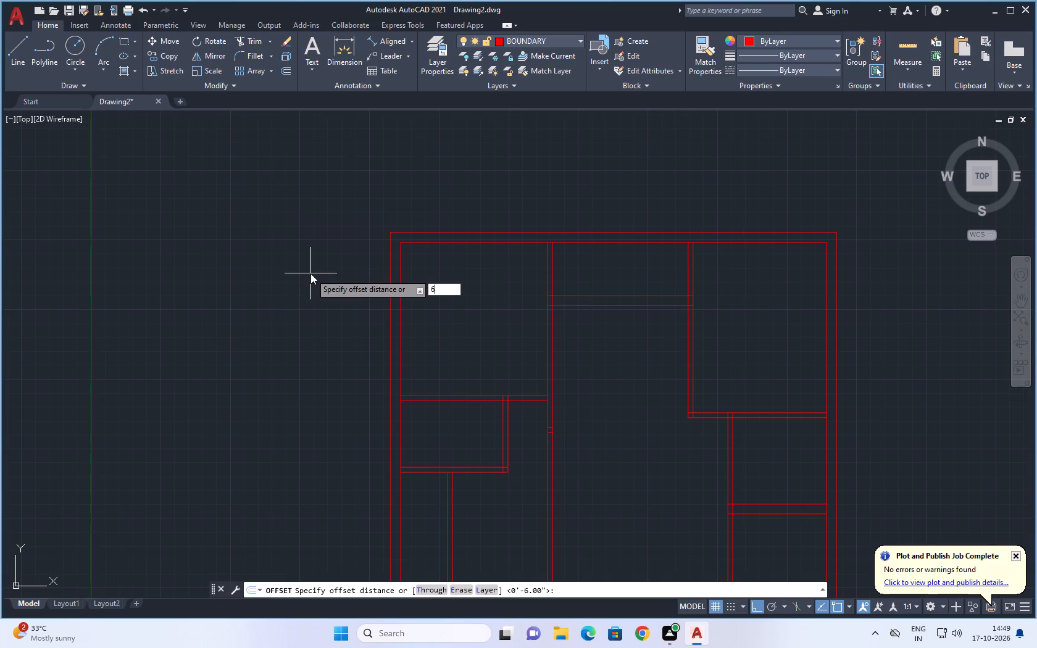
key("shift+quotedbl")
key("Return")
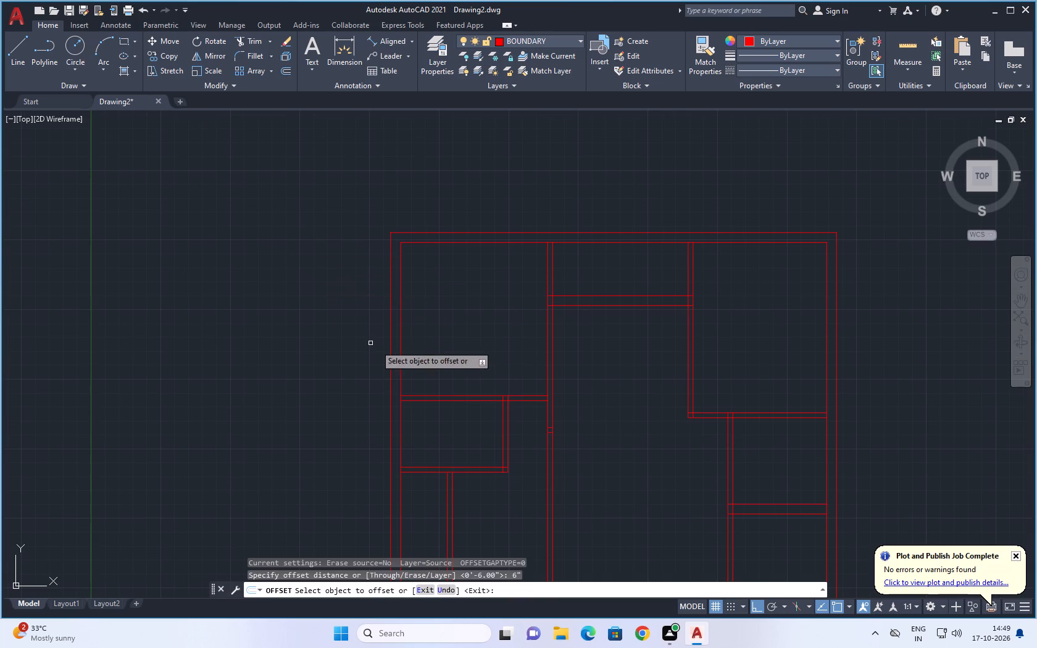
scroll(559, 400, "up", 4)
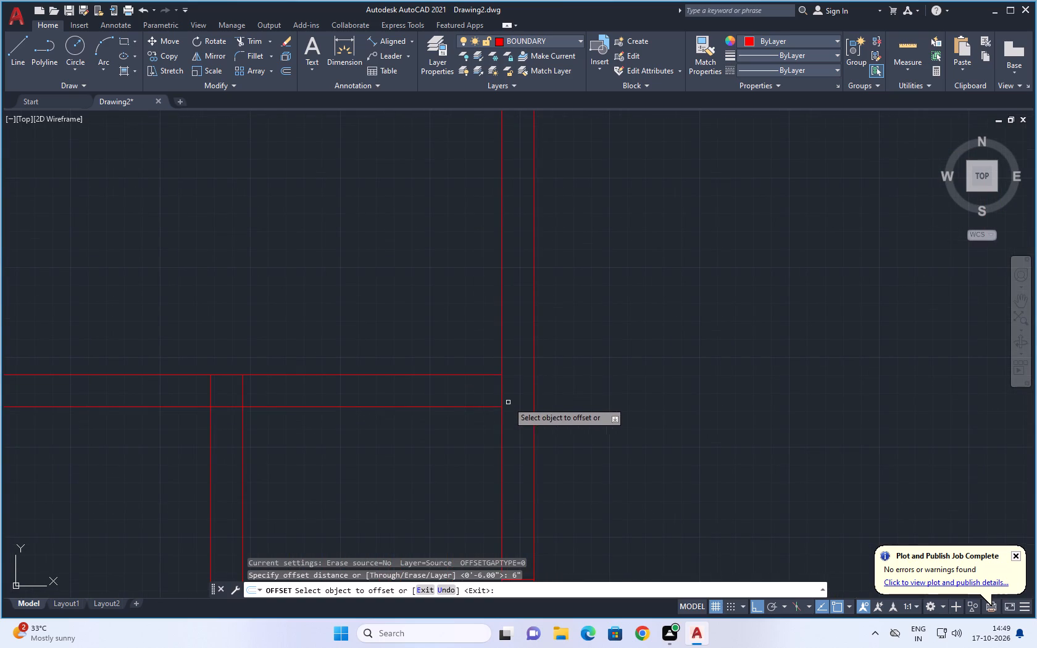
left_click(502, 391)
left_click(463, 393)
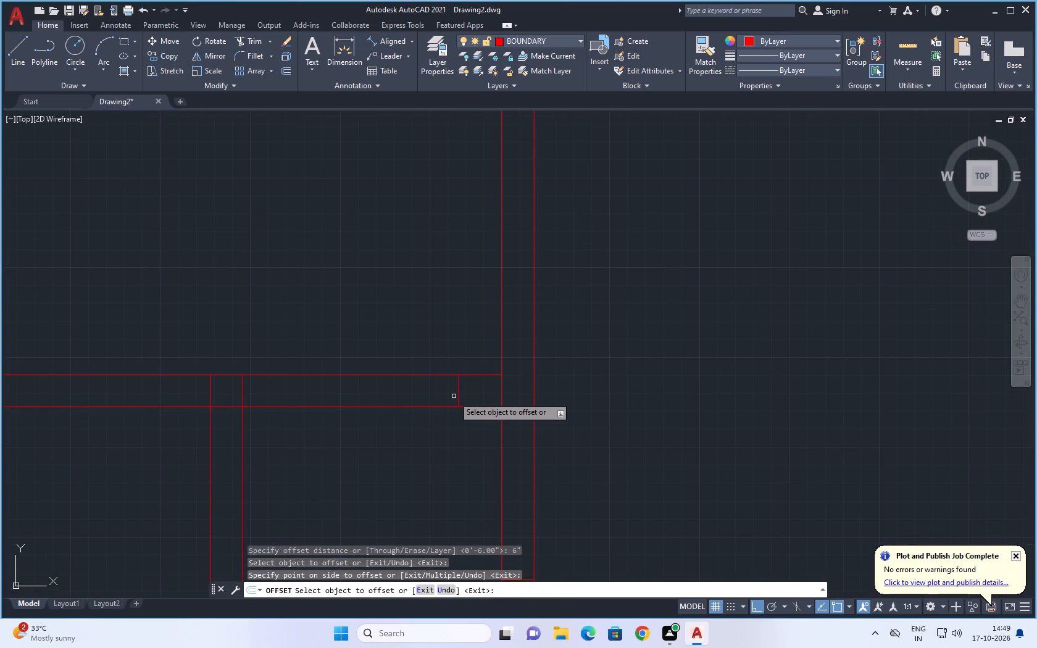
Offset the short line at the top of the vertical partition below that room 6" downward to mark its door jamb.
scroll(454, 396, "down", 3)
middle_click_drag(432, 433, 431, 407)
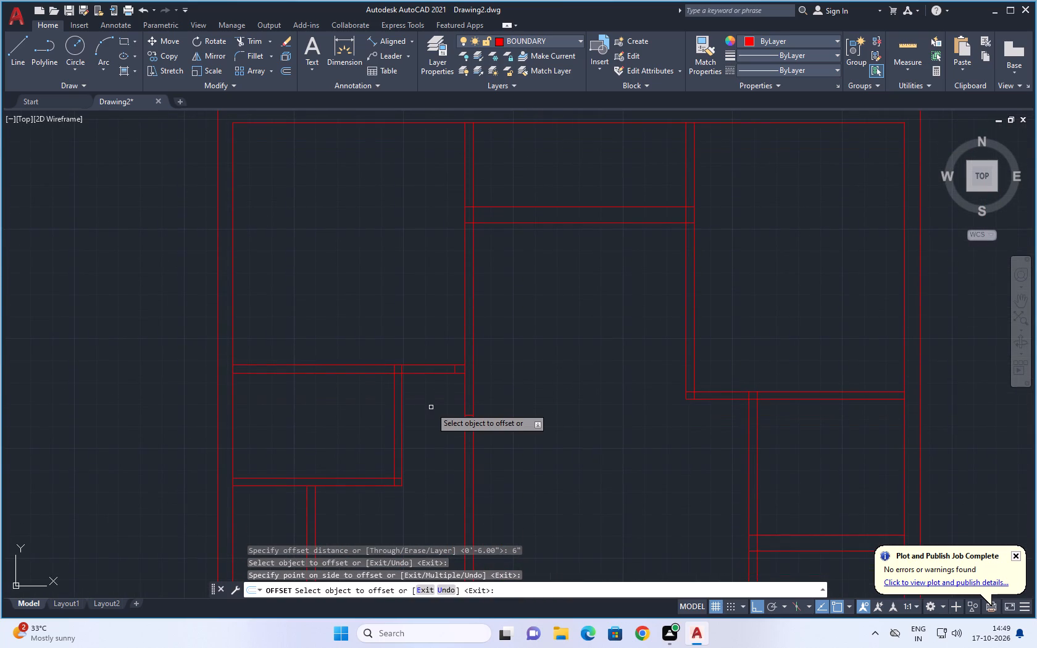
scroll(407, 393, "up", 2)
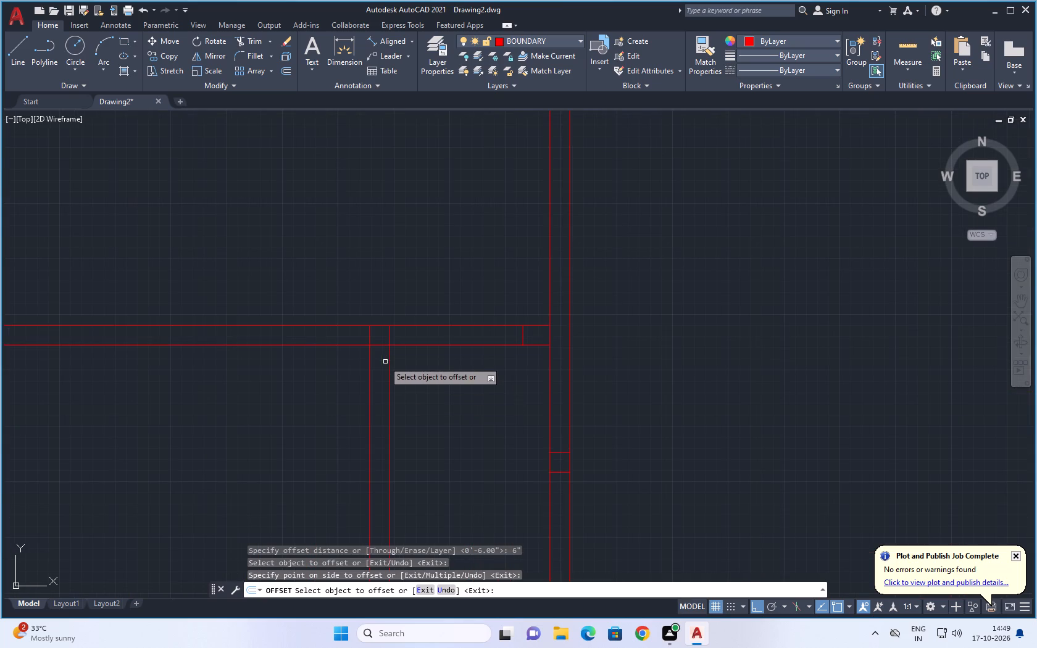
left_click(378, 346)
left_click(378, 393)
scroll(425, 397, "down", 2)
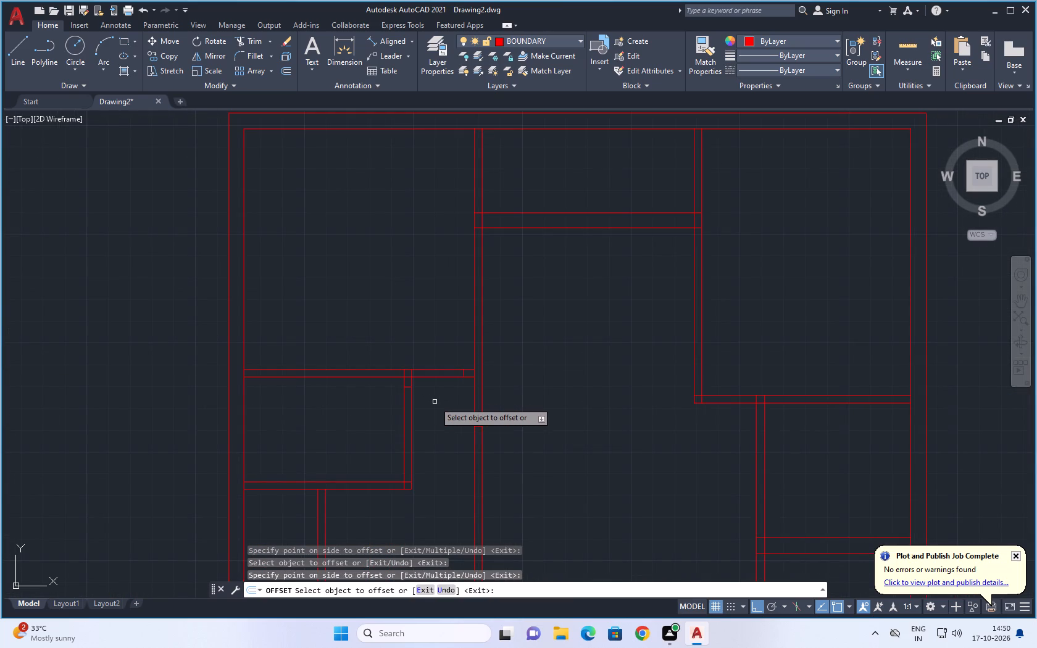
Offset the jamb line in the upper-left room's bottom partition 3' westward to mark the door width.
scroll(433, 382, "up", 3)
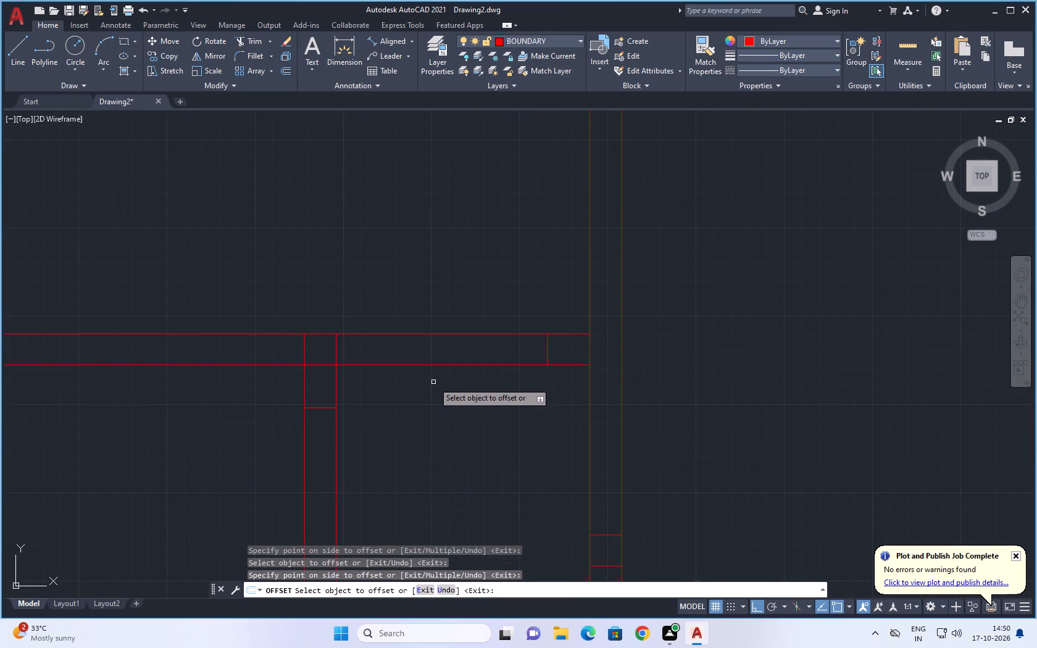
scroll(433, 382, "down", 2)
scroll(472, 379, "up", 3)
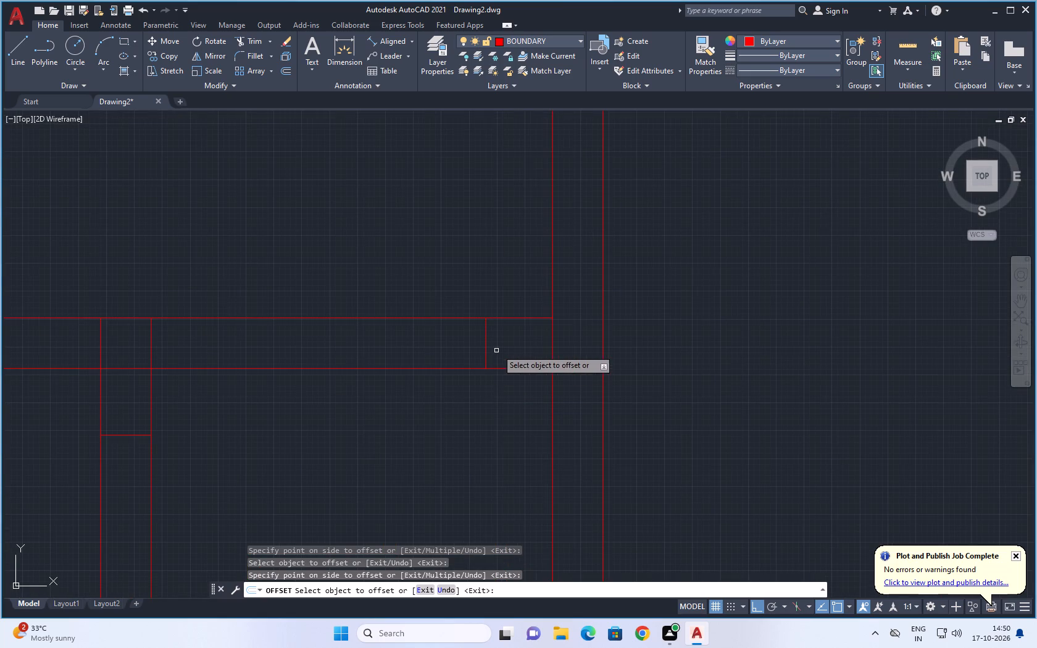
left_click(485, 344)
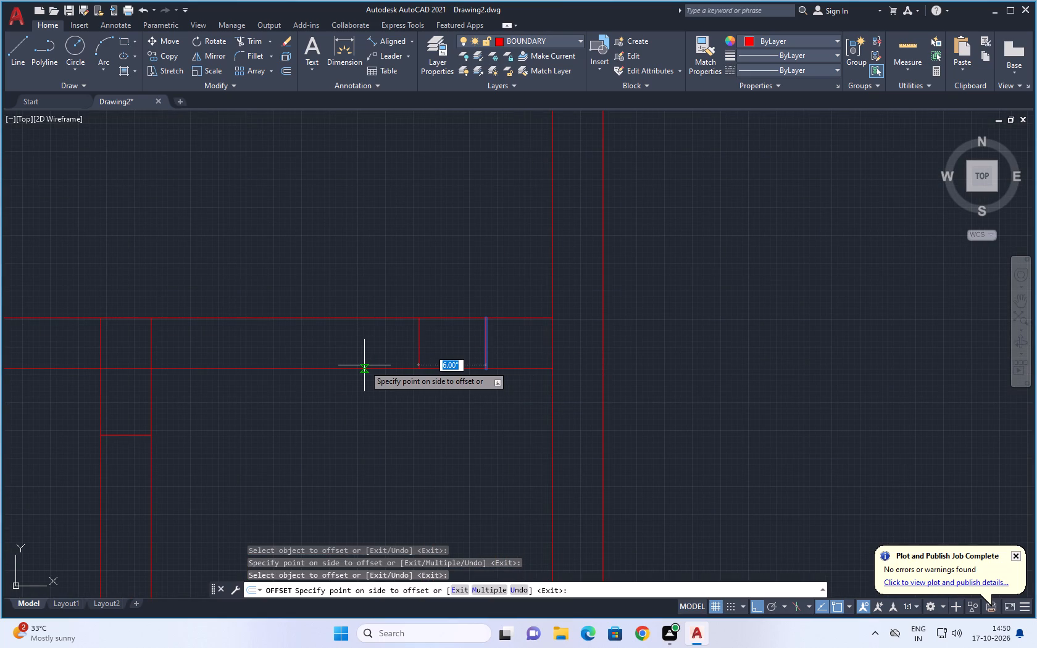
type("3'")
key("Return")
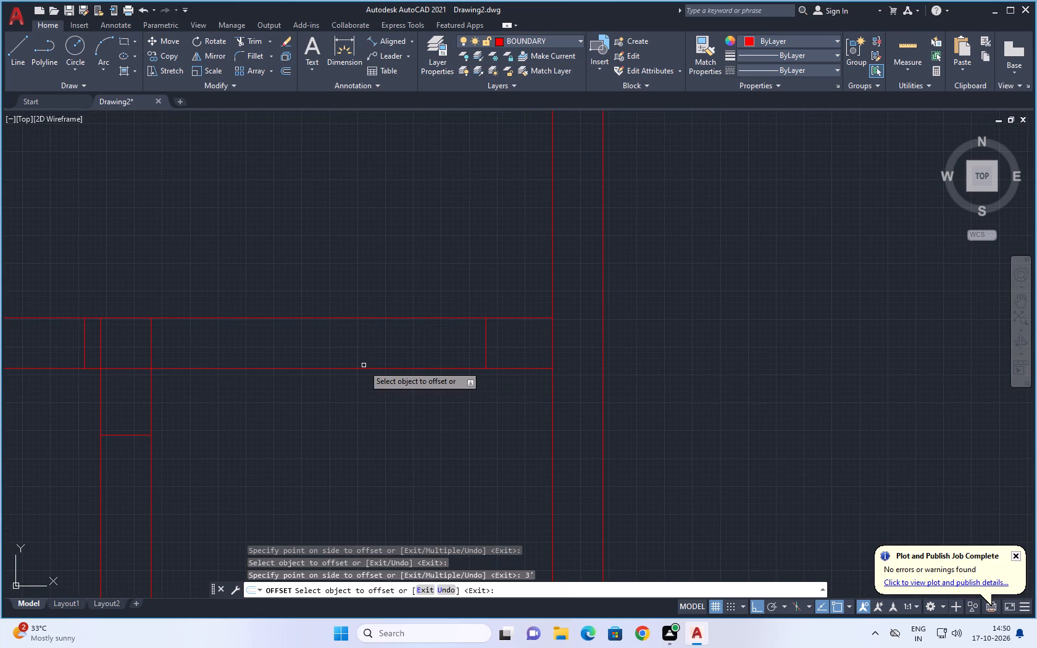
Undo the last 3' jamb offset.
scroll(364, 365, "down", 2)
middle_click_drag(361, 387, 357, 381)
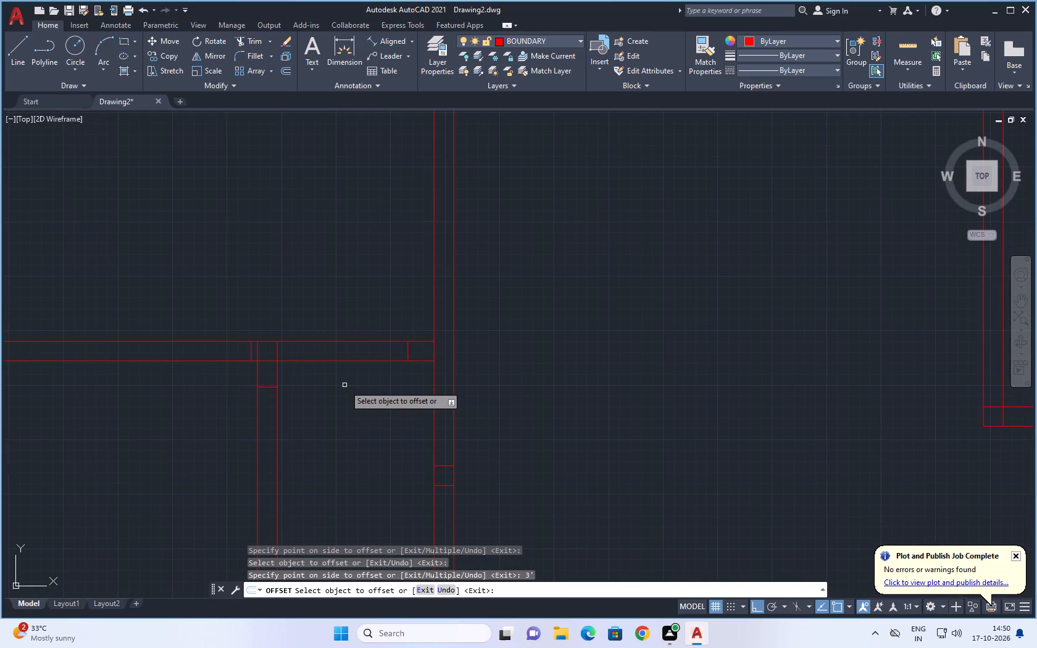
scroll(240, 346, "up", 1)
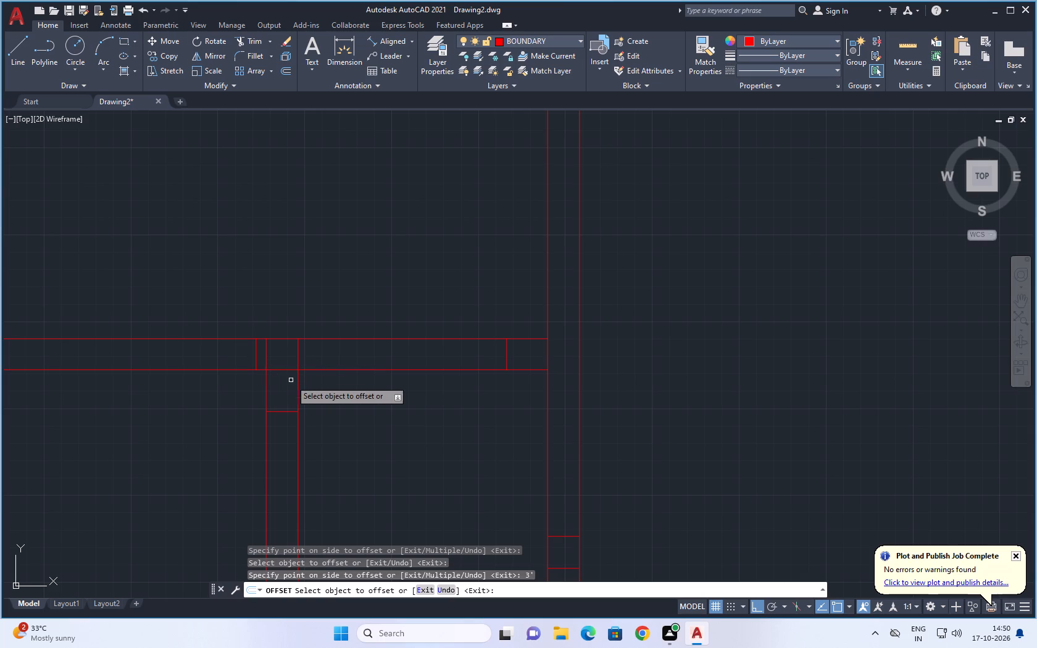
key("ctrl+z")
Offset the jamb line in the vertical partition below the upper-left room 2'8" downward to mark the door width.
scroll(338, 433, "down", 1)
middle_click_drag(341, 441, 338, 341)
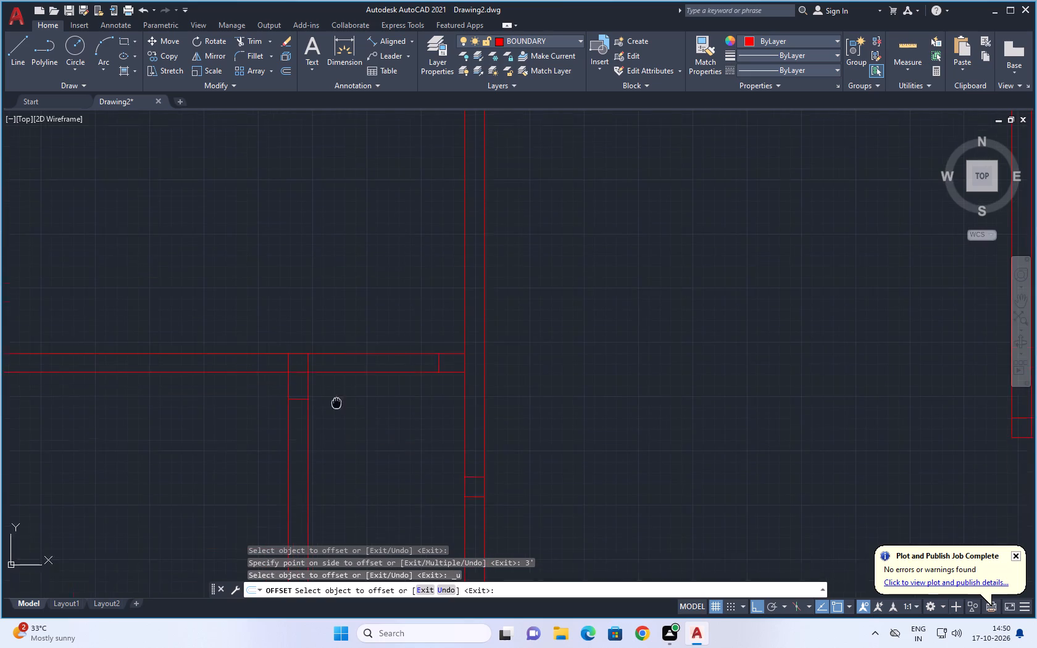
middle_click_drag(338, 341, 341, 336)
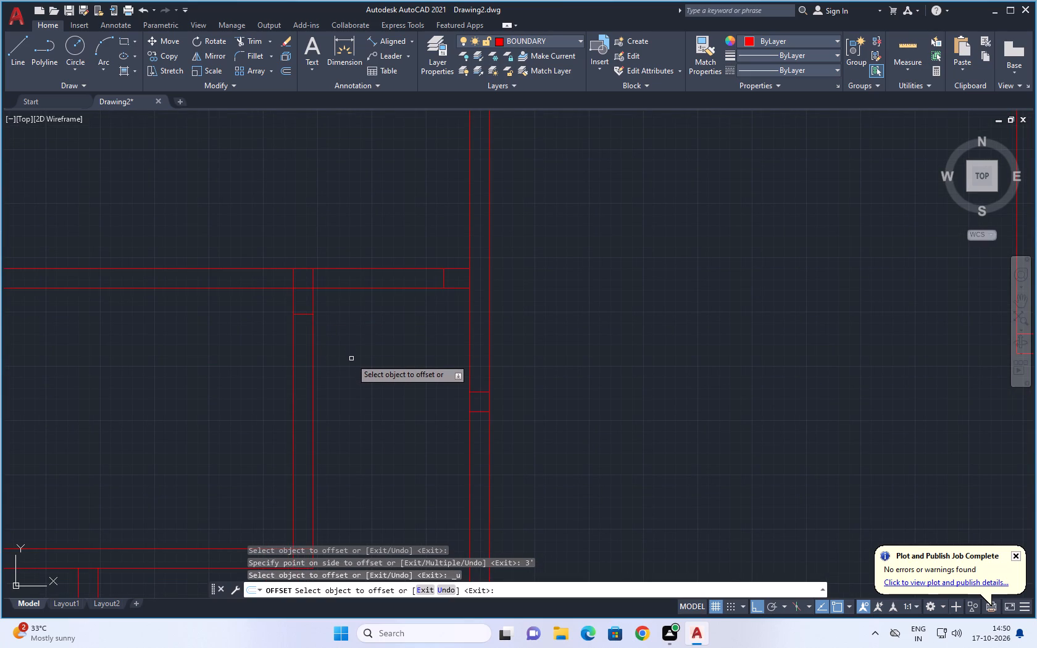
left_click(300, 315)
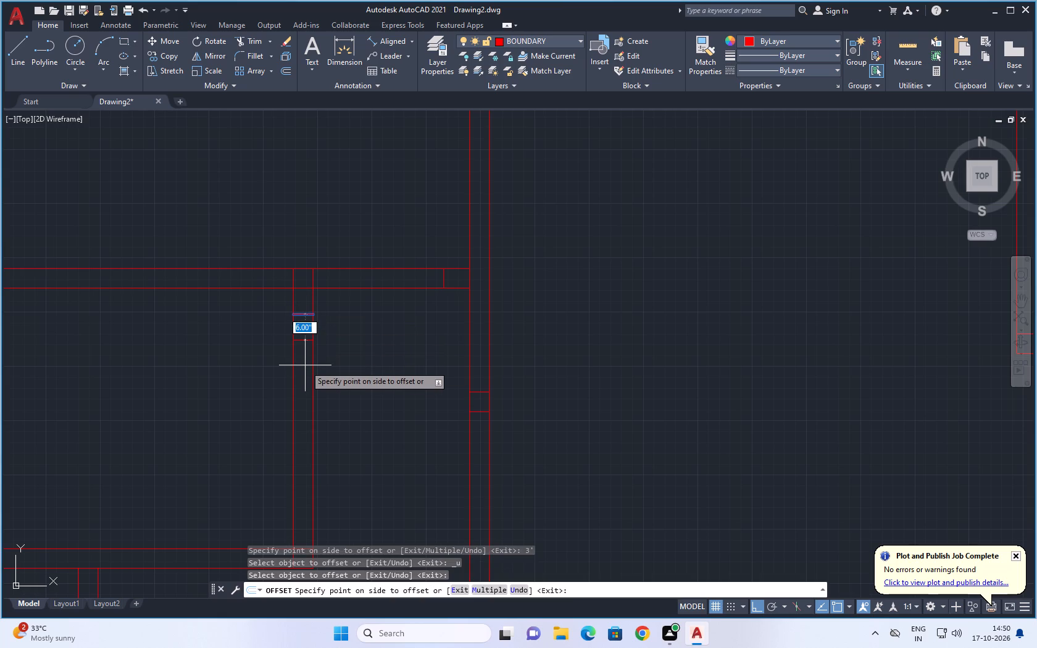
key("2")
key("apostrophe")
key("8")
key("shift+quotedbl")
key("Return")
Examine the partitions around the small rooms below the upper-left room for further door positions.
scroll(307, 377, "down", 2)
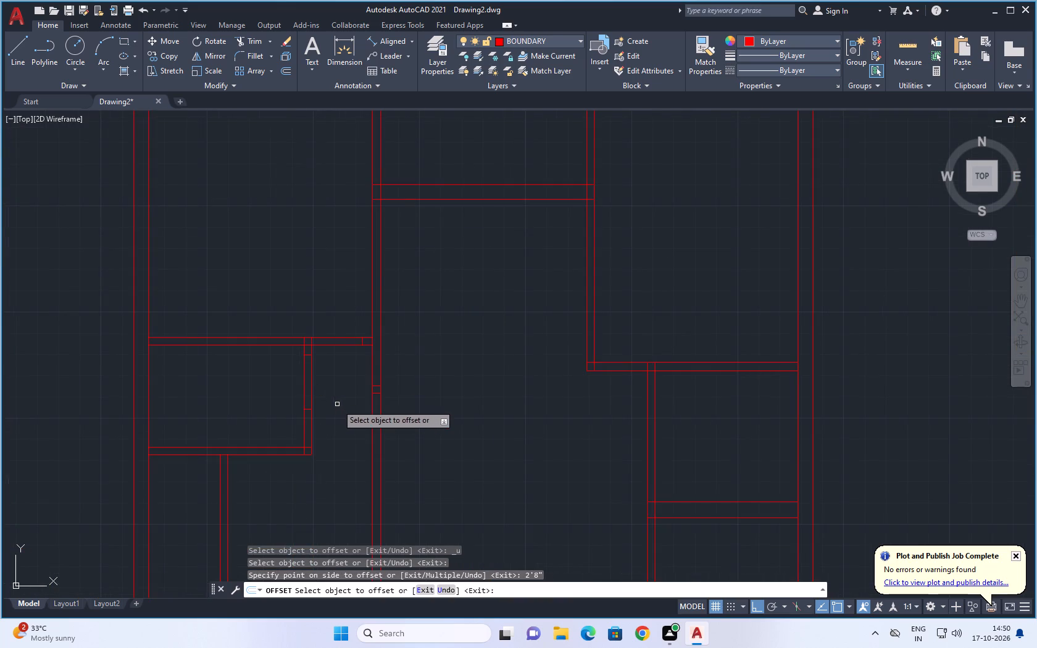
middle_click_drag(337, 404, 335, 345)
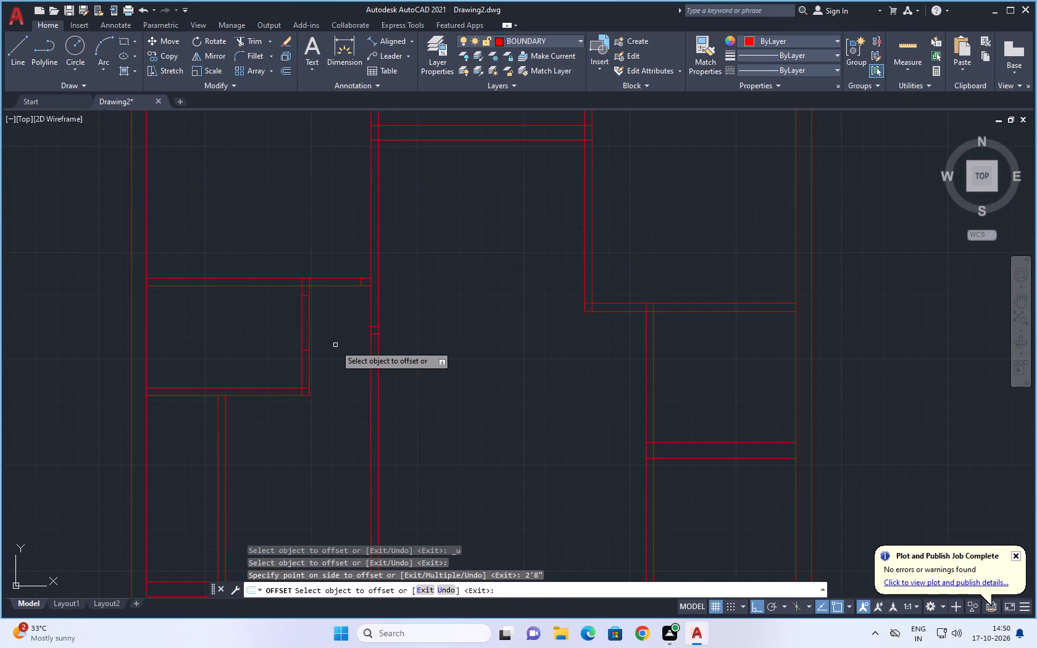
scroll(335, 357, "down", 1)
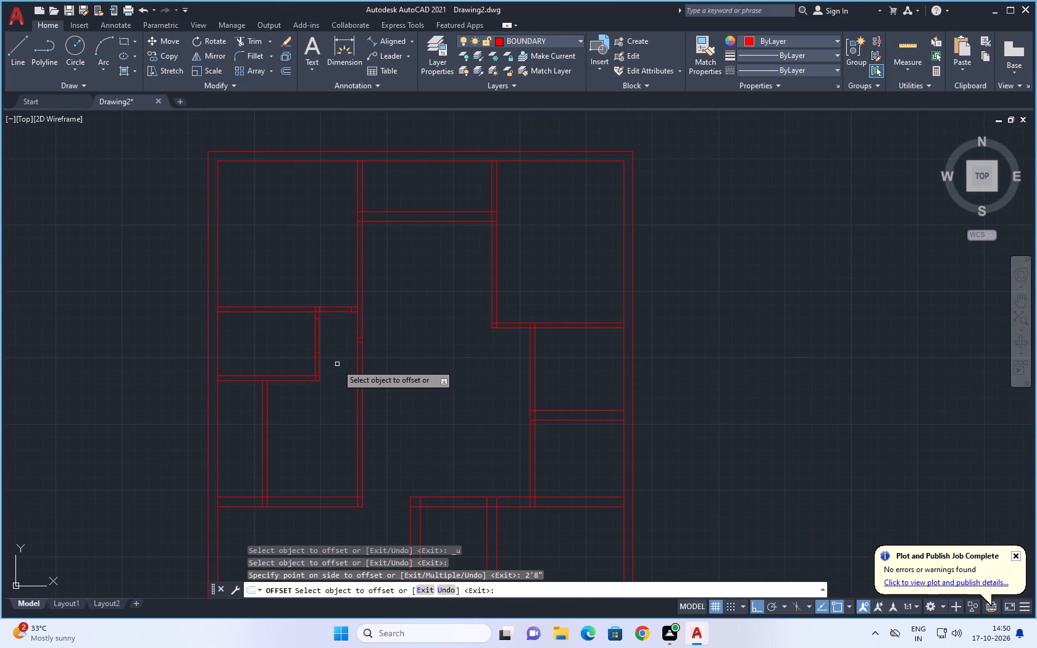
scroll(250, 388, "up", 3)
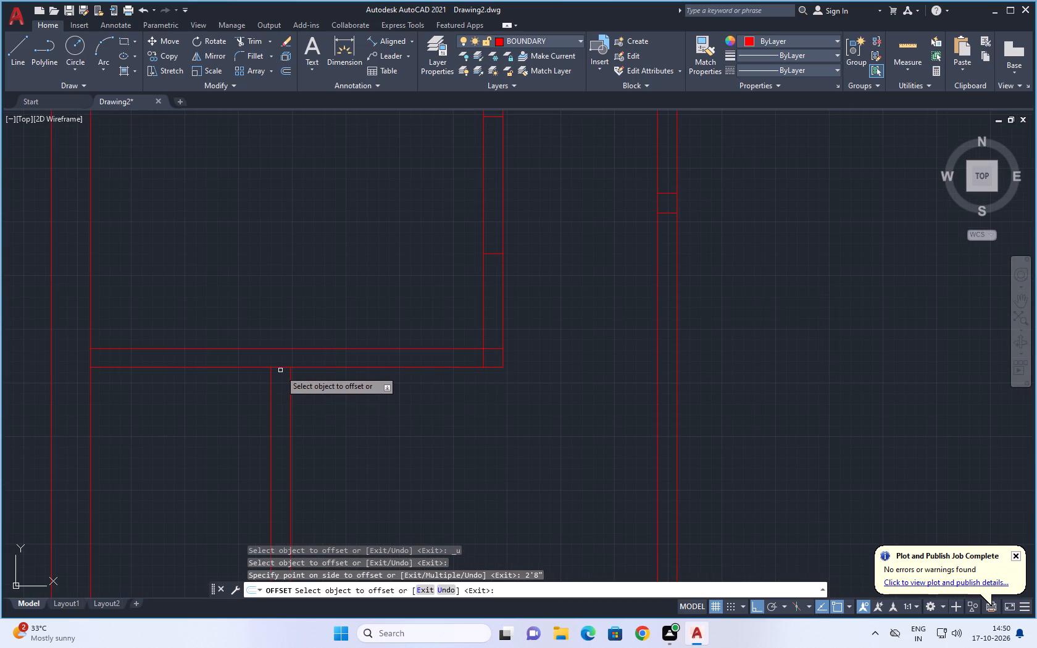
scroll(321, 412, "down", 2)
middle_click_drag(349, 426, 344, 393)
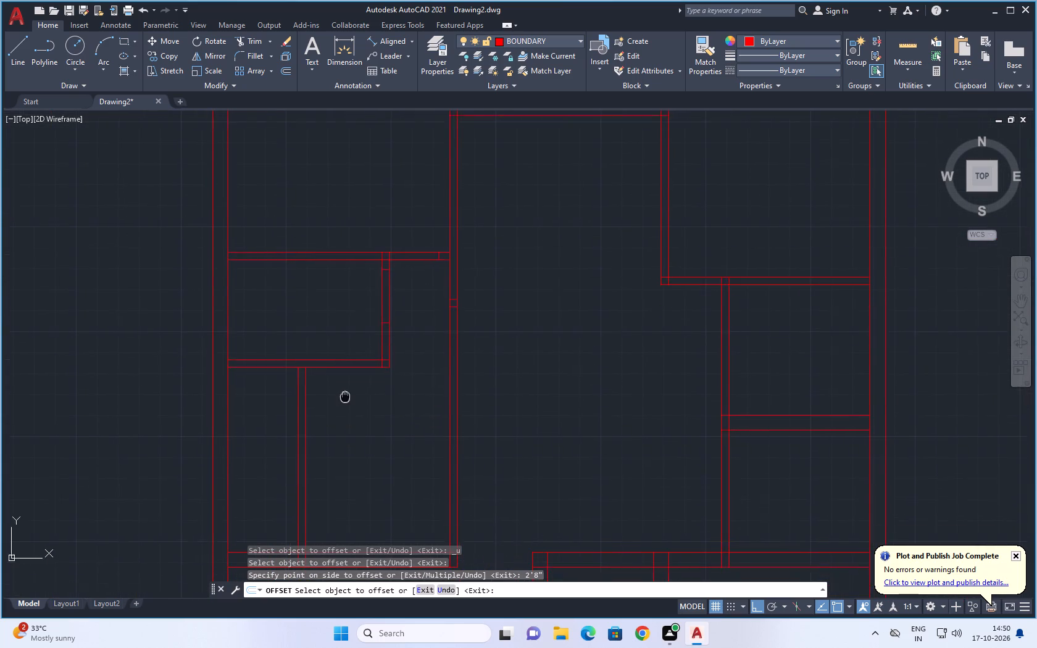
middle_click_drag(344, 393, 343, 384)
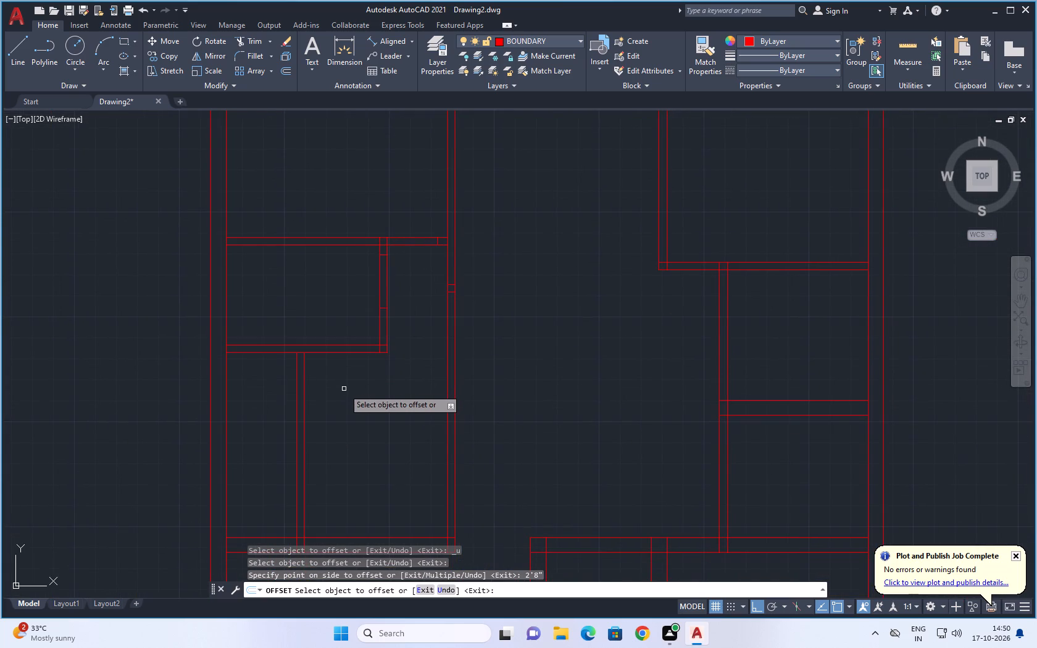
scroll(481, 409, "down", 1)
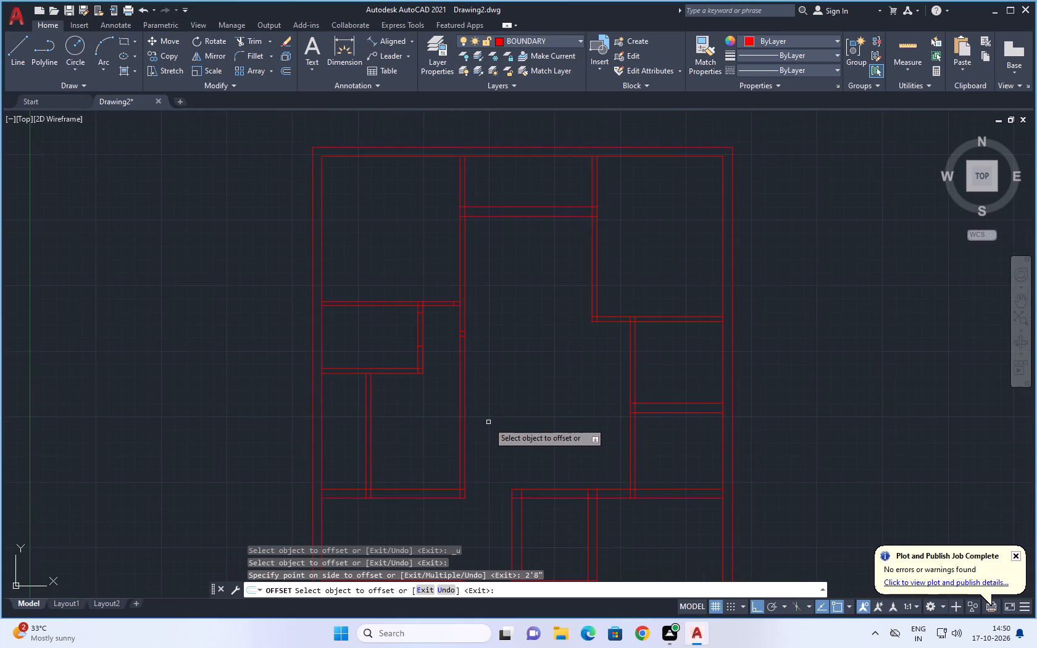
Offset the short line at the east end of the large lower-left room's bottom partition 6" westward to mark a door jamb.
middle_click_drag(486, 419, 469, 370)
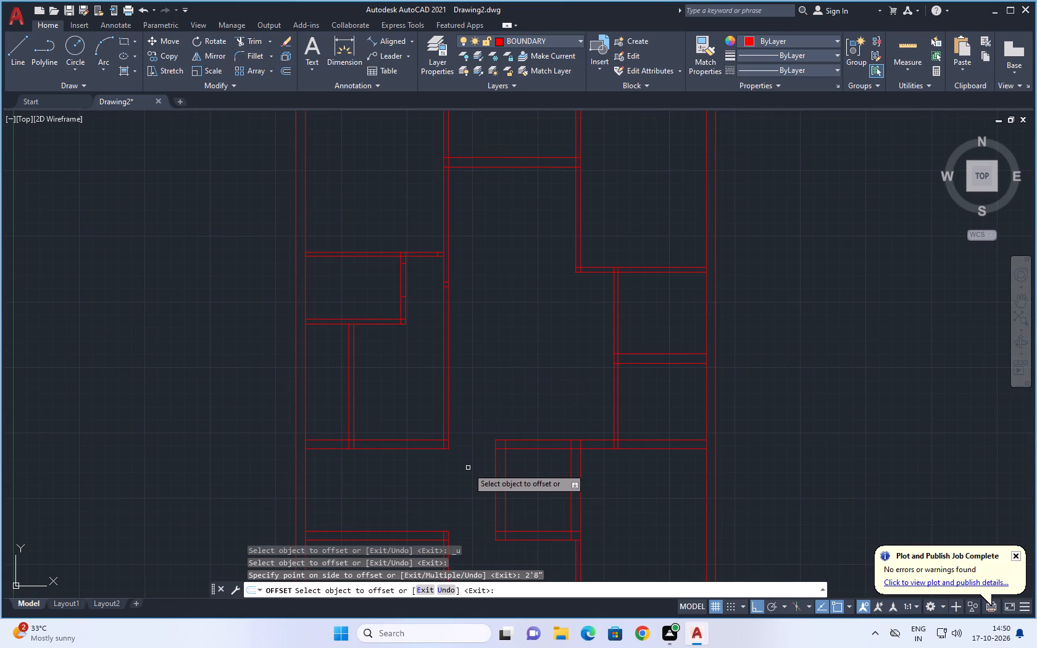
middle_click_drag(467, 485, 459, 384)
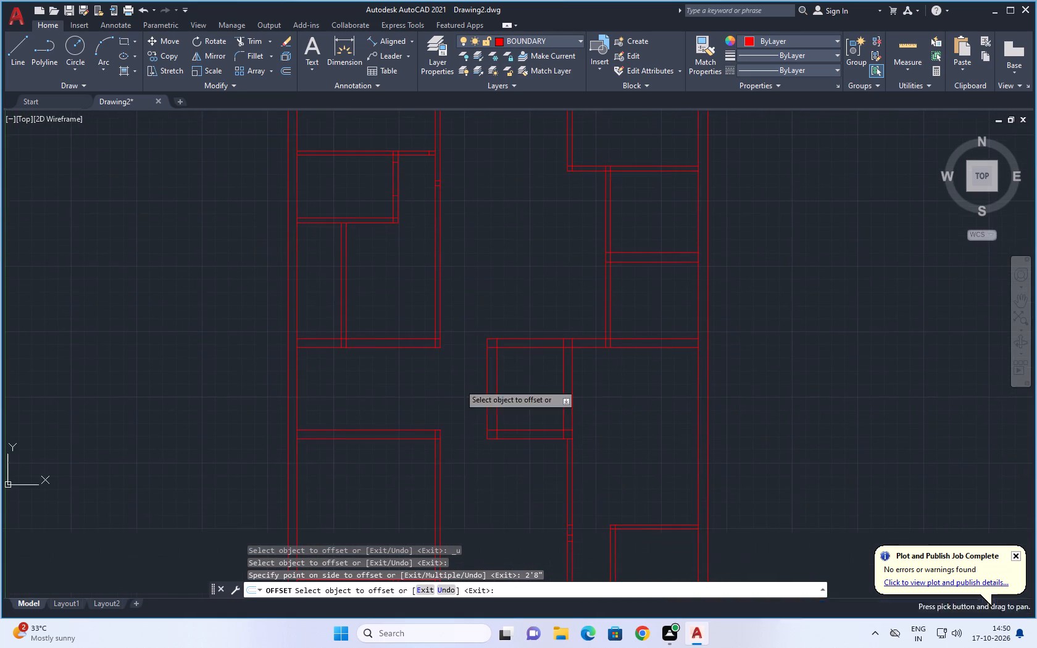
middle_click_drag(458, 432, 446, 364)
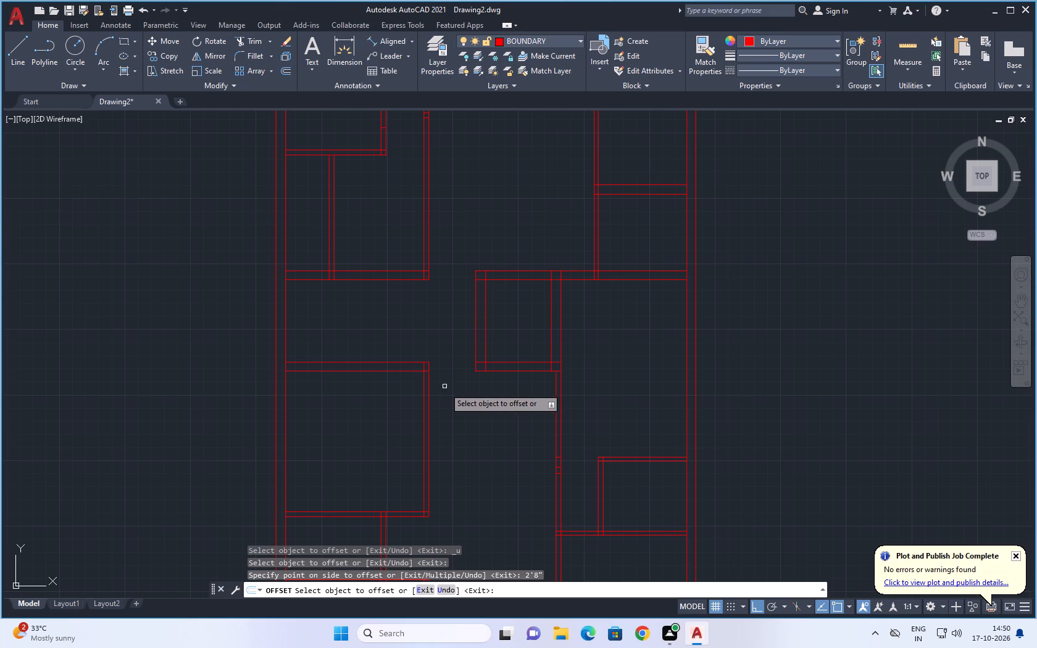
scroll(412, 423, "up", 1)
middle_click_drag(416, 451, 404, 317)
scroll(409, 372, "down", 1)
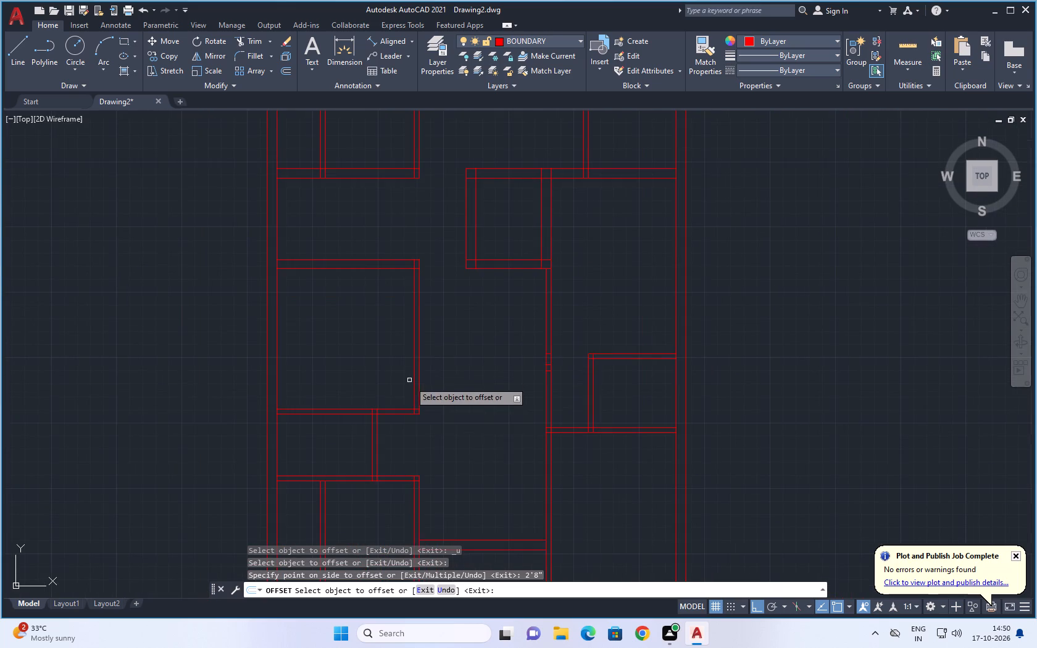
middle_click_drag(417, 433, 423, 397)
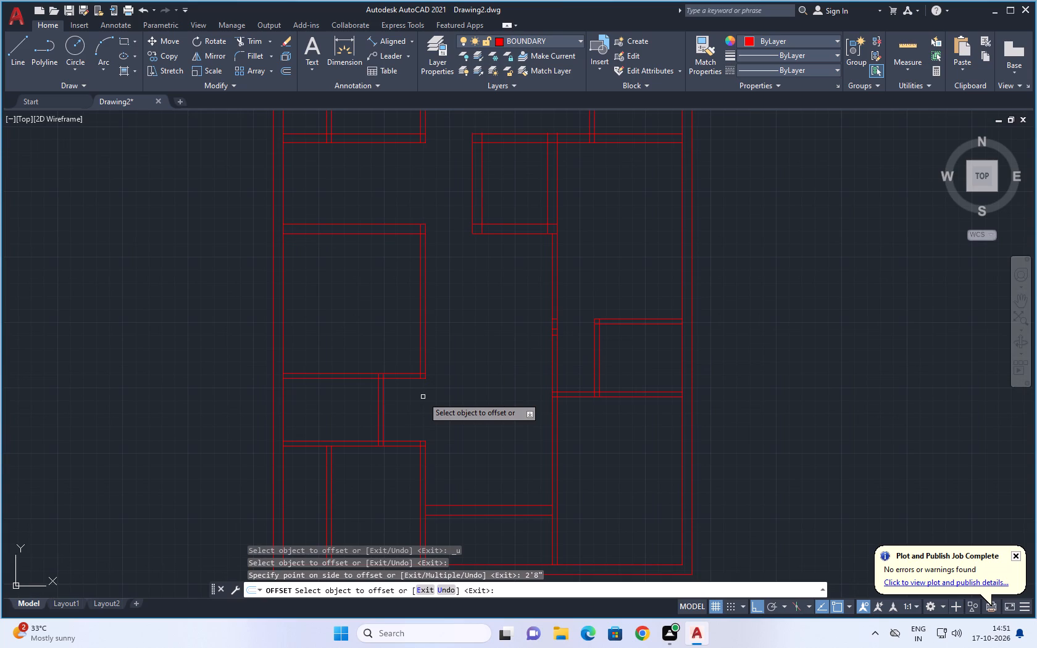
scroll(421, 396, "up", 1)
middle_click_drag(420, 396, 425, 442)
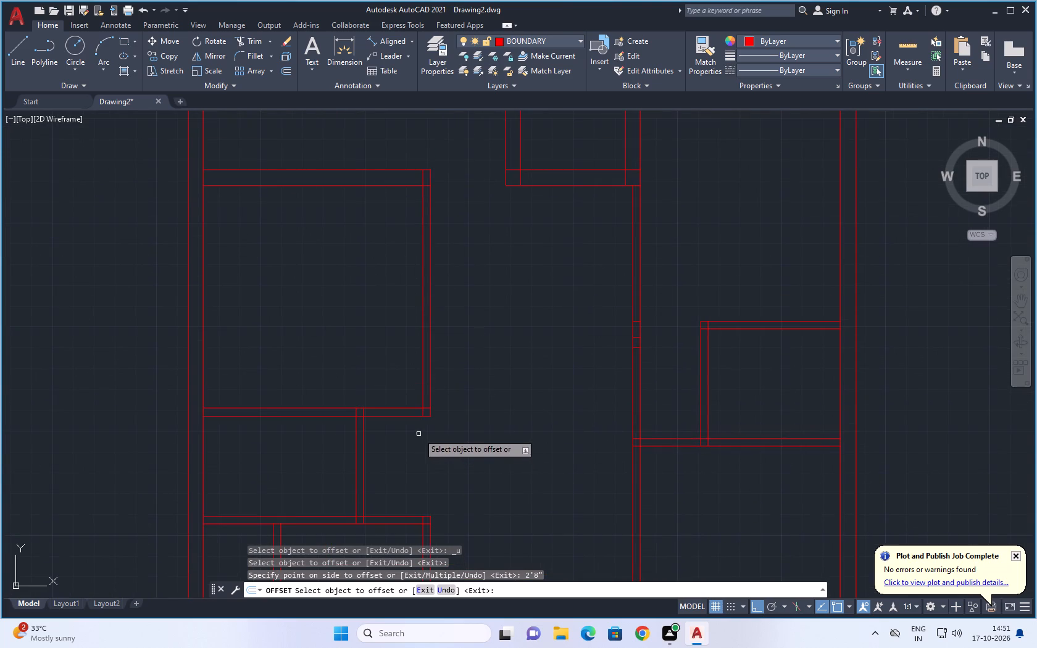
scroll(418, 431, "up", 2)
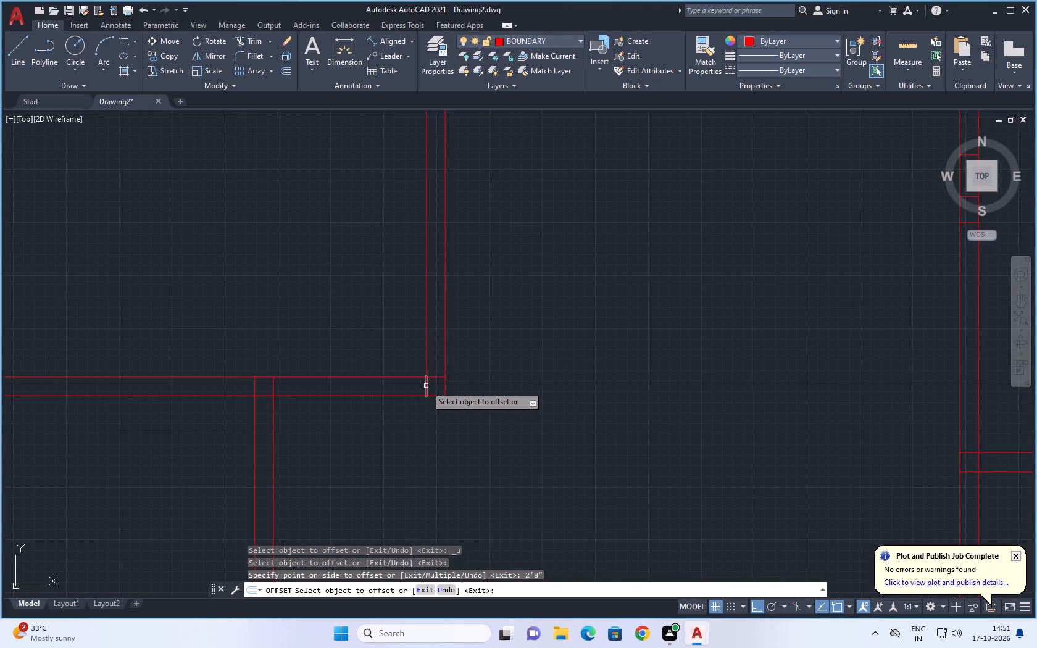
left_click(426, 386)
left_click(377, 388)
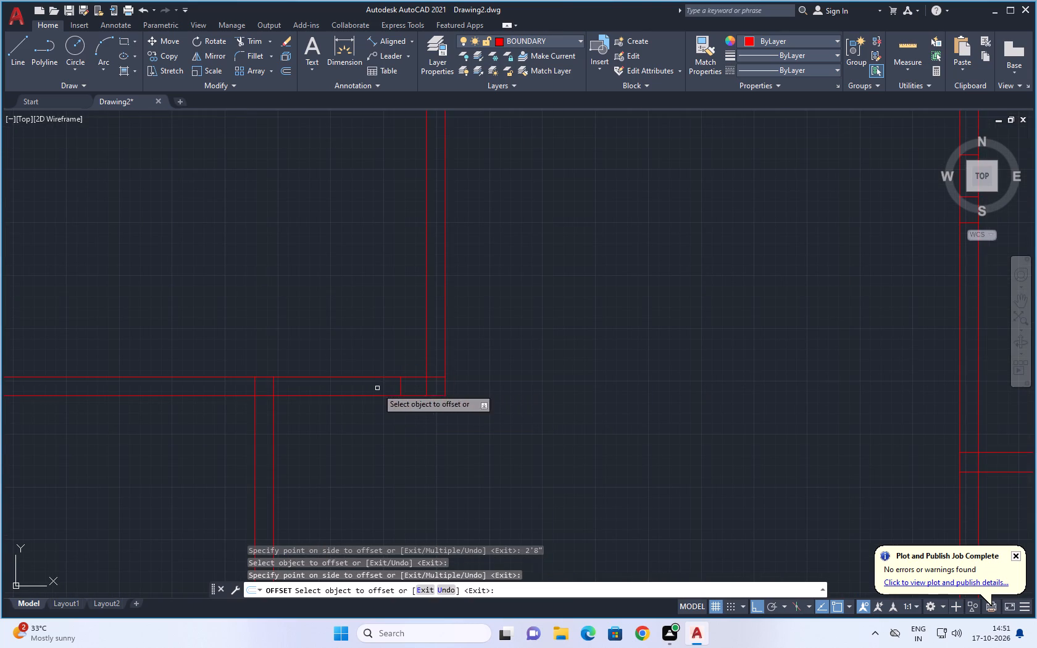
Examine the overall plan and the bottom-left rooms' dividing partitions for the next door position.
scroll(394, 419, "down", 3)
middle_click(436, 454)
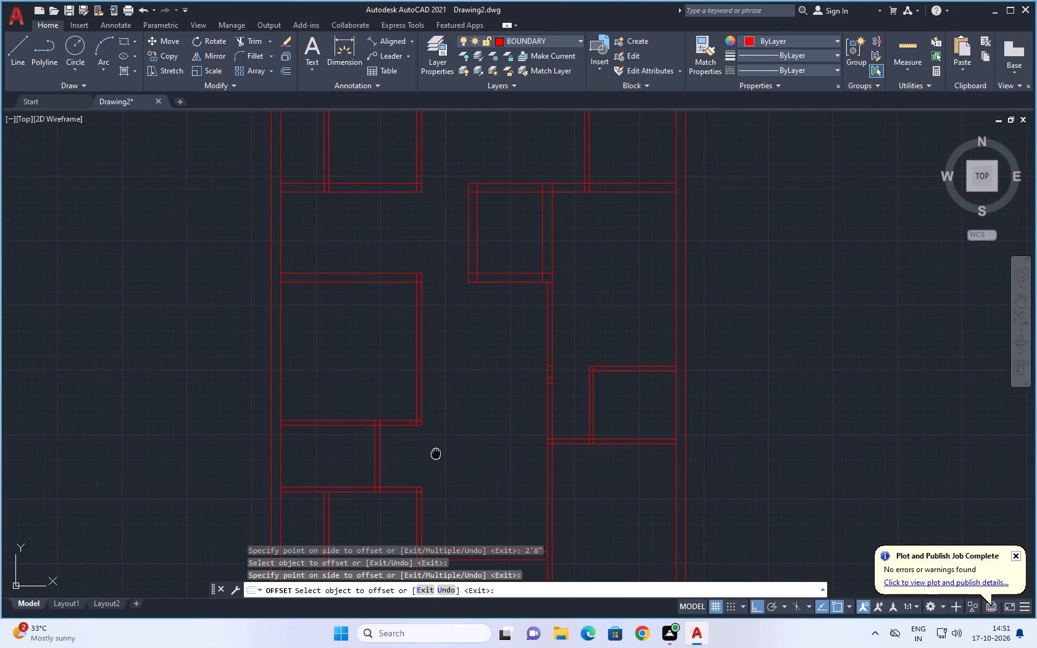
scroll(436, 454, "down", 2)
middle_click_drag(436, 444, 435, 421)
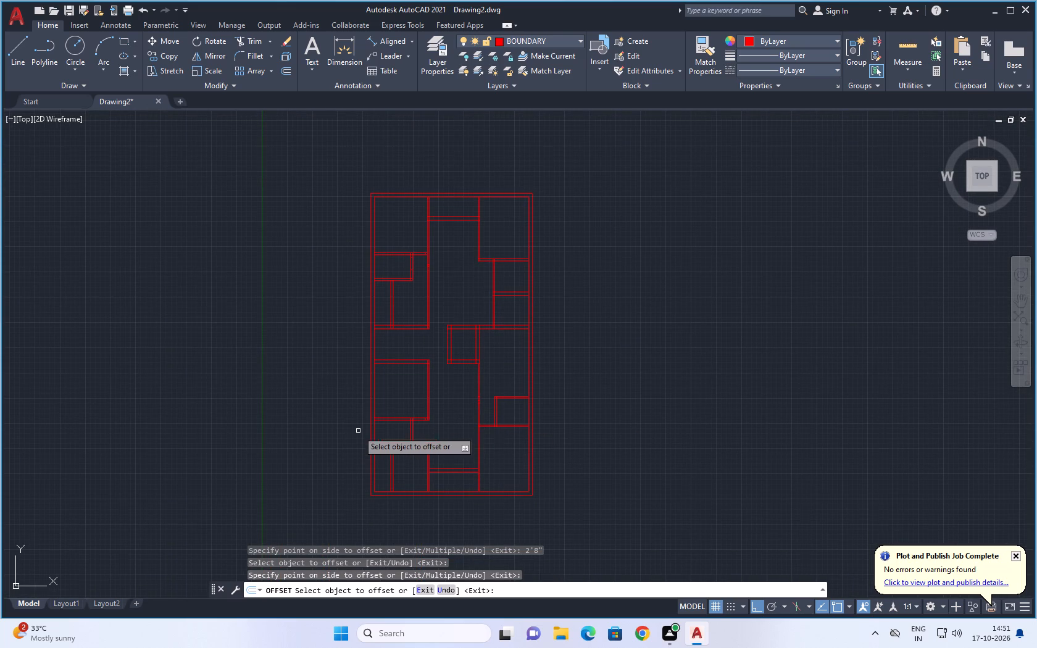
middle_click_drag(396, 435, 404, 389)
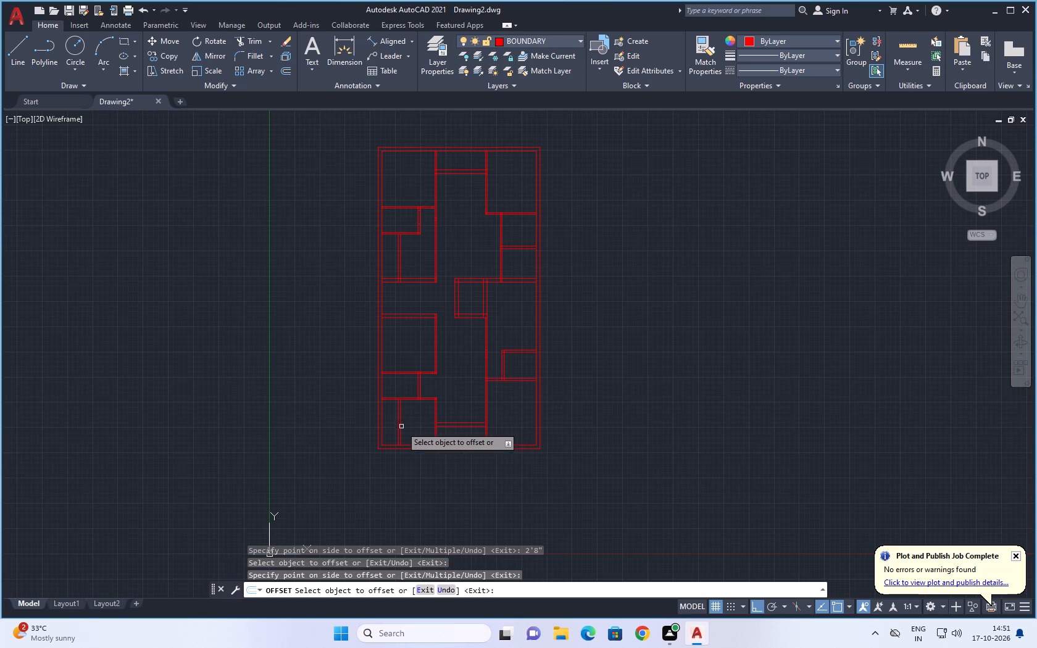
scroll(391, 427, "up", 2)
middle_click_drag(398, 398, 407, 448)
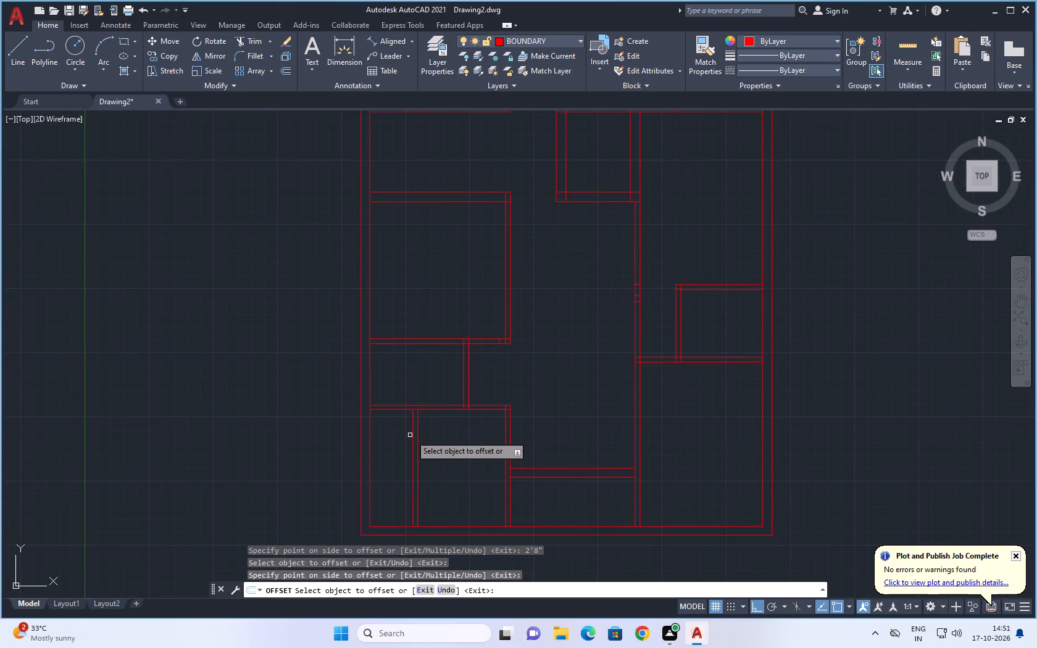
scroll(412, 422, "up", 3)
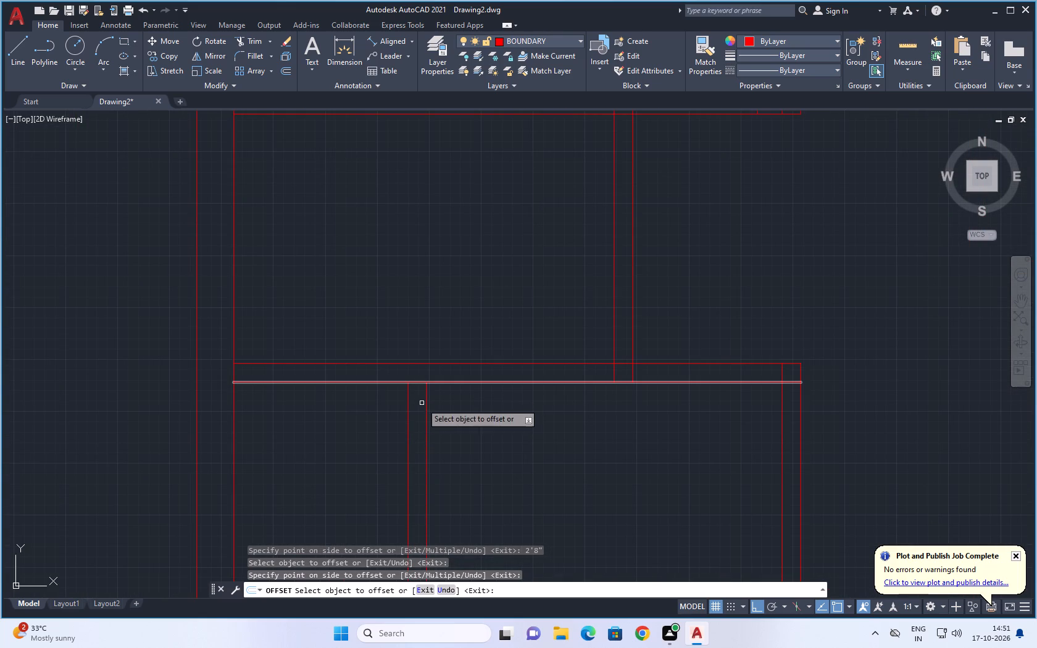
scroll(451, 422, "down", 4)
Offset the short line at the top of the bottom-left room's east wall 6" downward to mark a door jamb.
middle_click_drag(478, 454, 452, 417)
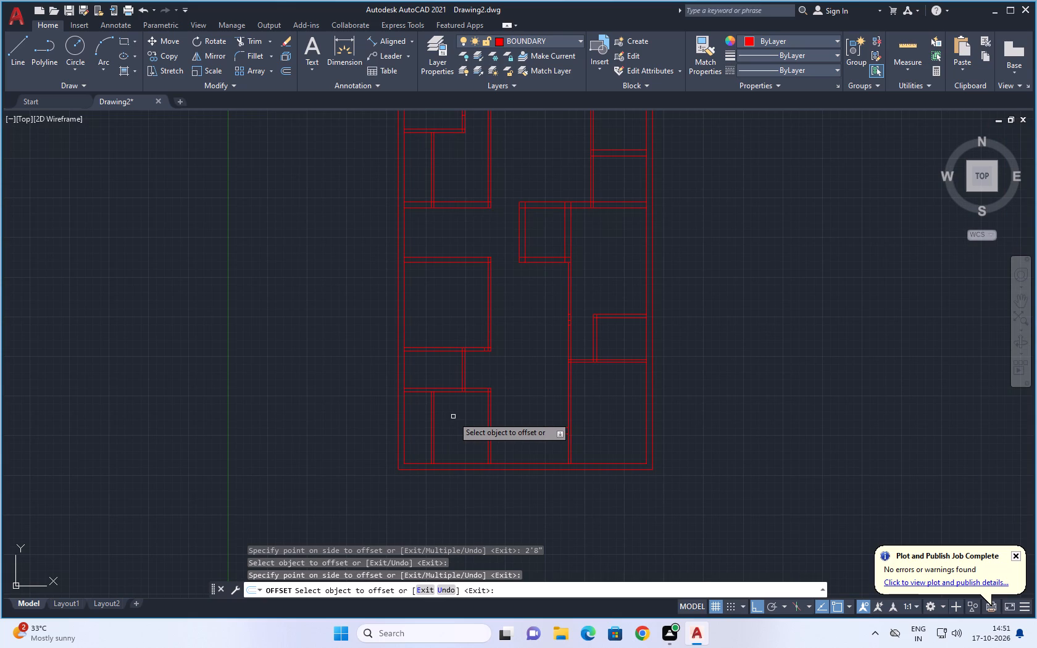
scroll(492, 394, "up", 2)
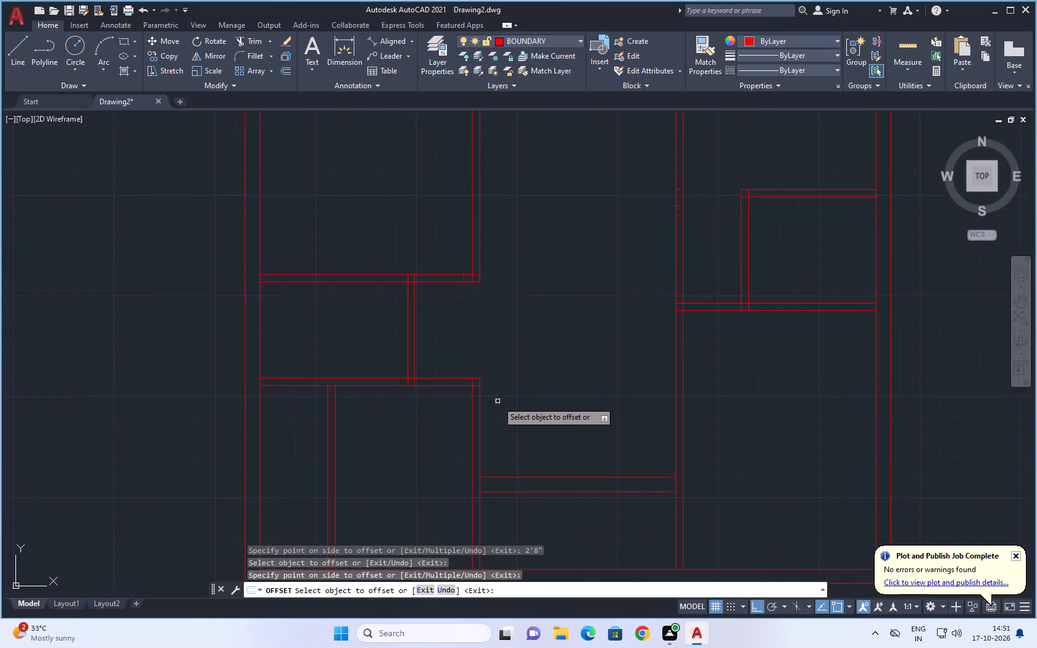
scroll(498, 401, "up", 1)
left_click(464, 376)
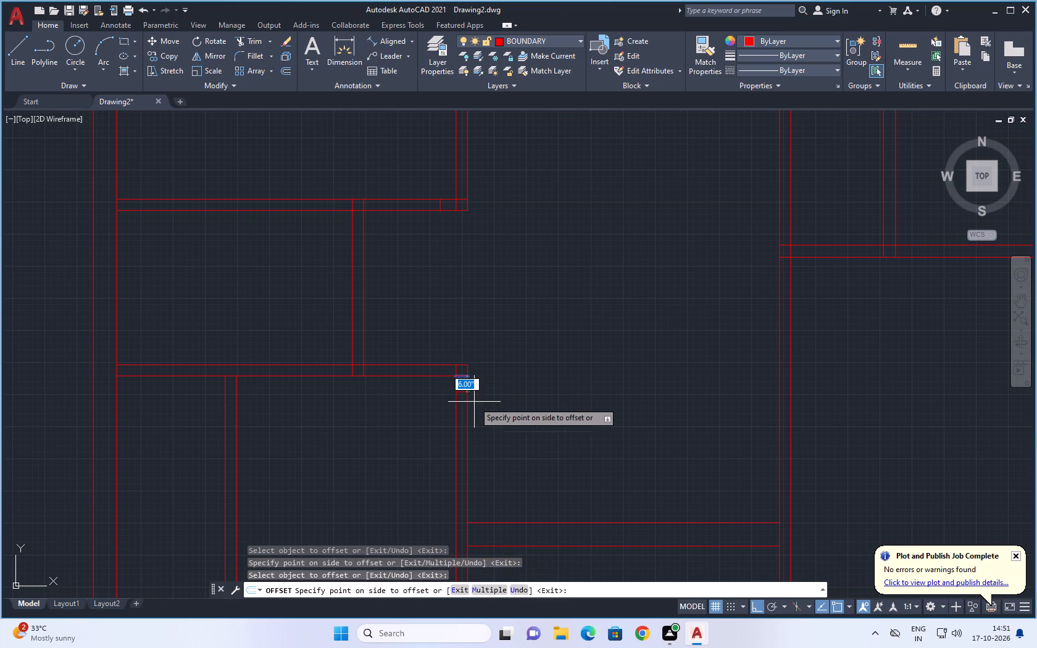
left_click(476, 407)
Offset the new jamb line in the bottom-left room's east wall 3' downward to mark the door width.
scroll(506, 413, "down", 2)
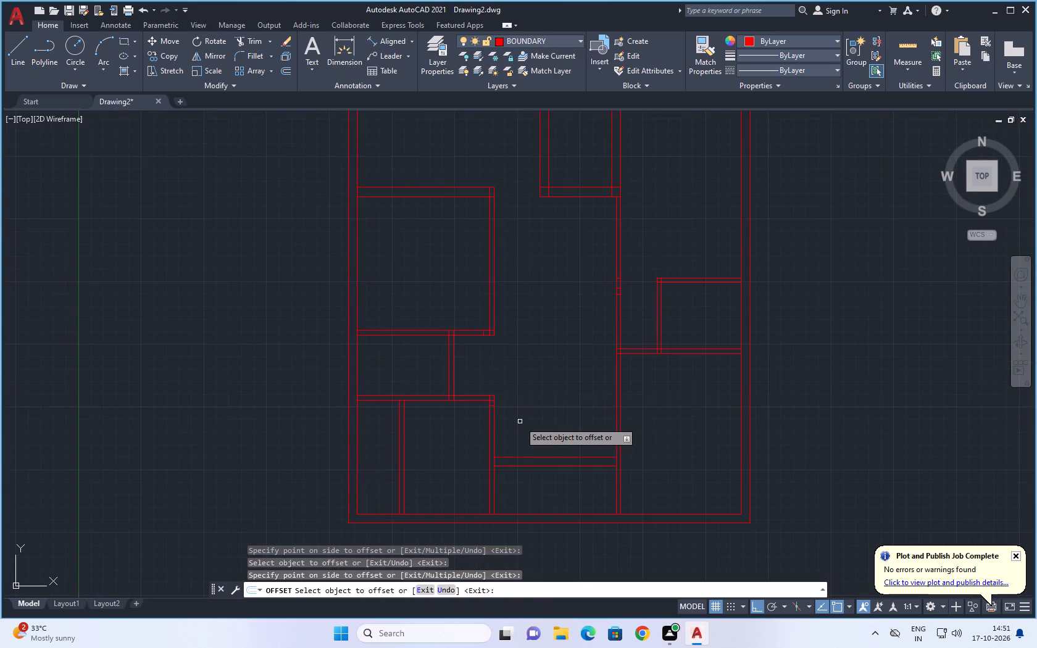
middle_click_drag(520, 422, 512, 401)
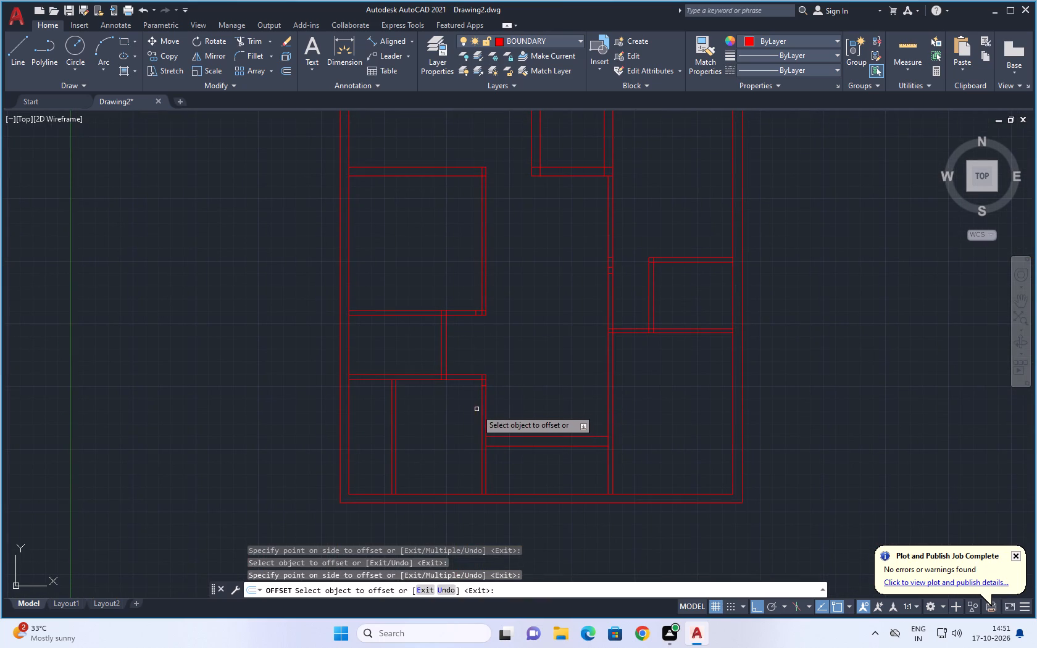
scroll(476, 405, "up", 2)
left_click(493, 357)
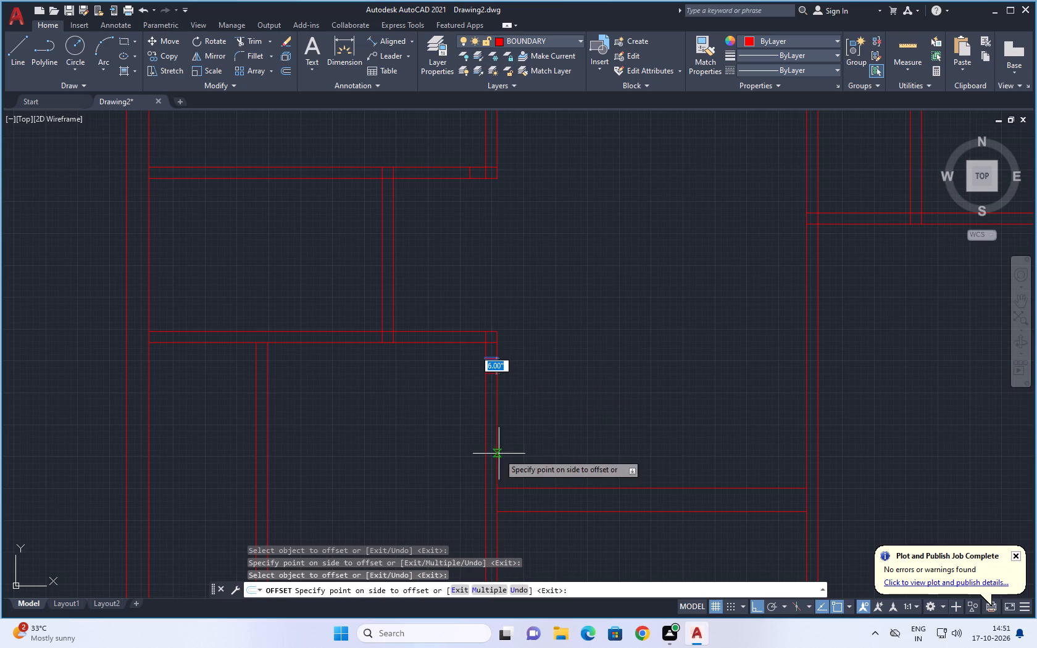
key("3")
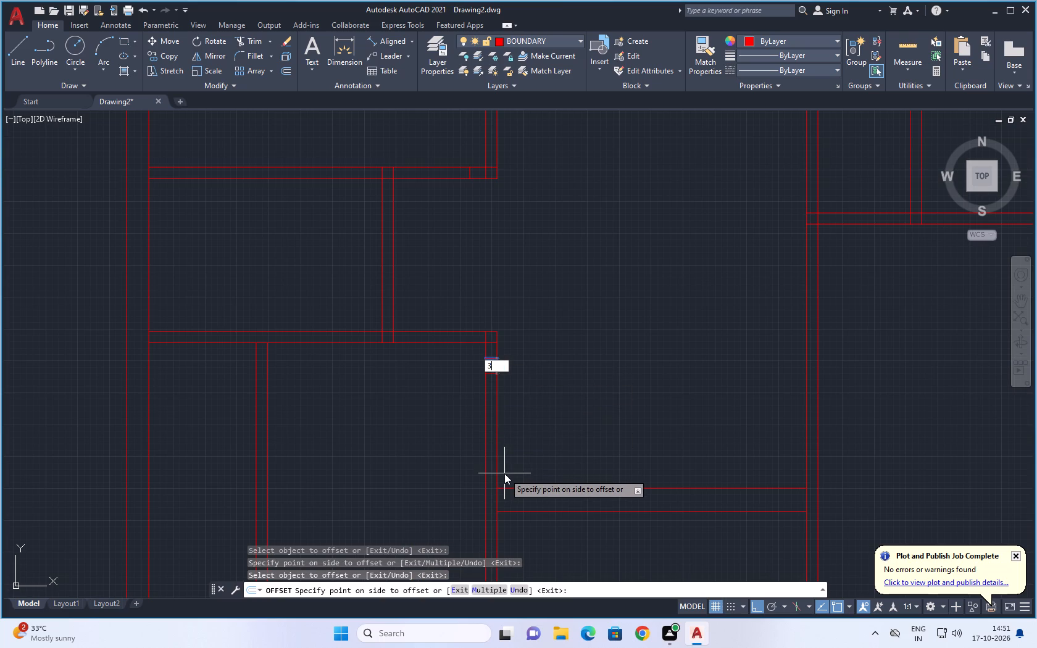
key("apostrophe")
key("Return")
scroll(514, 471, "down", 2)
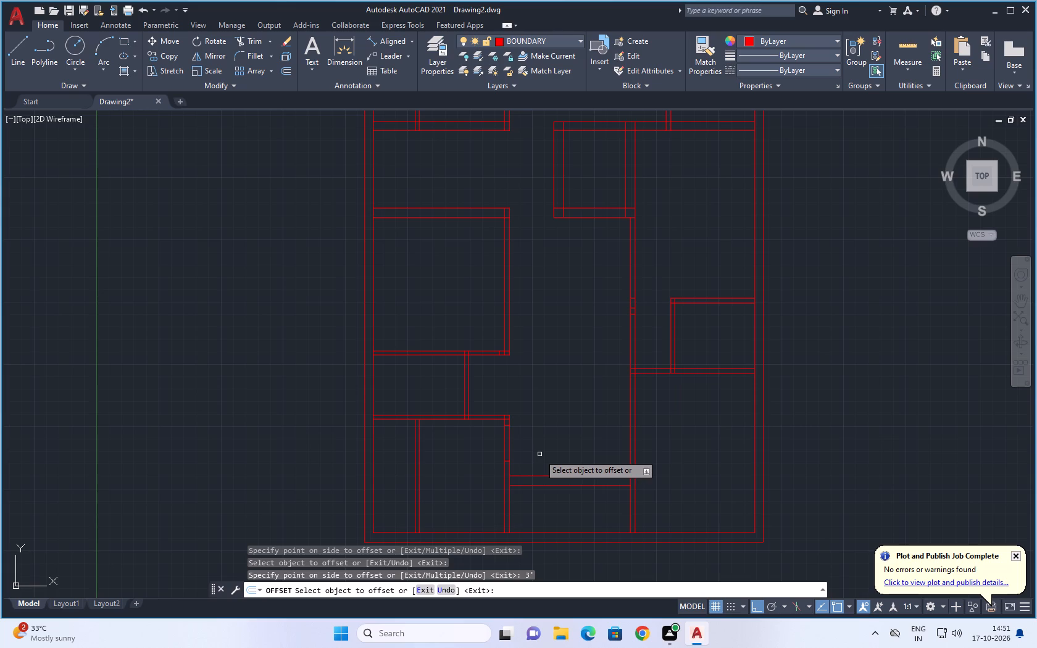
scroll(539, 454, "down", 1)
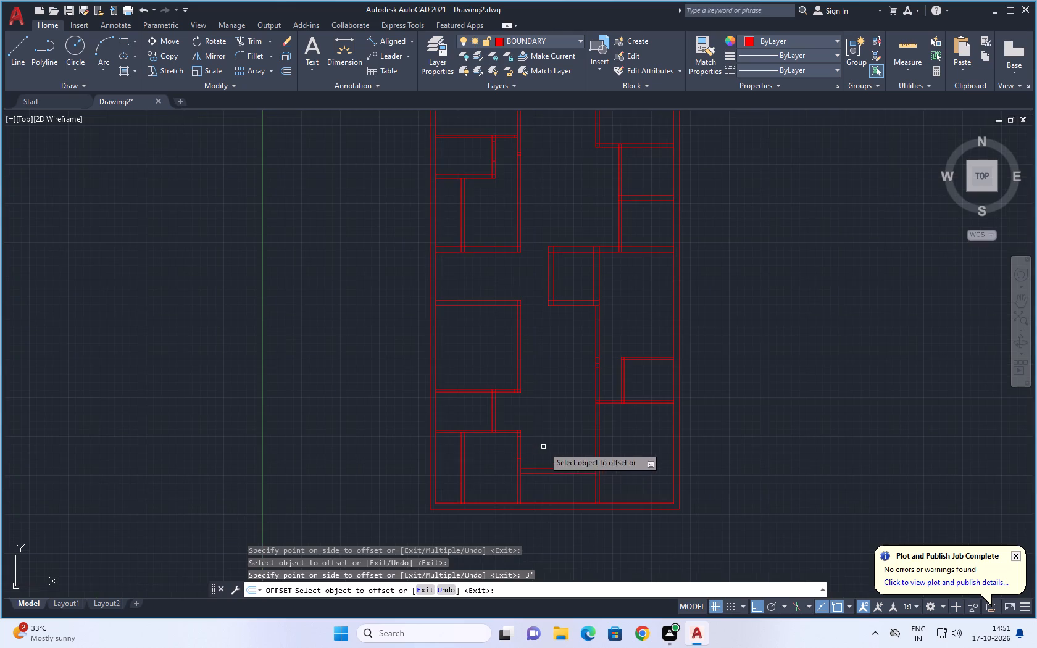
Mark a door in the bottom wall of the east side's lower small room by offsetting its west corner line 6" eastward, then 2'8" further.
middle_click_drag(542, 444, 510, 409)
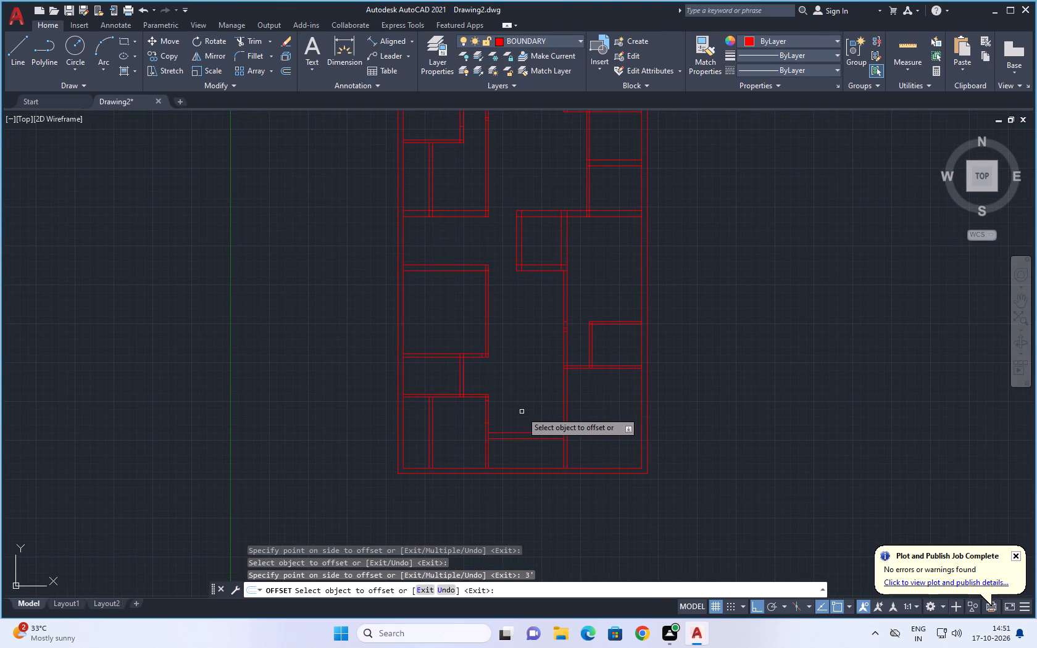
scroll(546, 388, "up", 1)
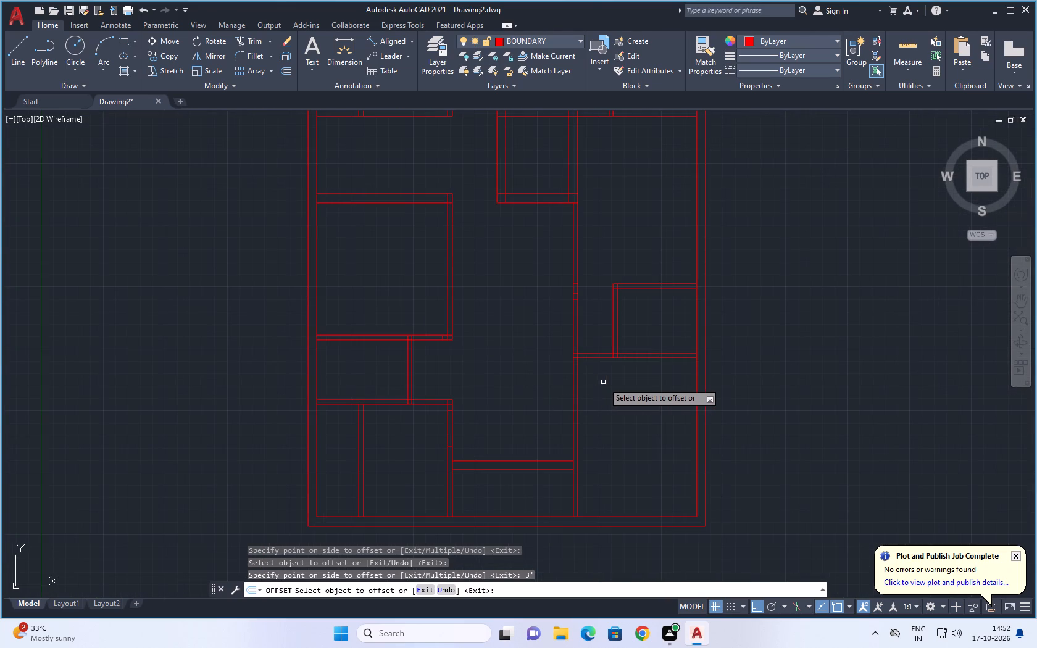
scroll(603, 382, "down", 1)
middle_click_drag(620, 388, 586, 425)
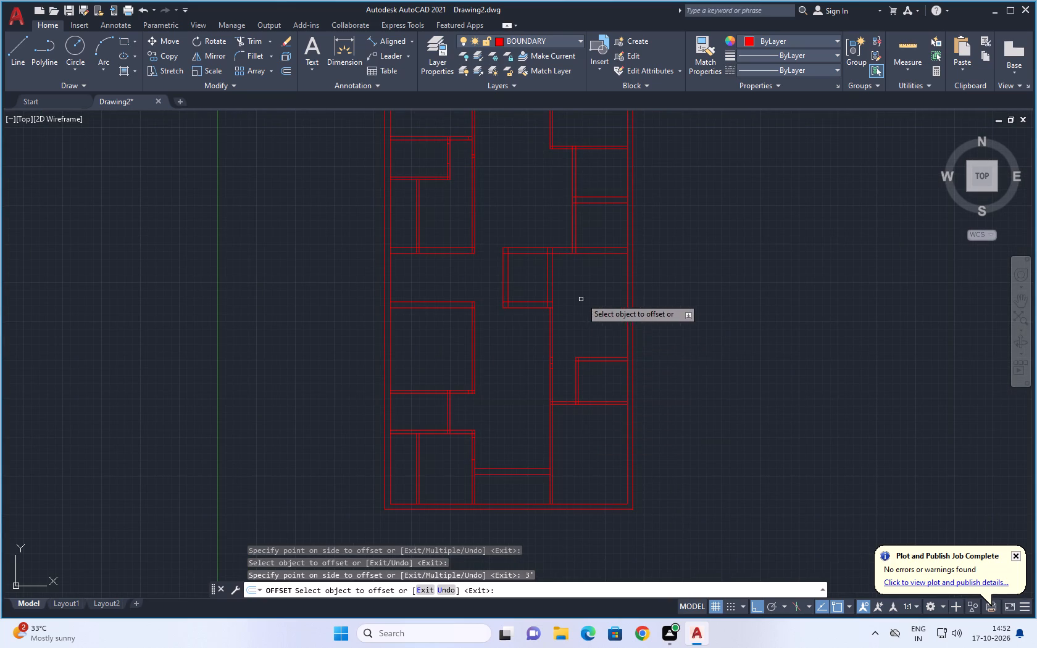
middle_click_drag(585, 286, 578, 381)
scroll(575, 362, "up", 3)
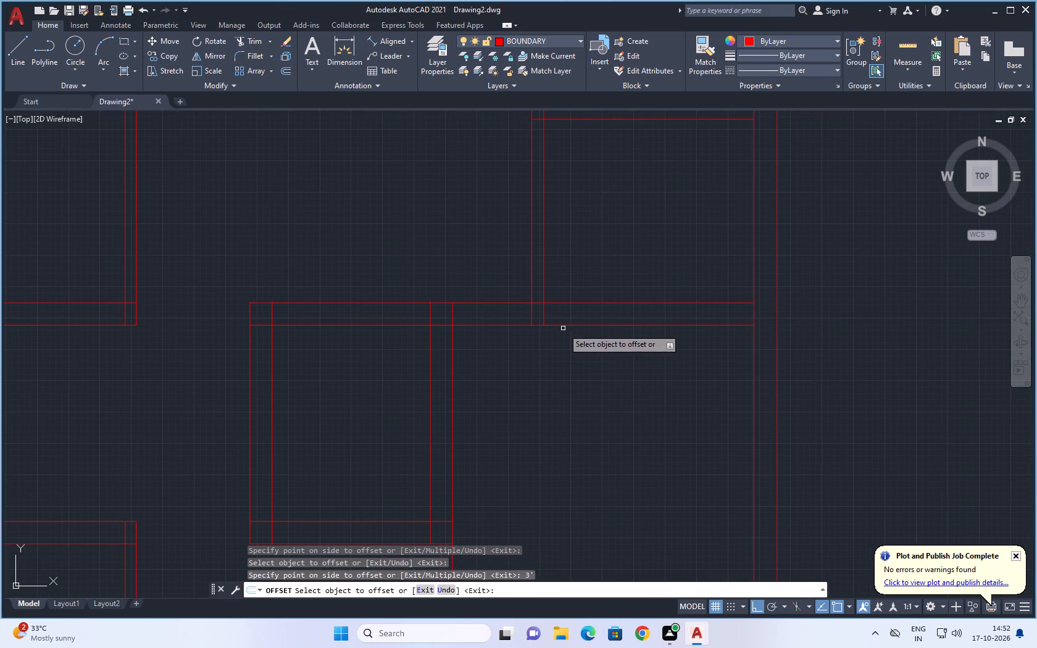
left_click(543, 317)
left_click(585, 316)
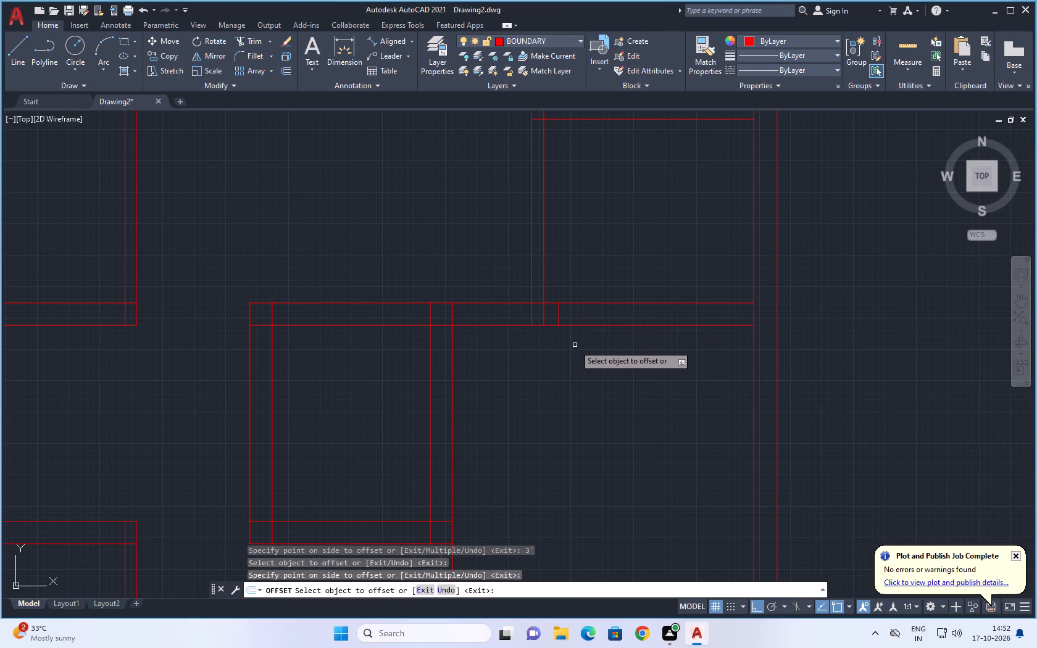
scroll(575, 347, "down", 1)
scroll(561, 334, "up", 1)
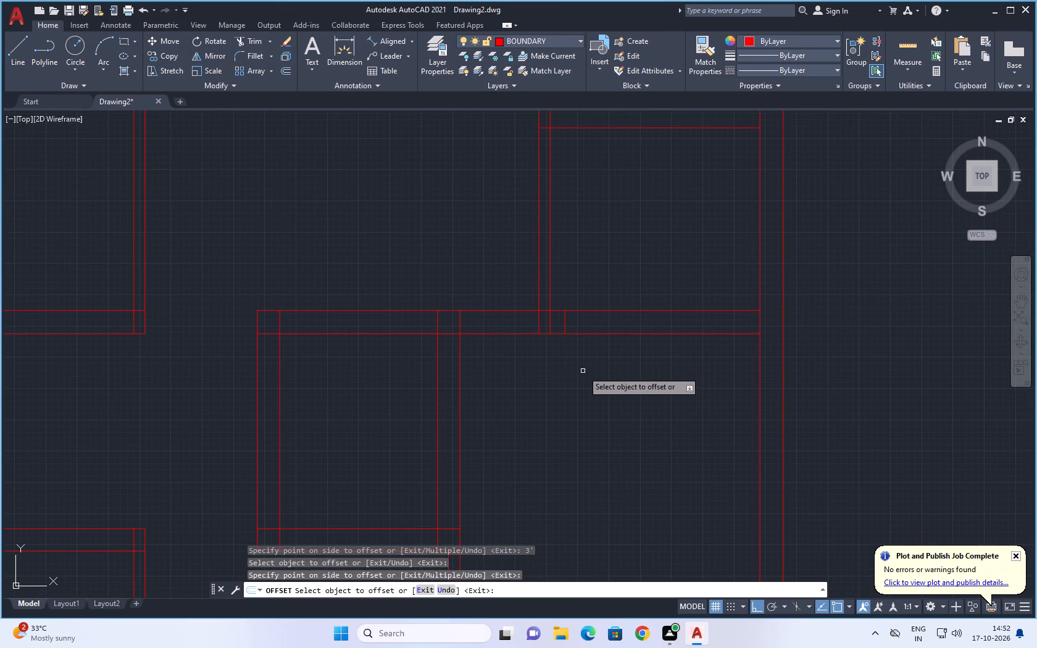
scroll(572, 326, "up", 3)
left_click(538, 323)
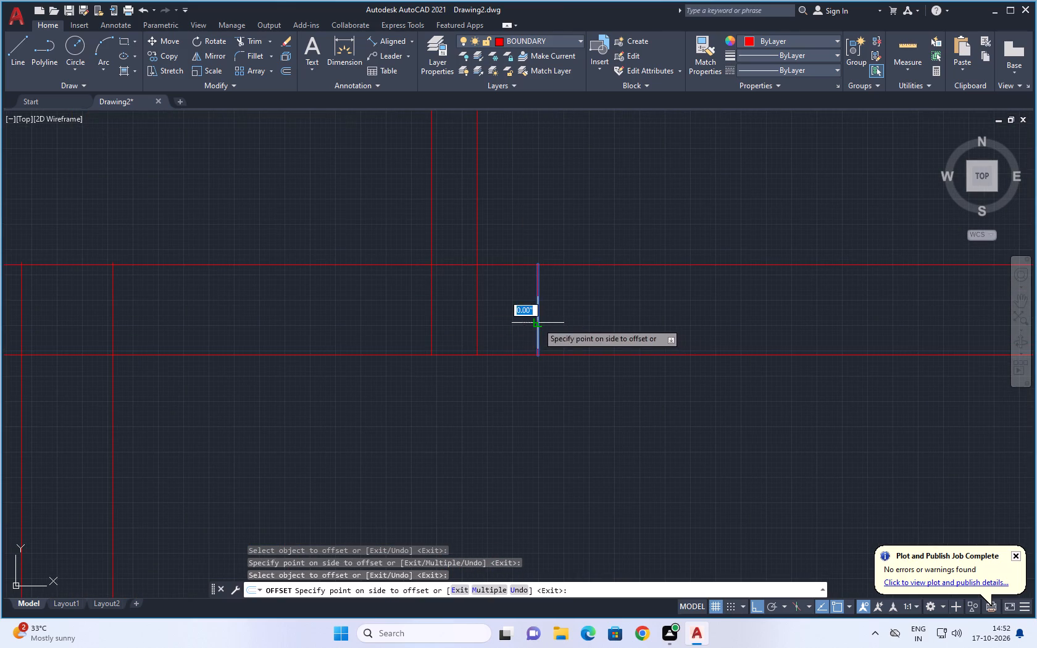
type("2'8")
key("shift+quotedbl")
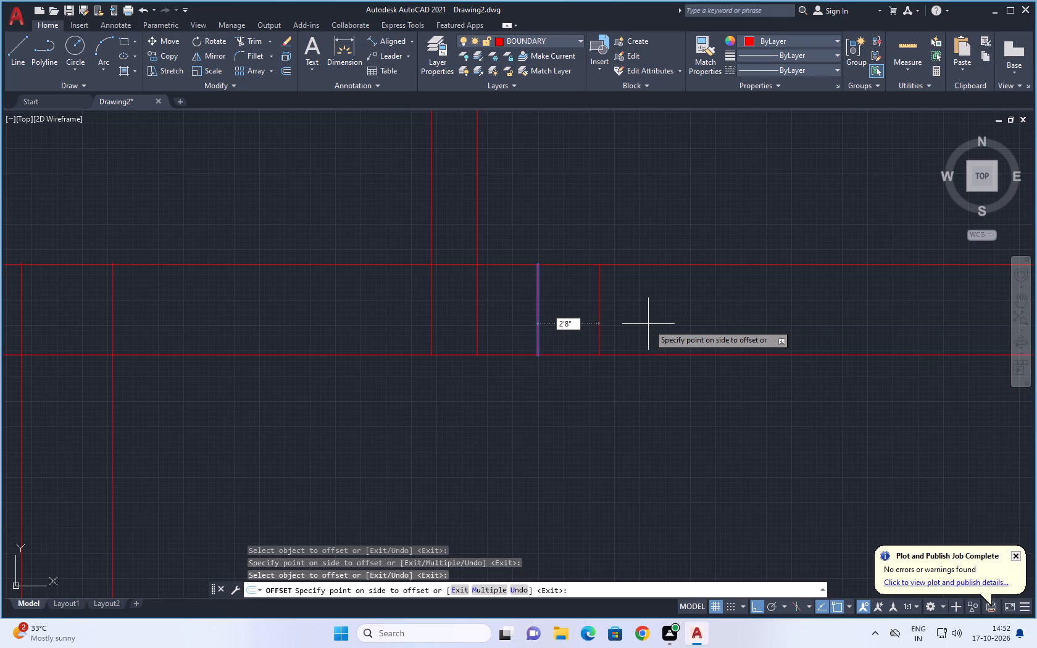
key("Return")
Mark a door in the top-right room's bottom wall by offsetting the east end line 6" westward, then that jamb line 2'8" westward.
scroll(648, 324, "down", 4)
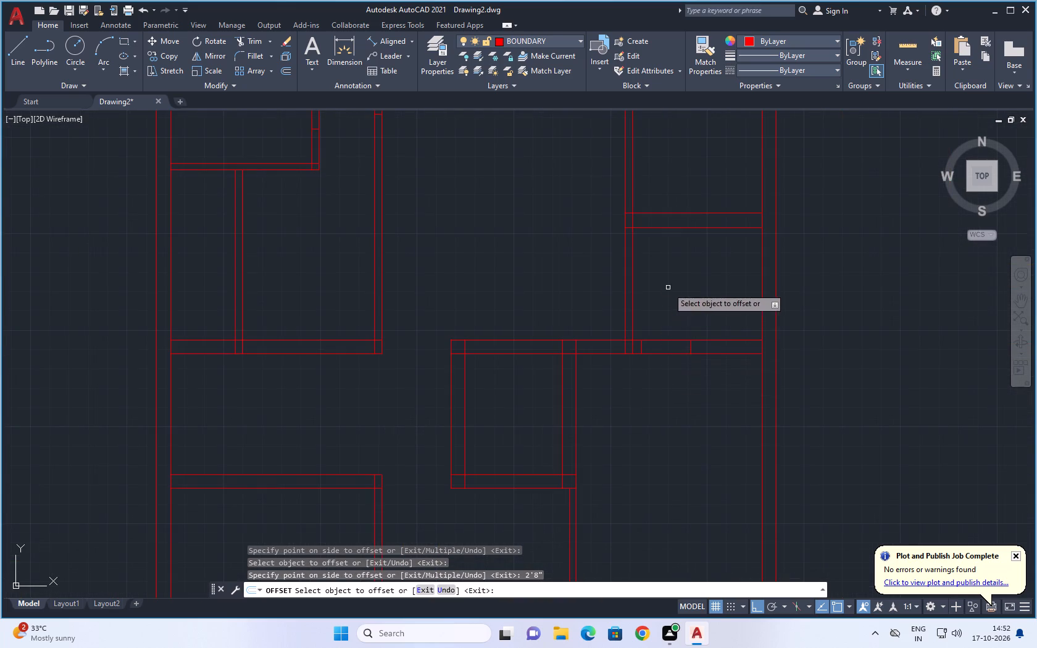
middle_click_drag(668, 288, 655, 368)
scroll(658, 371, "down", 1)
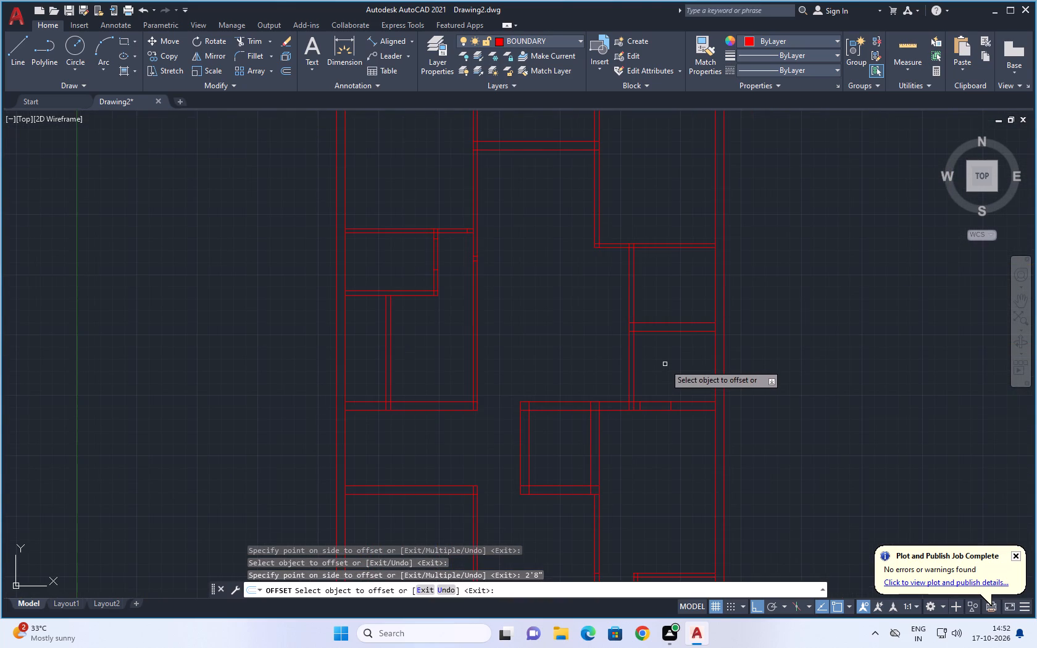
middle_click_drag(668, 363, 610, 460)
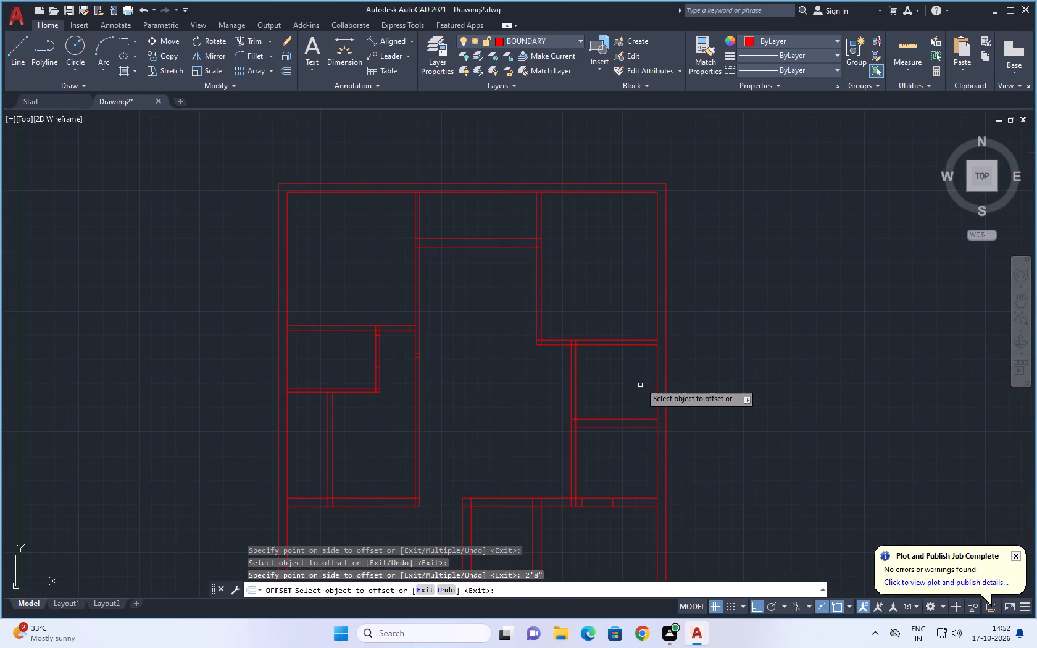
scroll(651, 343, "up", 3)
left_click(664, 342)
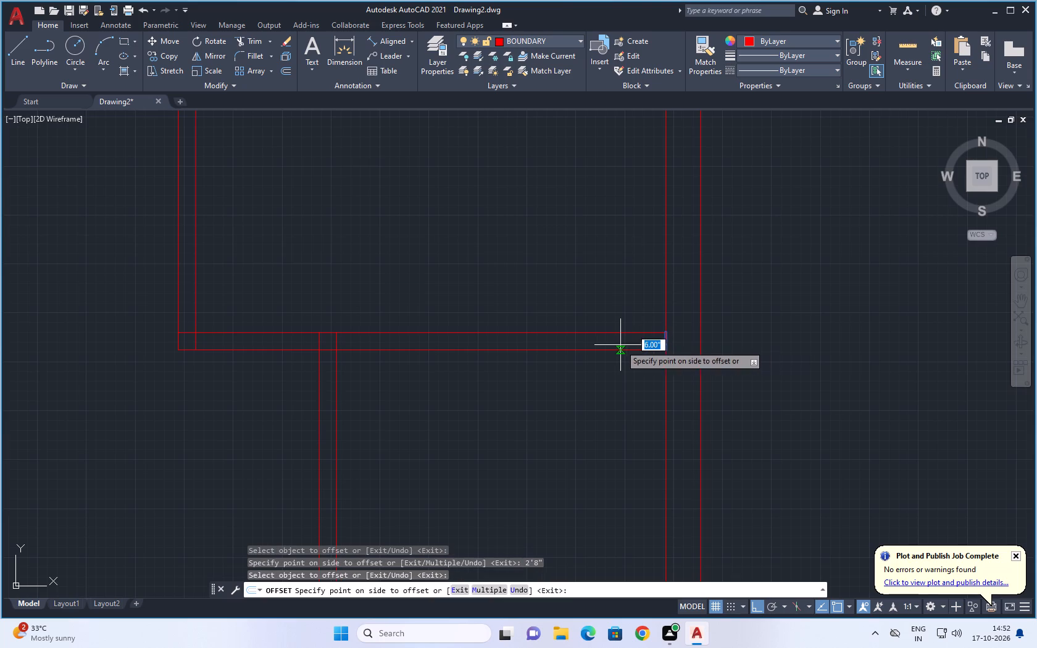
left_click(617, 345)
left_click(642, 341)
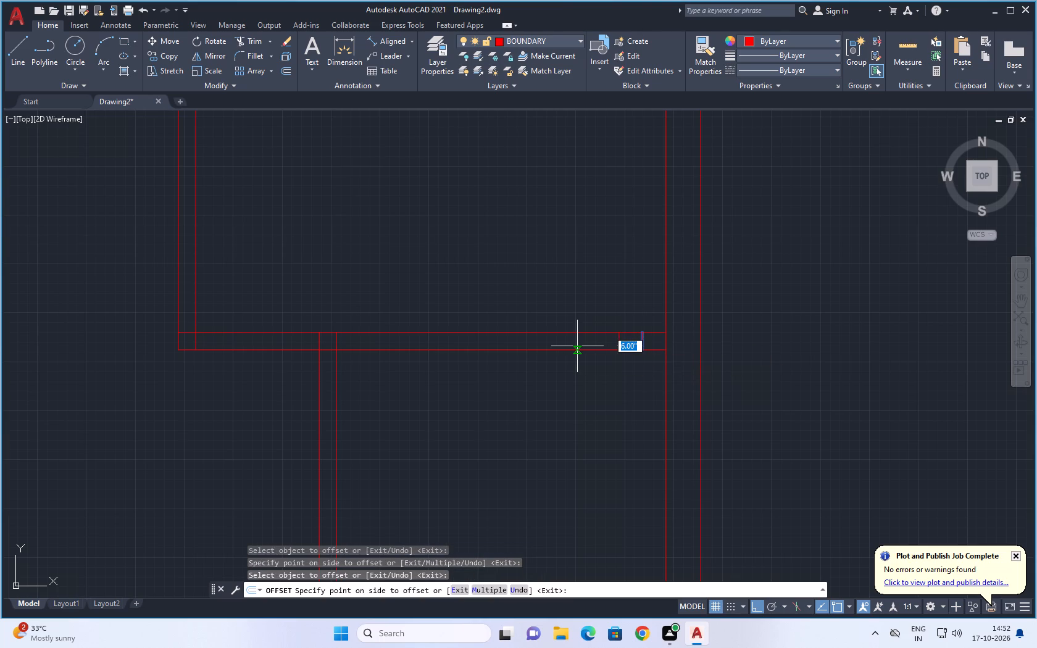
type("2'8")
key("shift+quotedbl")
key("Return")
Mark a door in the top-right room's west wall by offsetting the bottom corner line 6" upward, then that jamb line 3' upward.
scroll(577, 346, "down", 3)
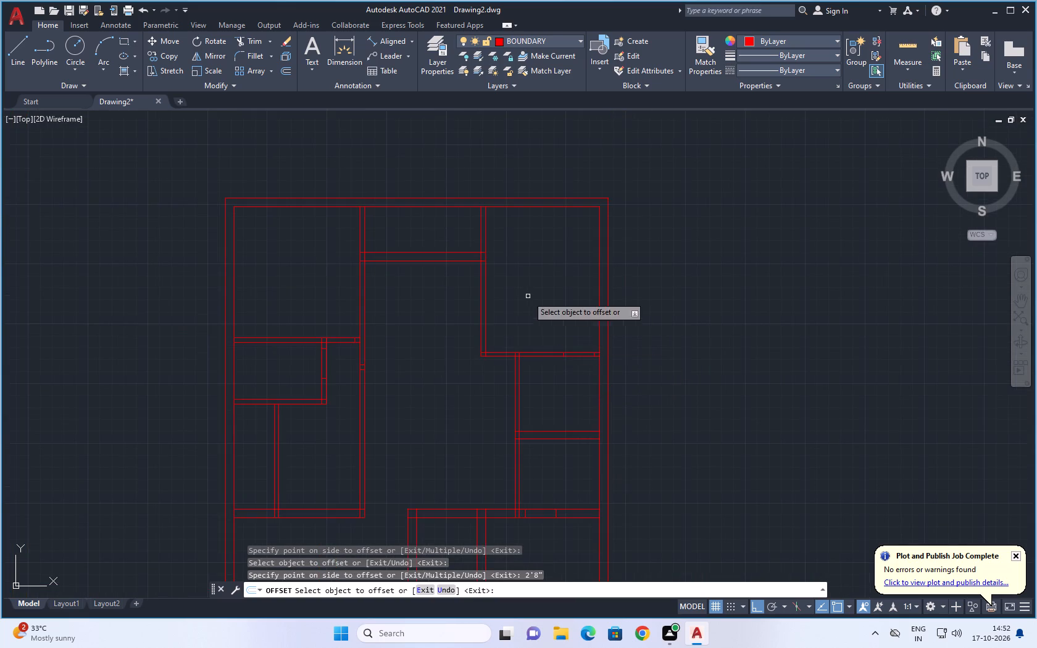
middle_click_drag(528, 296, 561, 370)
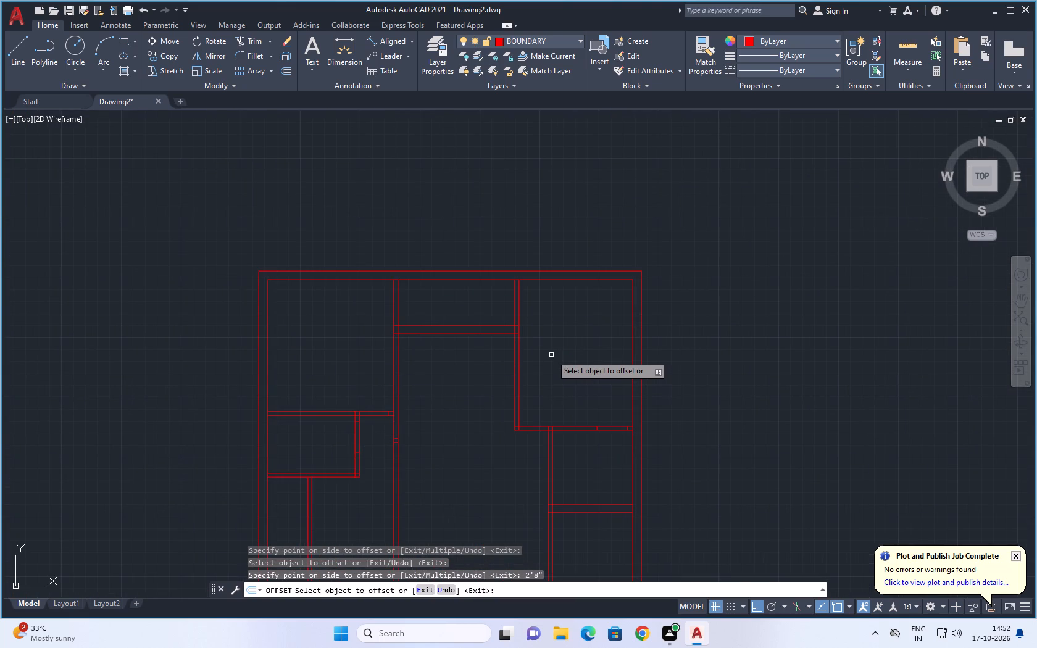
scroll(523, 422, "up", 3)
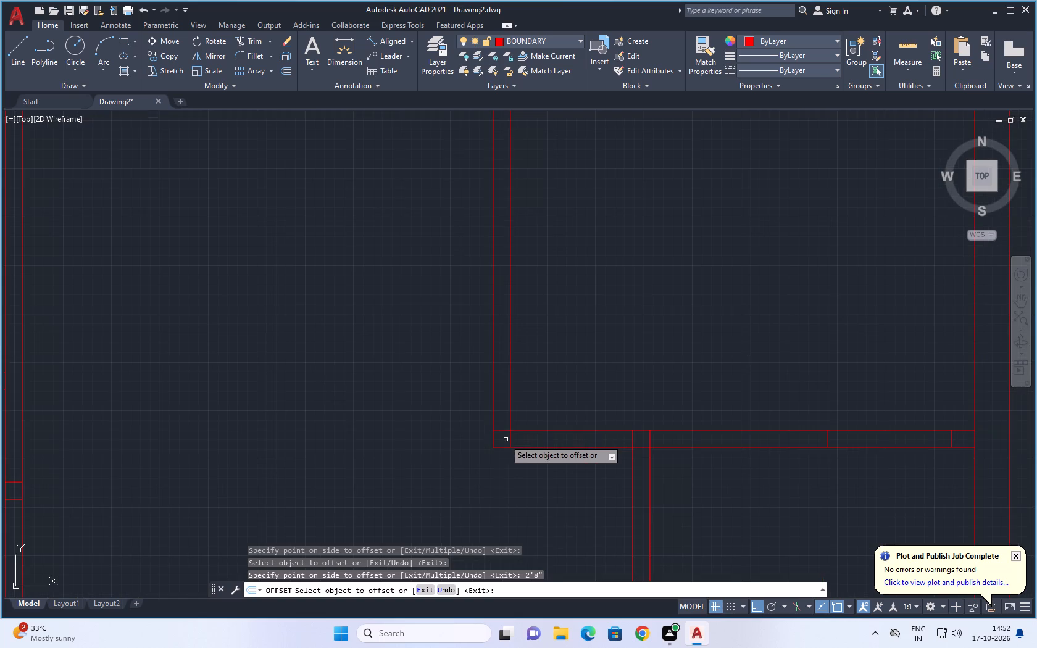
left_click(501, 430)
left_click(501, 399)
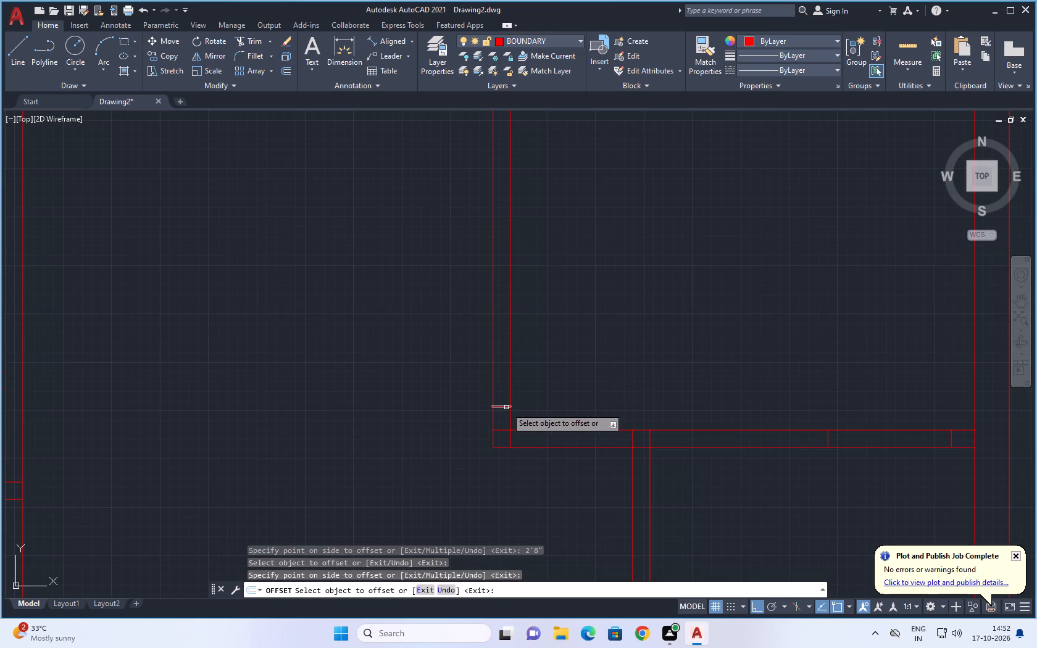
left_click(506, 407)
key("3")
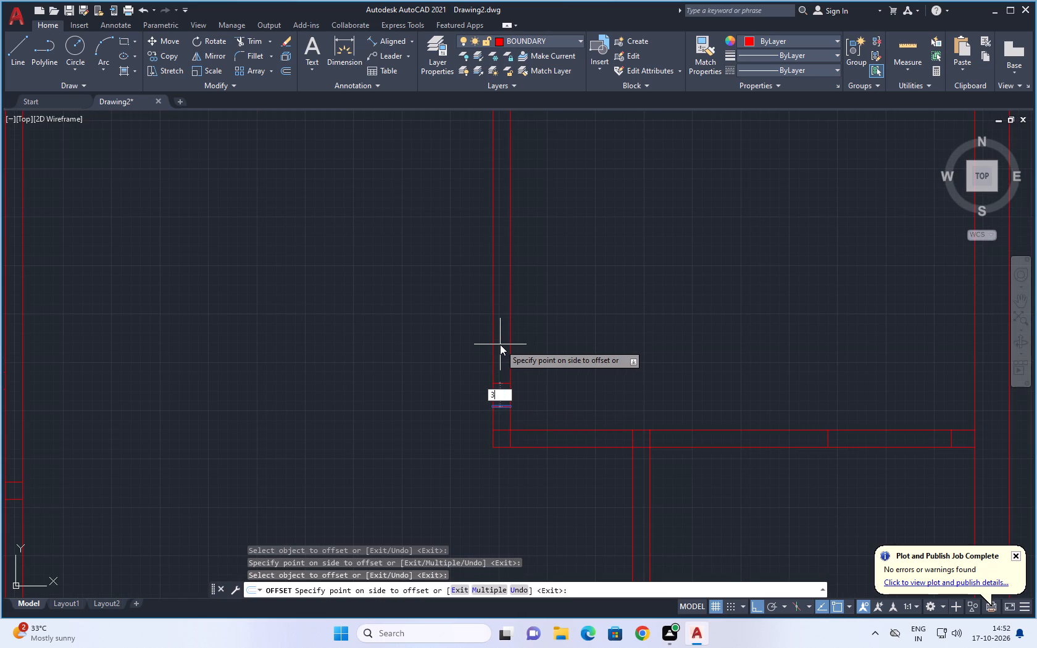
key("apostrophe")
key("Return")
Examine the overall plan and the upper-left rooms for remaining door positions, and end the Offset command.
scroll(576, 330, "down", 3)
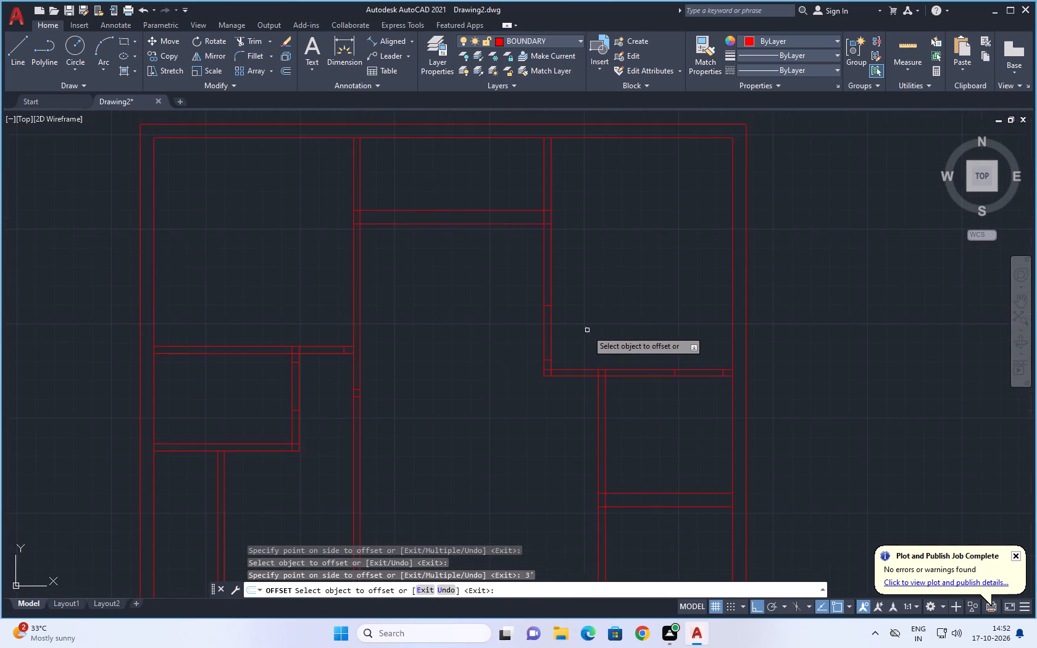
scroll(587, 330, "down", 1)
middle_click_drag(591, 331, 593, 275)
scroll(689, 396, "down", 1)
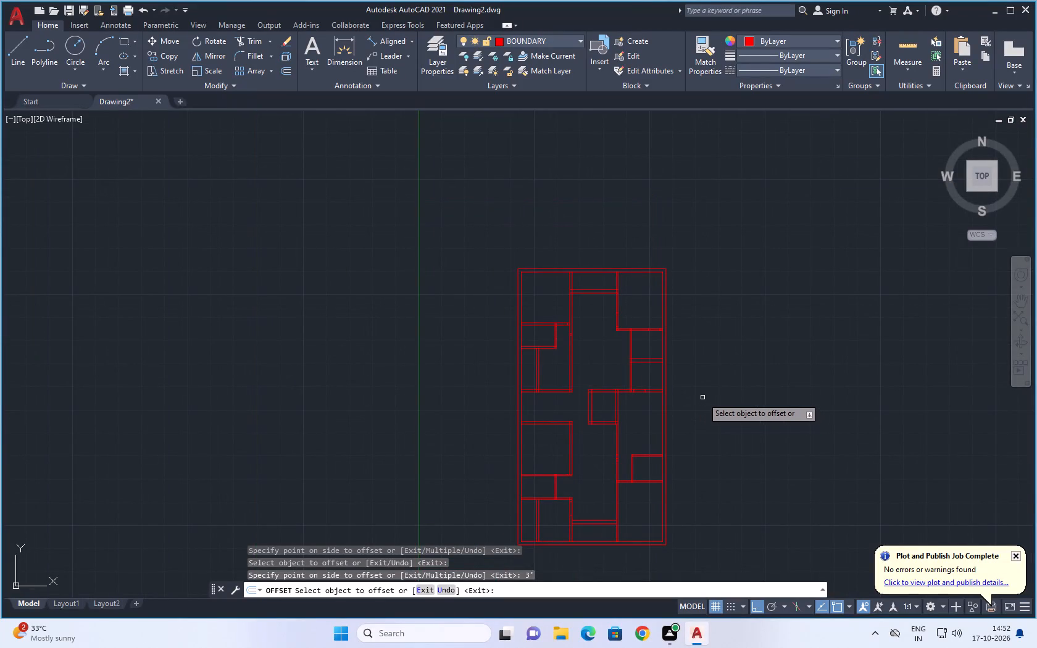
middle_click_drag(702, 397, 703, 323)
scroll(550, 296, "up", 2)
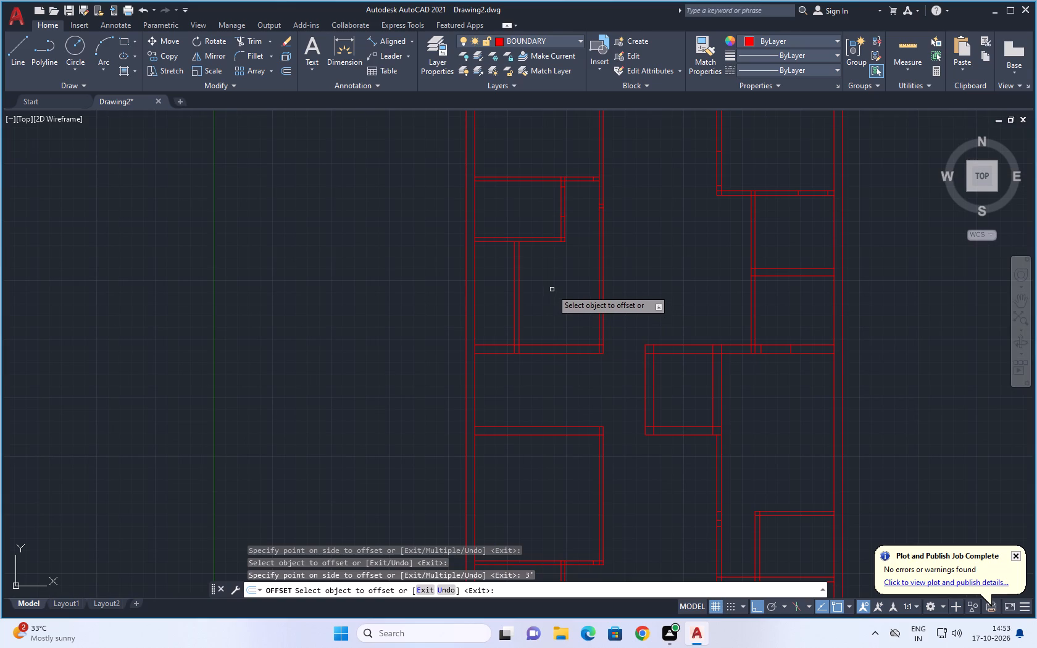
key("Escape")
key("Escape")
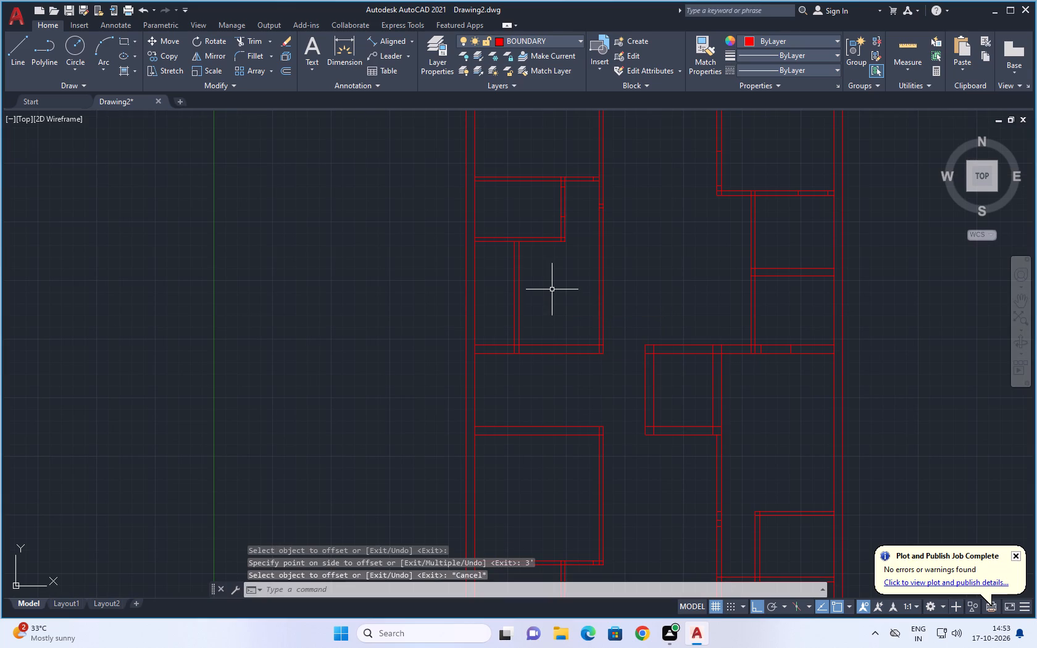
key("Escape")
Draw a short line across the top of the vertical partition below the upper-left small room, joining its two wall lines.
scroll(391, 239, "down", 2)
middle_click_drag(372, 214, 412, 291)
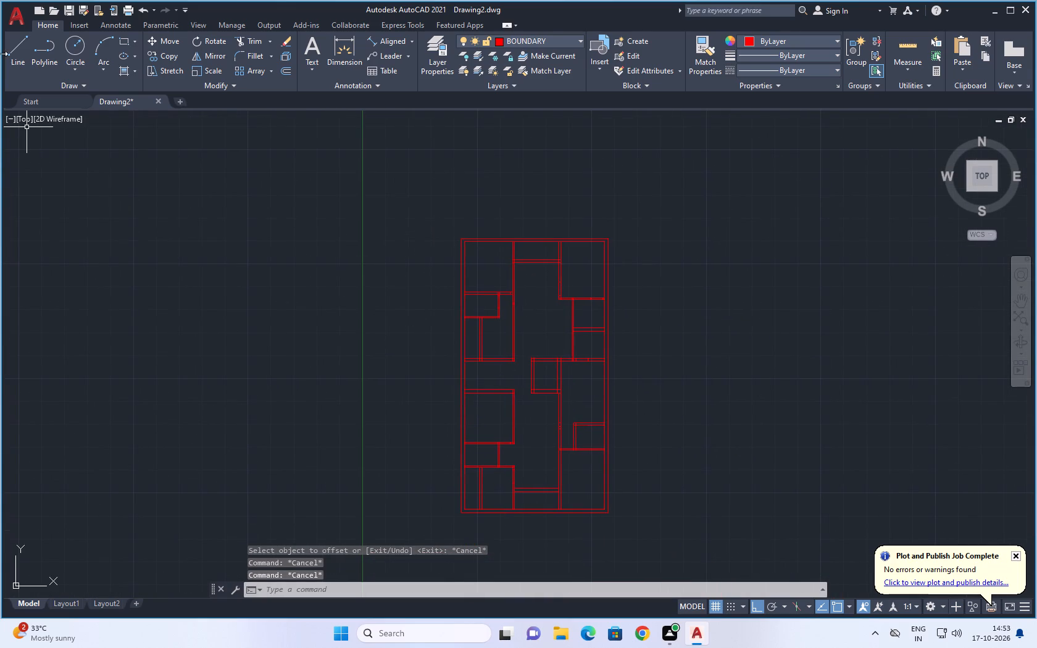
left_click(15, 48)
scroll(500, 334, "up", 3)
middle_click_drag(482, 304, 528, 331)
scroll(452, 317, "up", 4)
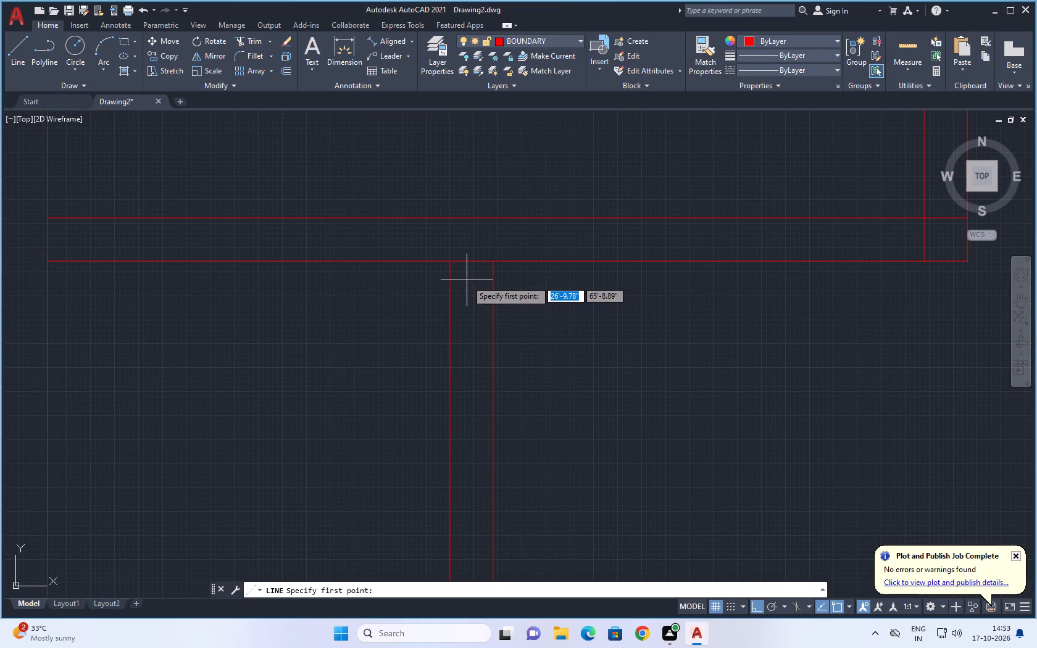
scroll(467, 278, "up", 1)
left_click(441, 249)
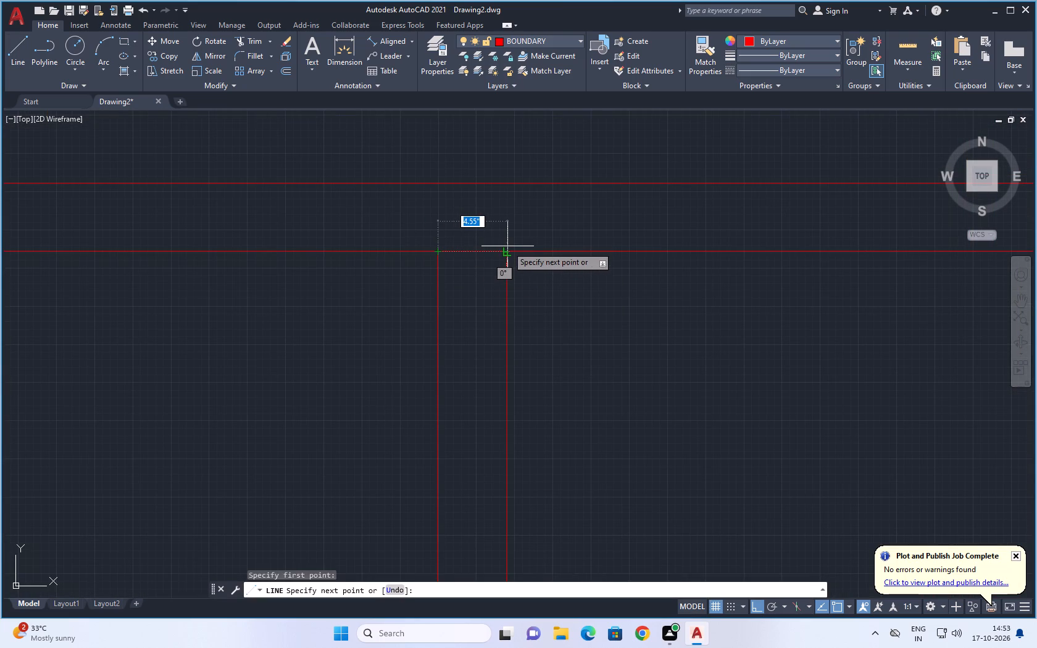
left_click(508, 246)
key("Escape")
Draw a short line across the top of the bottom-left room's vertical partition, joining its two wall lines.
scroll(558, 297, "down", 1)
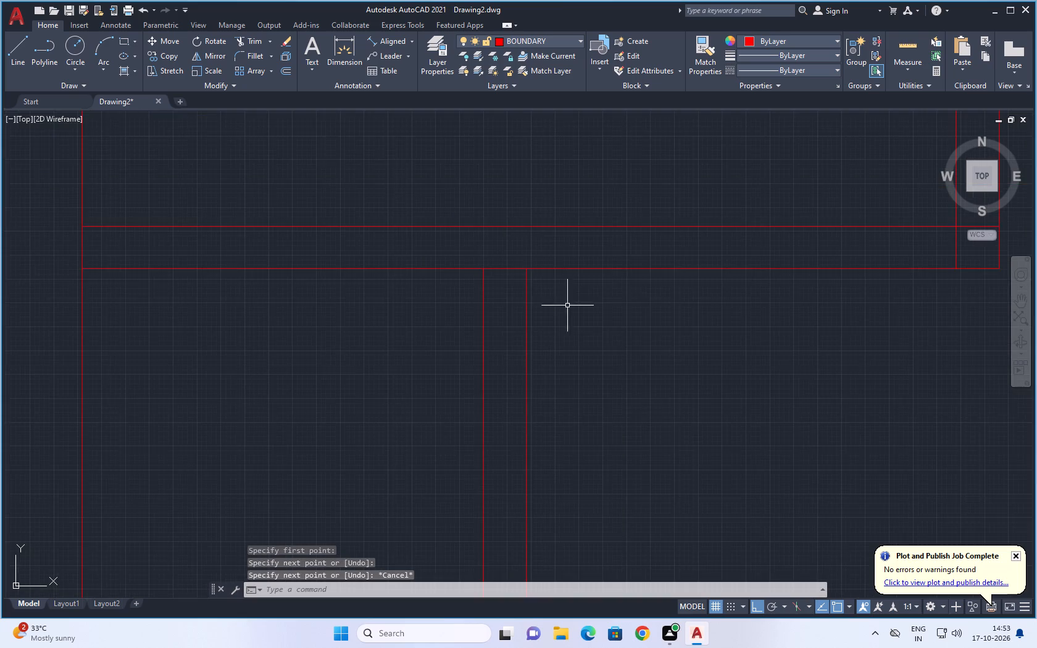
scroll(577, 318, "down", 3)
middle_click_drag(580, 334, 544, 226)
scroll(575, 285, "down", 2)
middle_click_drag(590, 309, 567, 266)
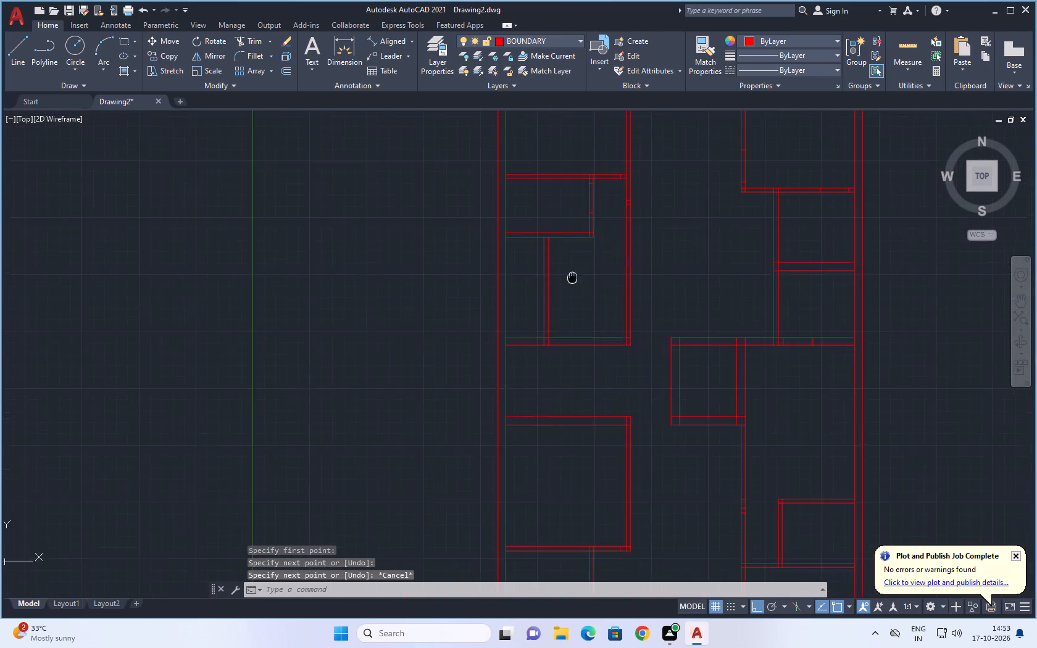
middle_click_drag(567, 266, 498, 129)
middle_click_drag(520, 335, 505, 276)
scroll(501, 404, "up", 1)
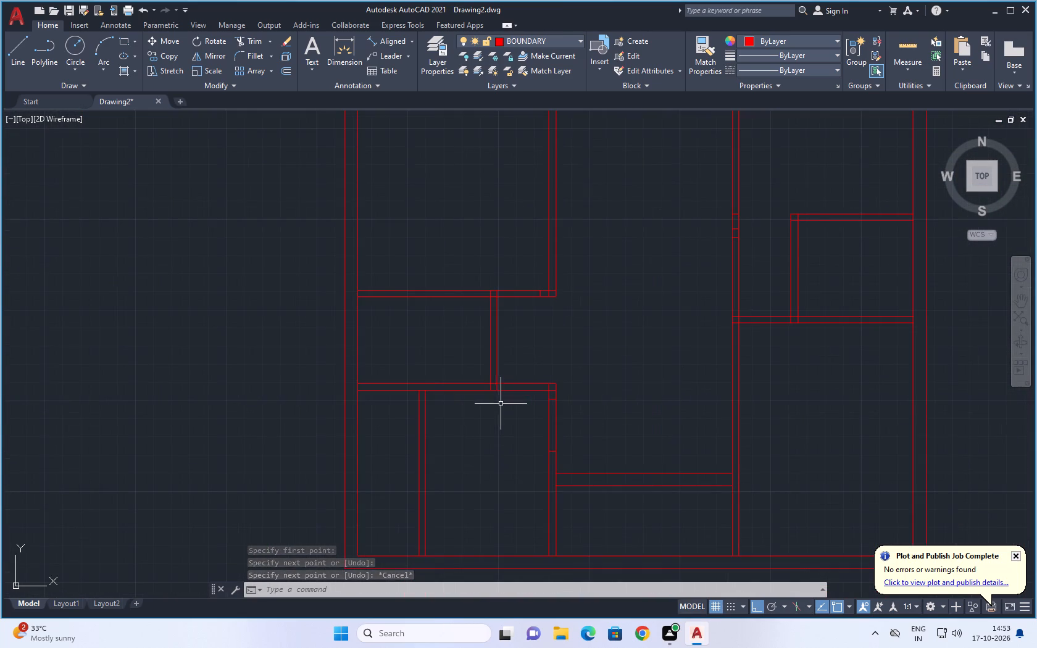
key("space")
scroll(412, 396, "up", 4)
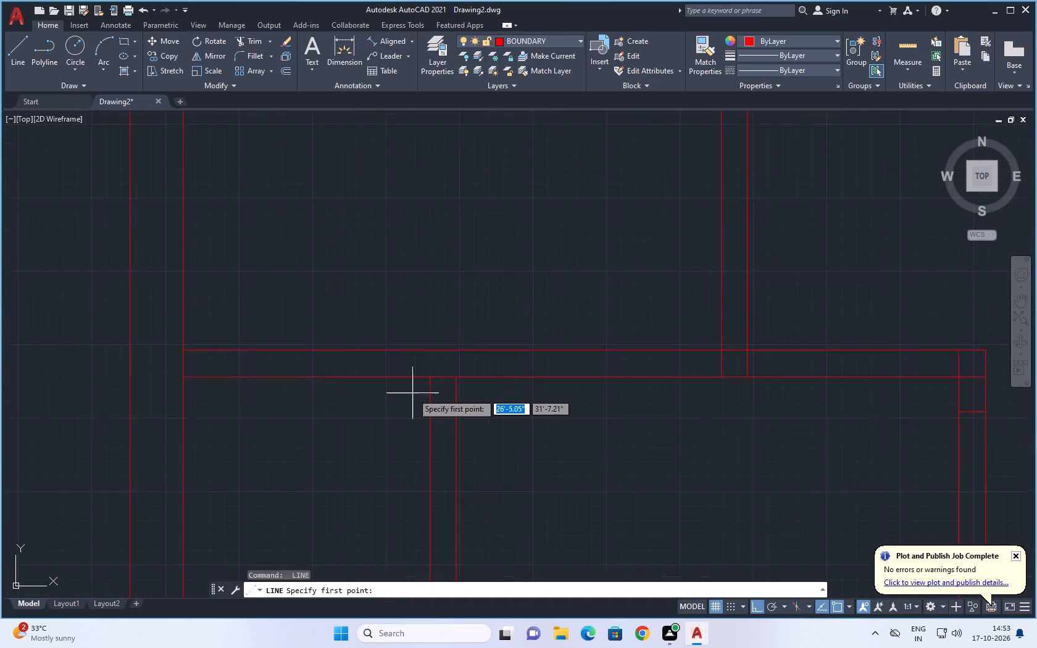
left_click(438, 370)
left_click(481, 368)
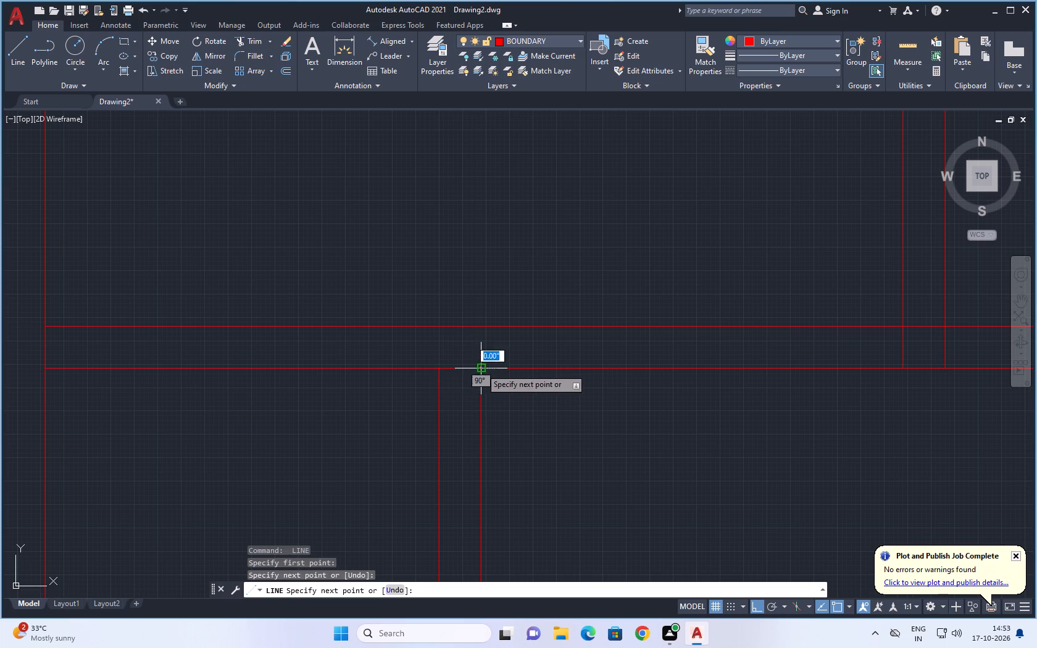
key("Escape")
Examine the bottom-left rooms and the overall plan for remaining door positions.
scroll(576, 408, "down", 4)
middle_click_drag(551, 356, 545, 351)
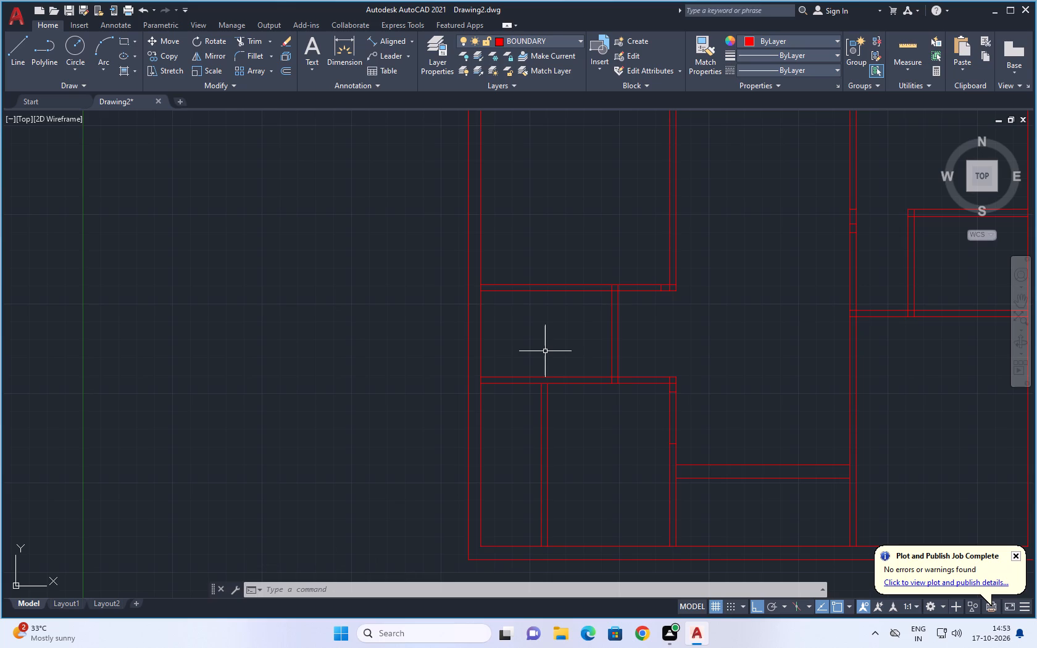
scroll(624, 339, "down", 2)
middle_click_drag(681, 329, 599, 370)
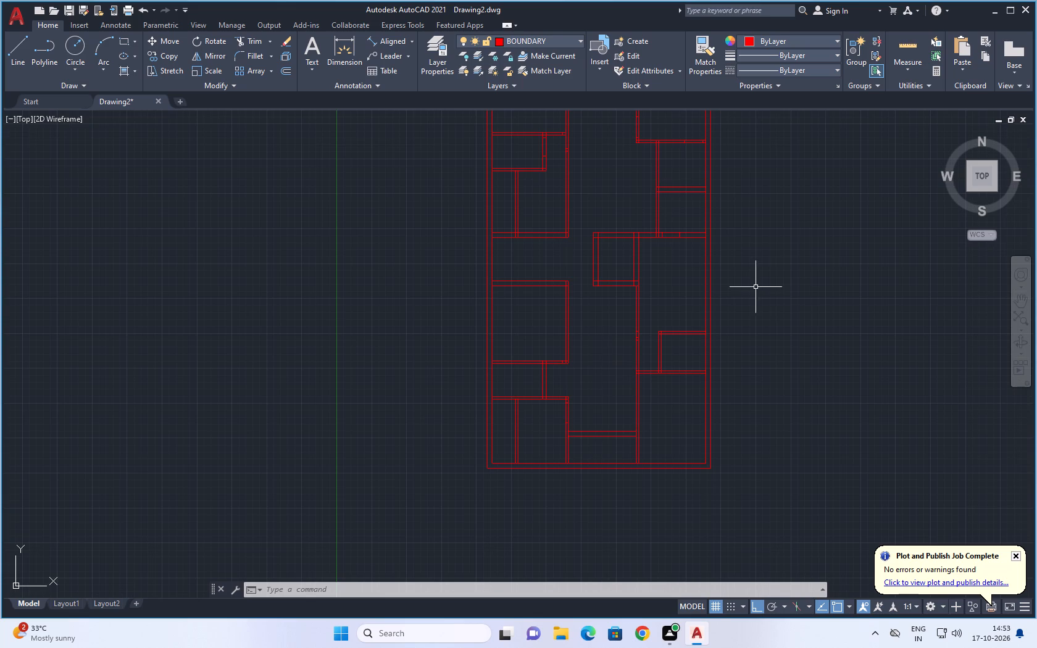
scroll(861, 255, "down", 2)
middle_click_drag(852, 260, 820, 296)
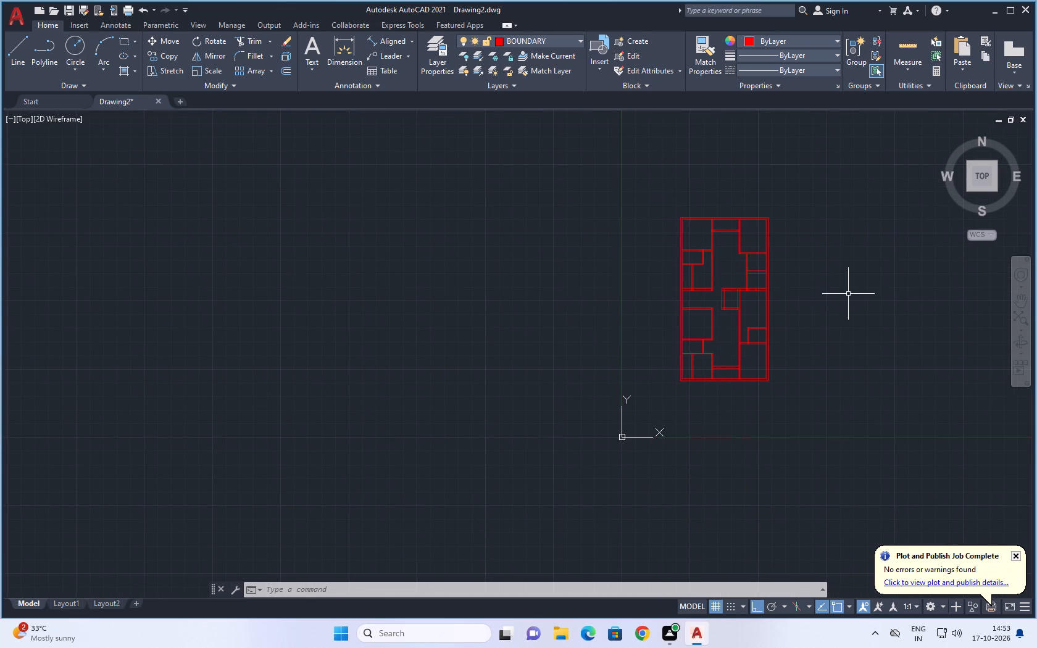
middle_click_drag(848, 294, 724, 285)
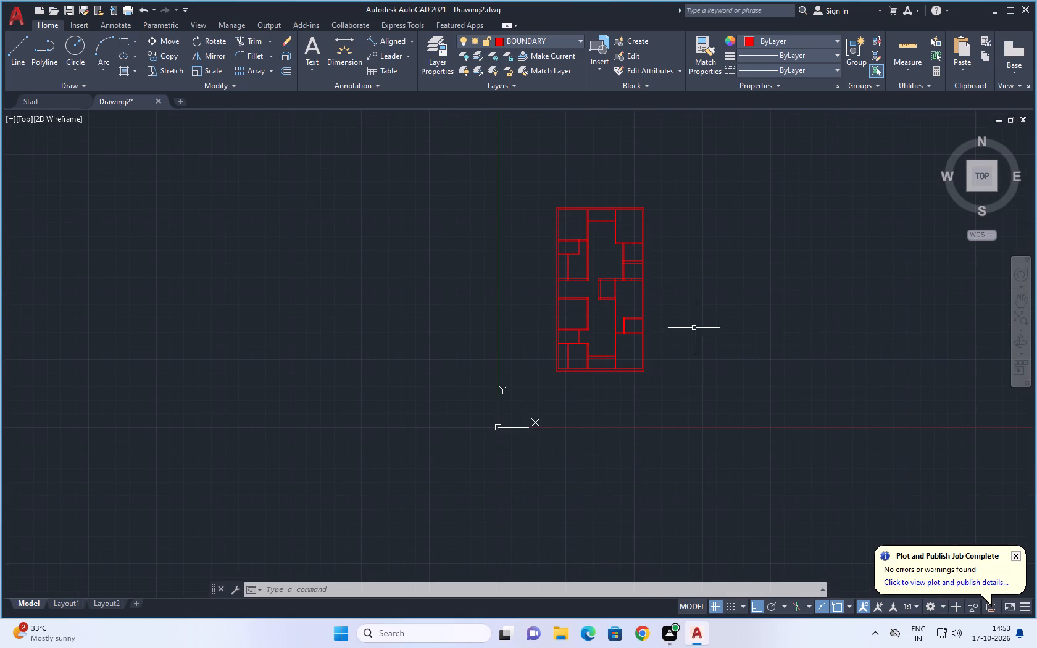
Examine the whole floor plan and the lower-left rooms up close for door positions that still need marking.
scroll(607, 334, "up", 2)
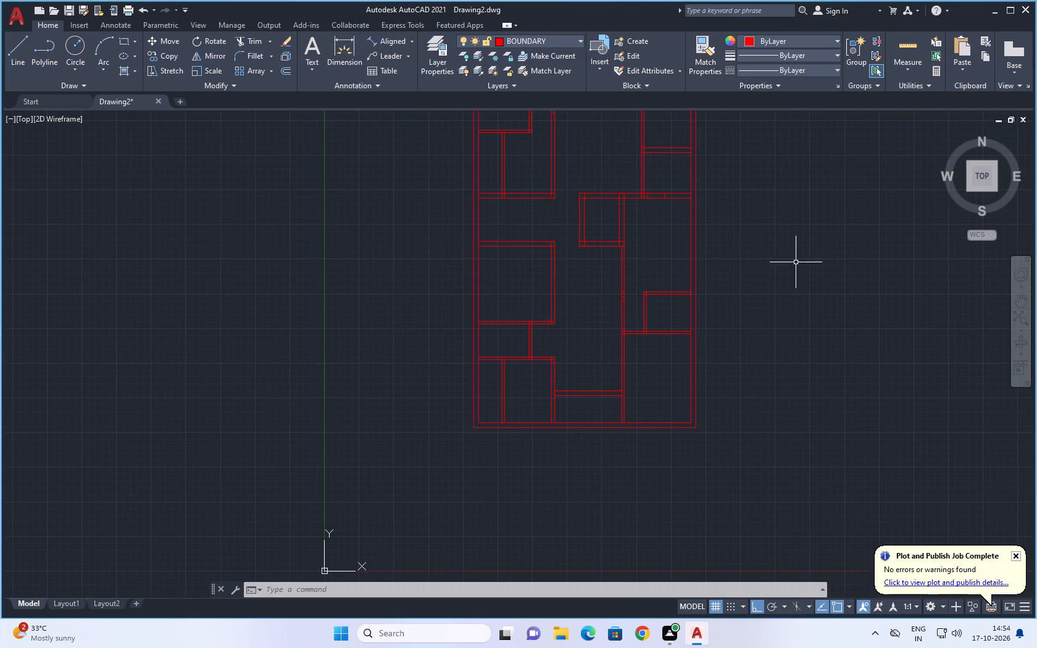
middle_click_drag(796, 262, 777, 354)
middle_click_drag(773, 262, 789, 338)
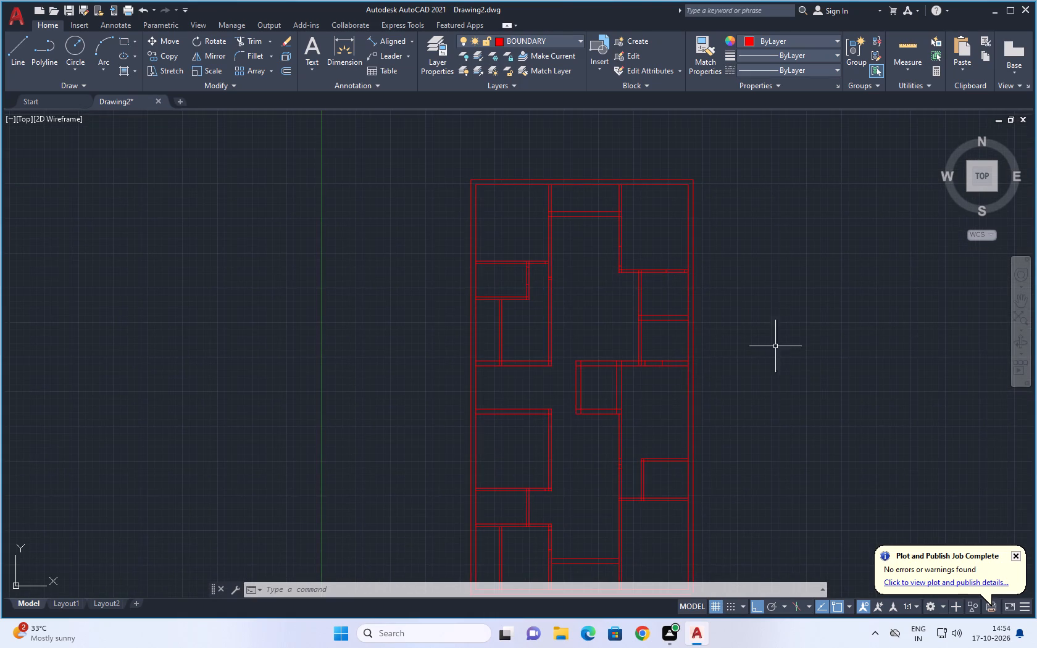
middle_click_drag(770, 373, 765, 317)
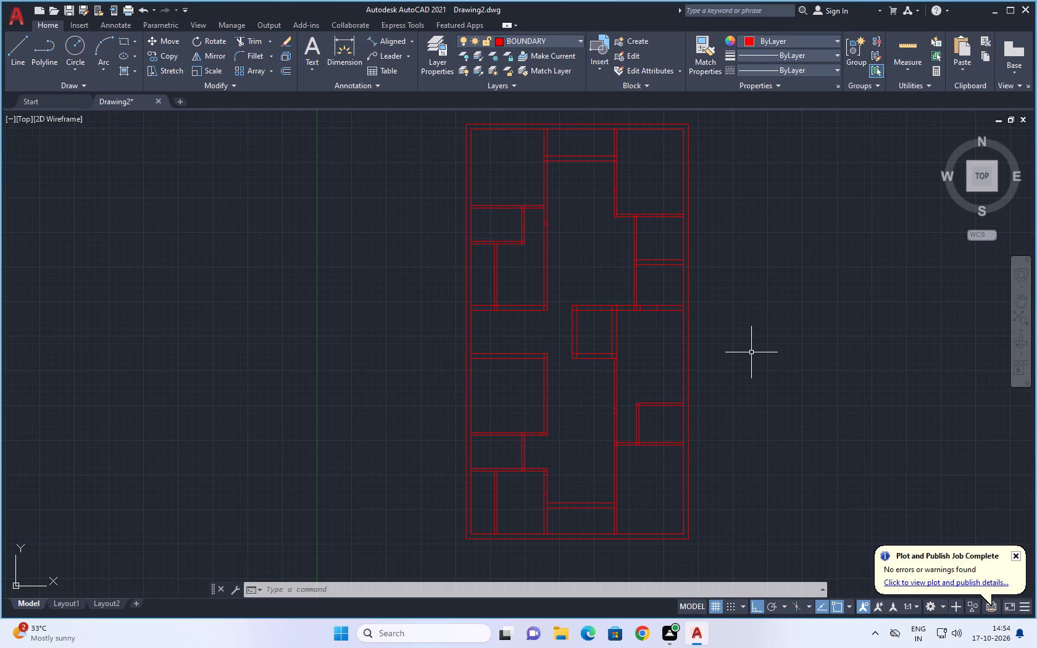
scroll(772, 357, "down", 2)
middle_click_drag(852, 364, 810, 389)
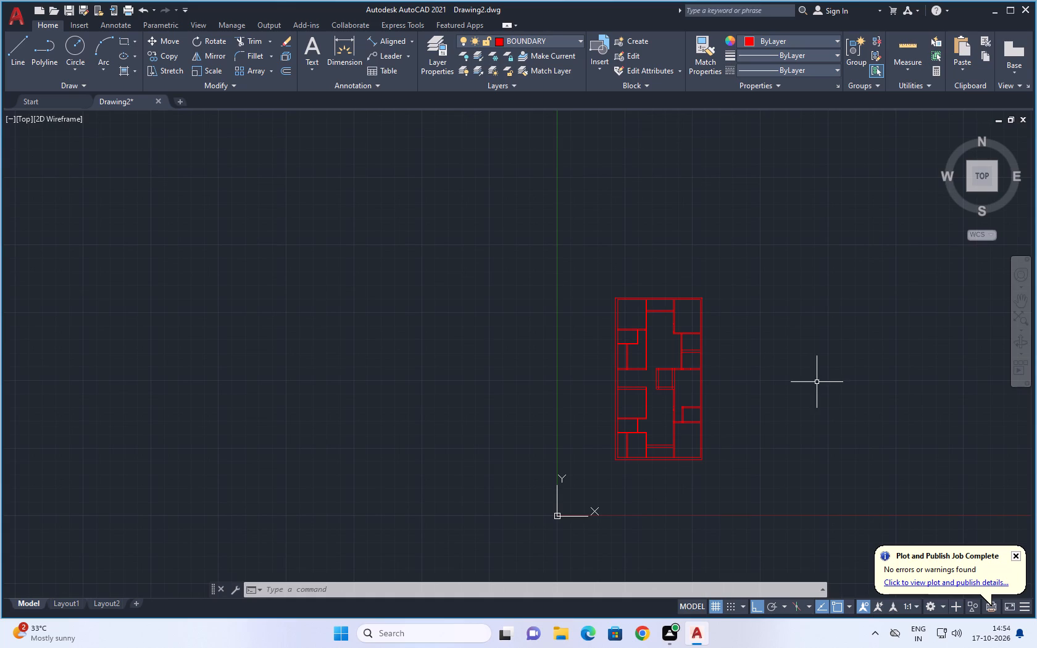
scroll(804, 376, "down", 1)
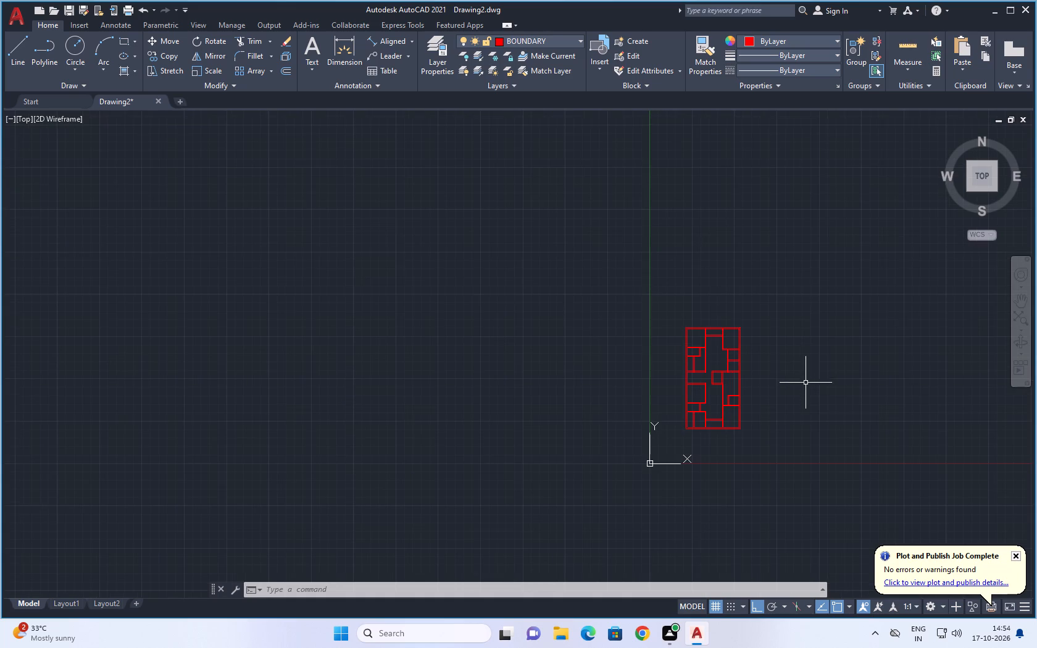
middle_click_drag(783, 385, 785, 345)
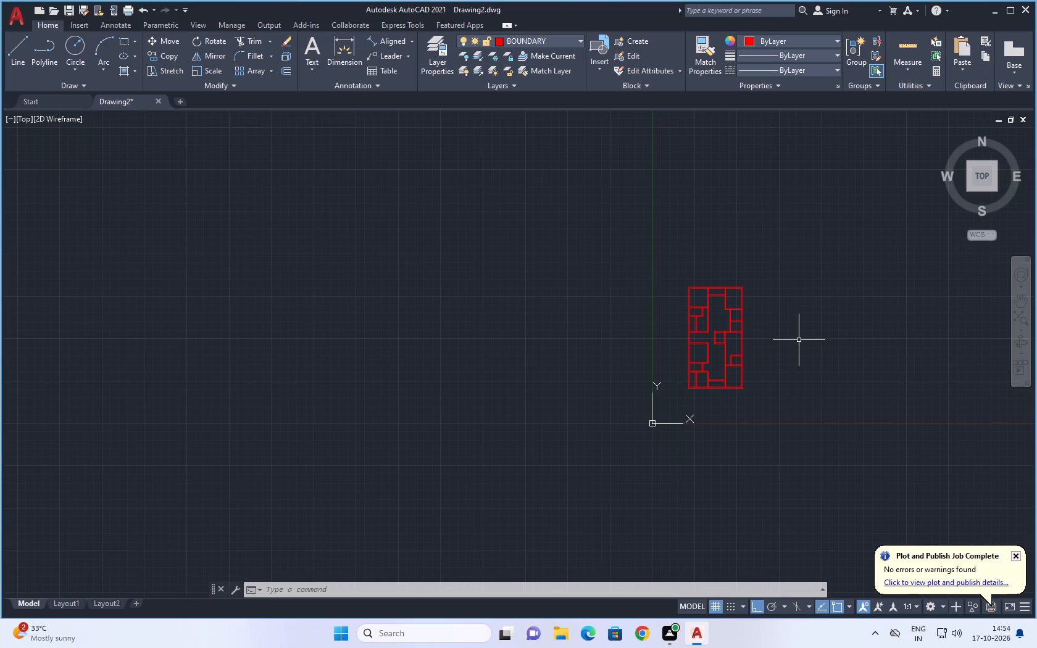
middle_click_drag(786, 332, 822, 331)
scroll(732, 309, "up", 3)
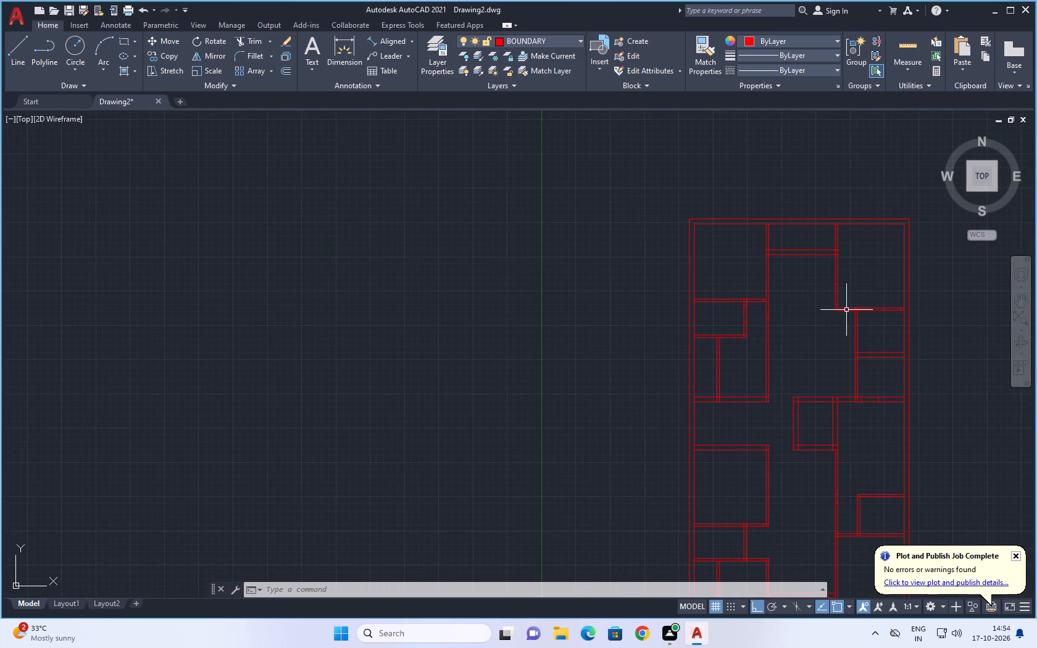
middle_click_drag(942, 333, 865, 321)
middle_click_drag(883, 371, 877, 351)
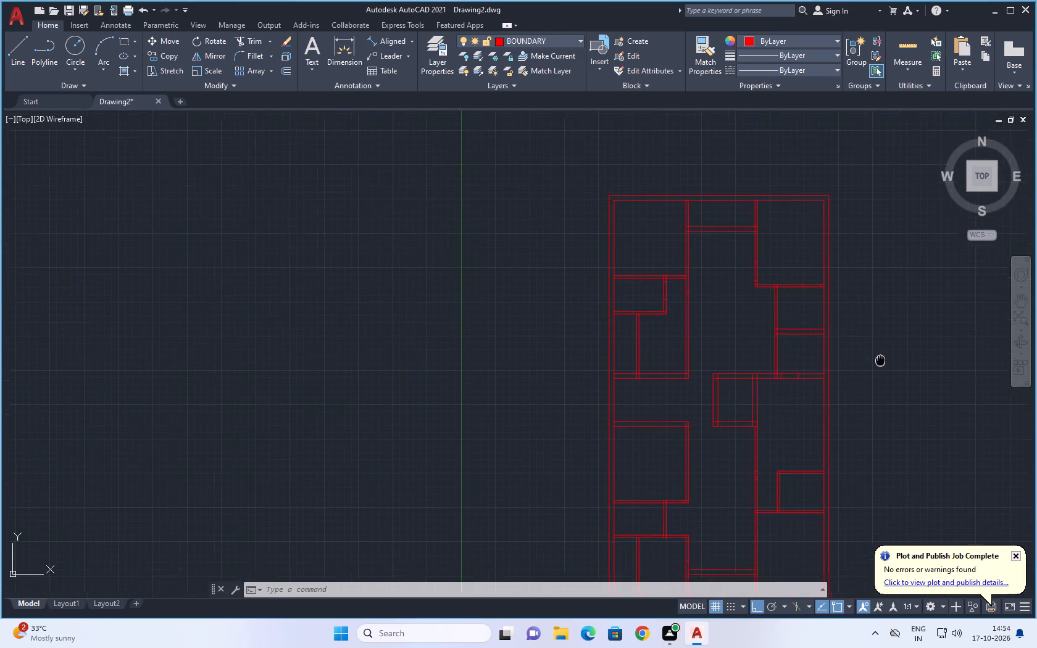
middle_click_drag(877, 351, 867, 319)
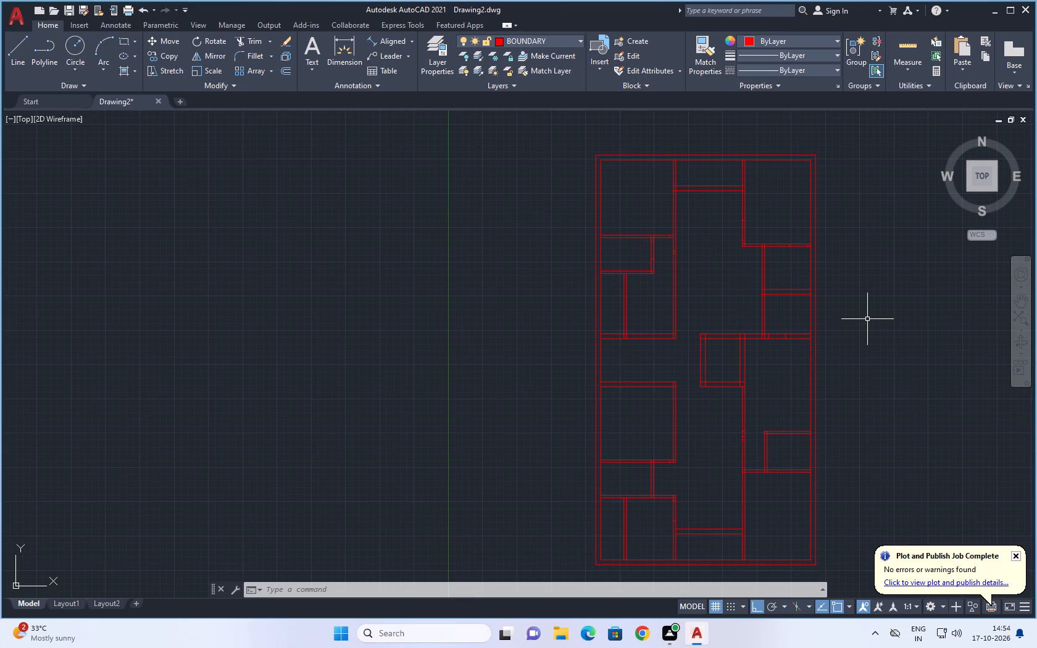
scroll(877, 389, "down", 1)
middle_click_drag(891, 409, 866, 310)
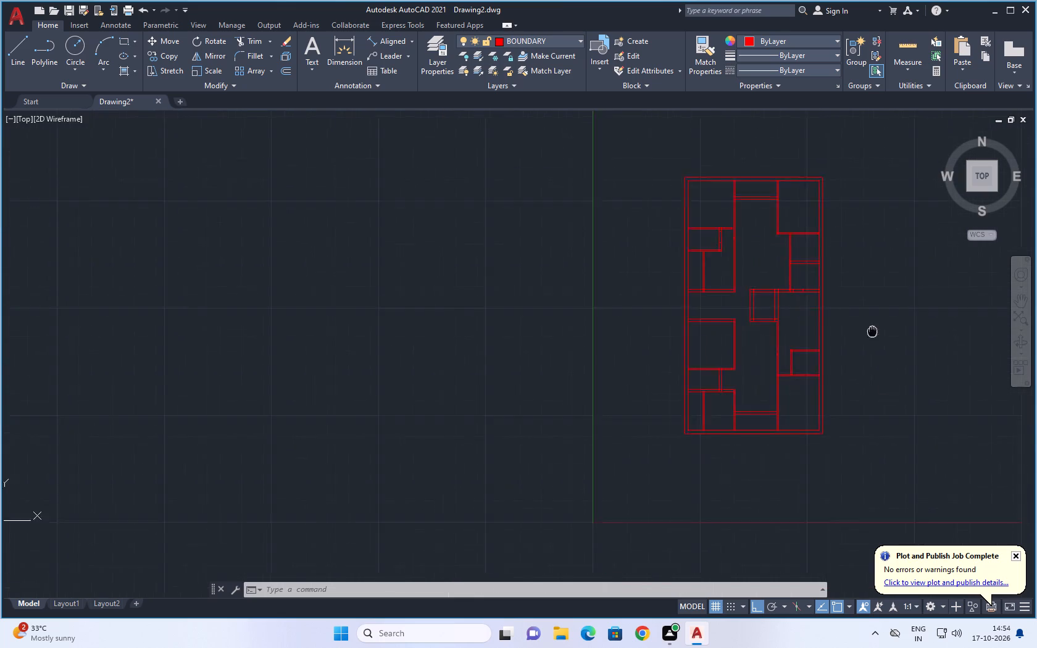
middle_click_drag(866, 310, 839, 222)
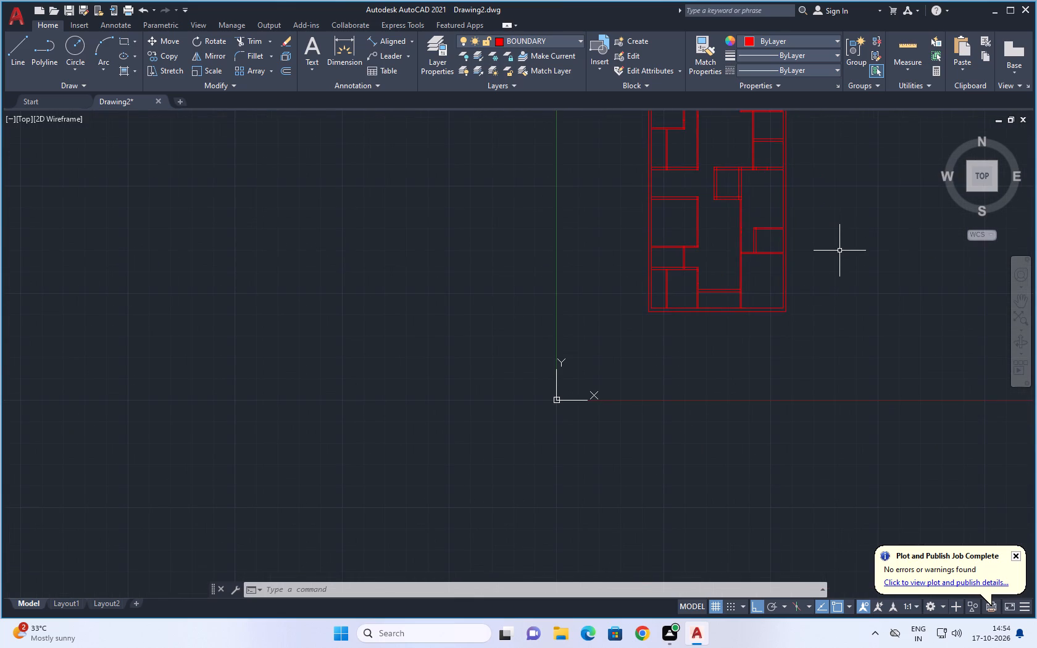
middle_click_drag(839, 251, 868, 327)
scroll(732, 336, "up", 3)
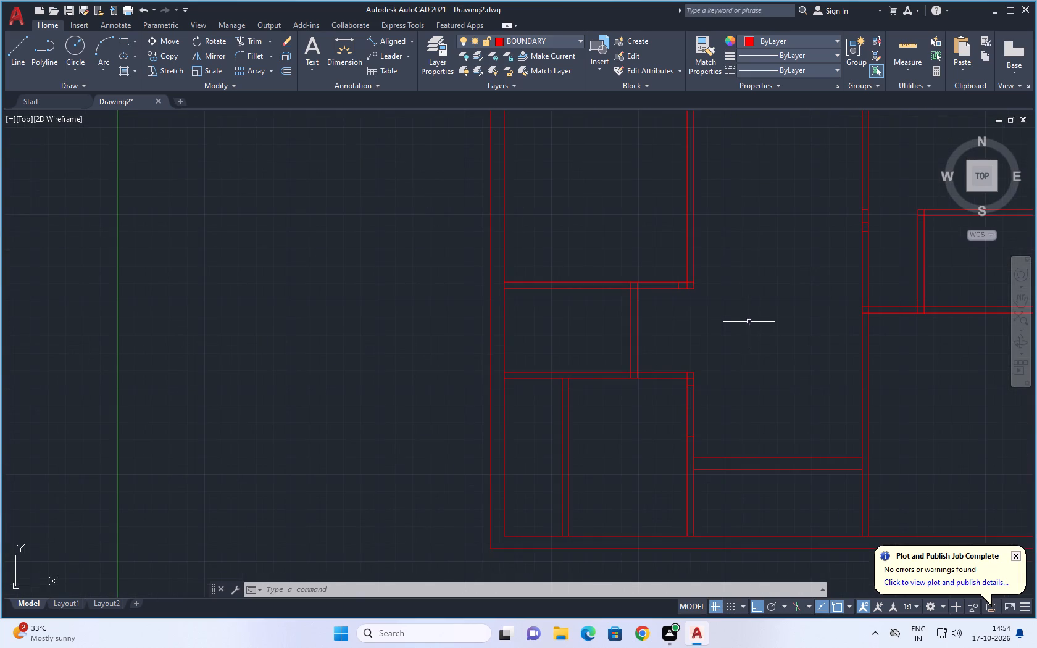
middle_click_drag(749, 320, 759, 342)
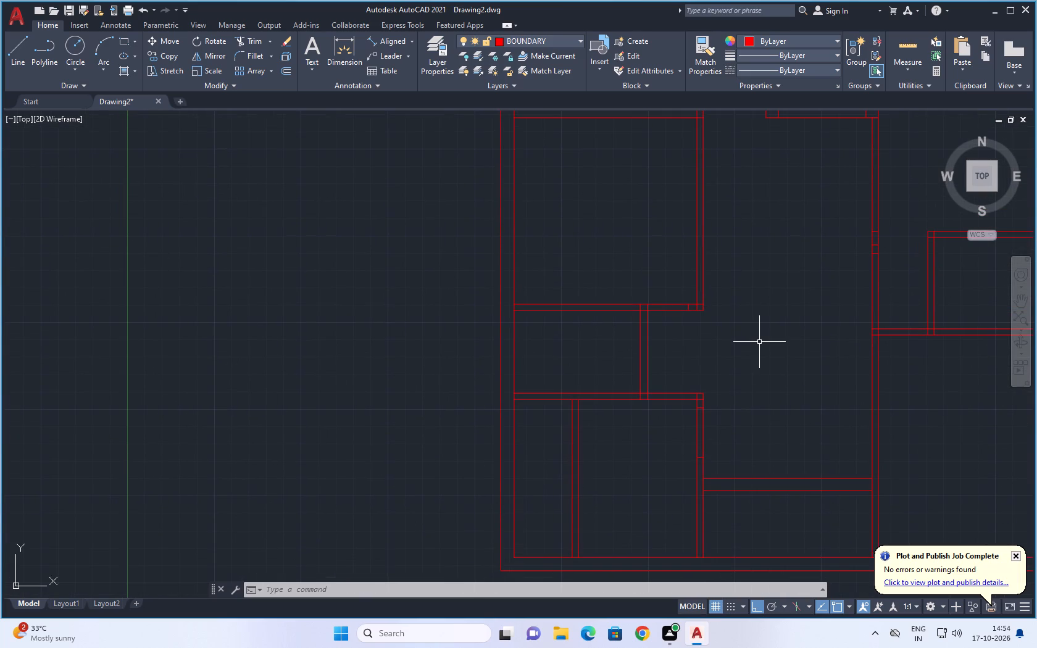
scroll(759, 342, "down", 3)
middle_click_drag(870, 475, 865, 438)
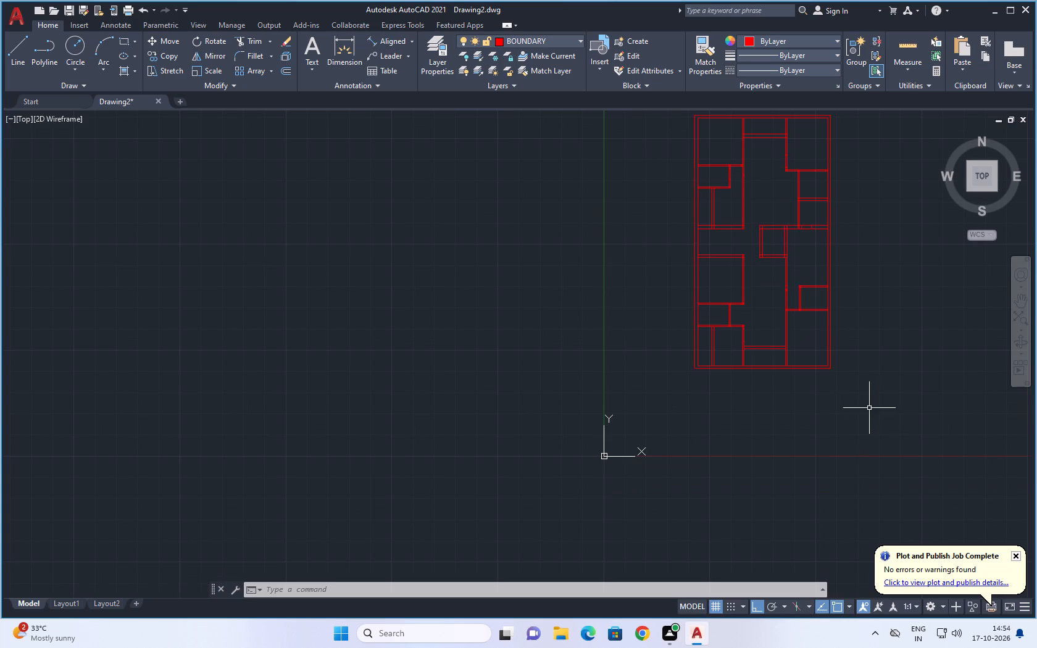
middle_click_drag(877, 384, 843, 402)
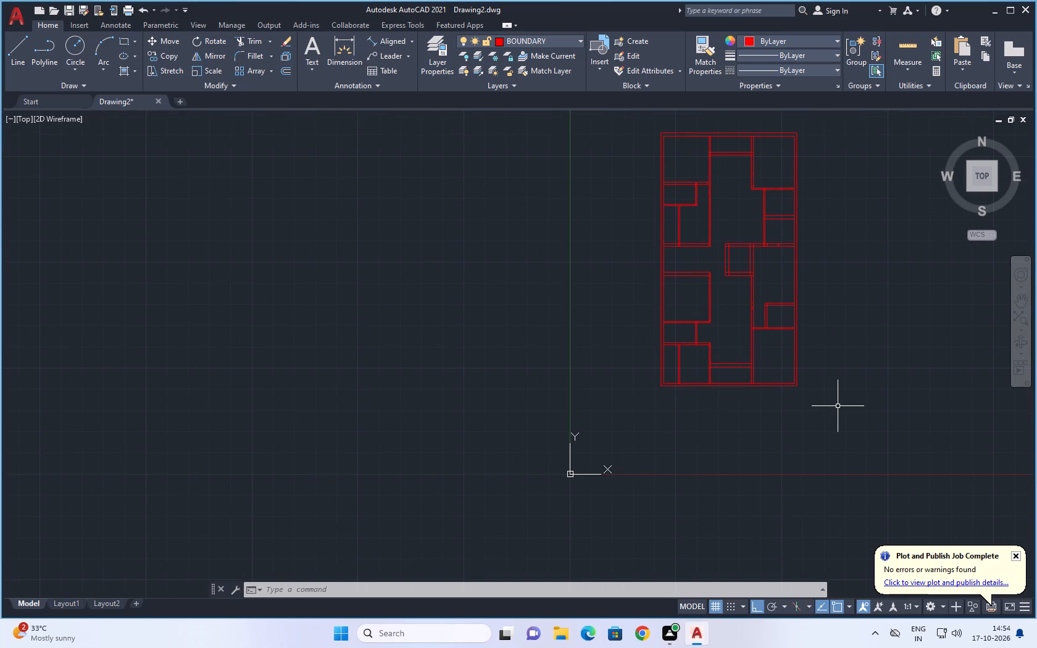
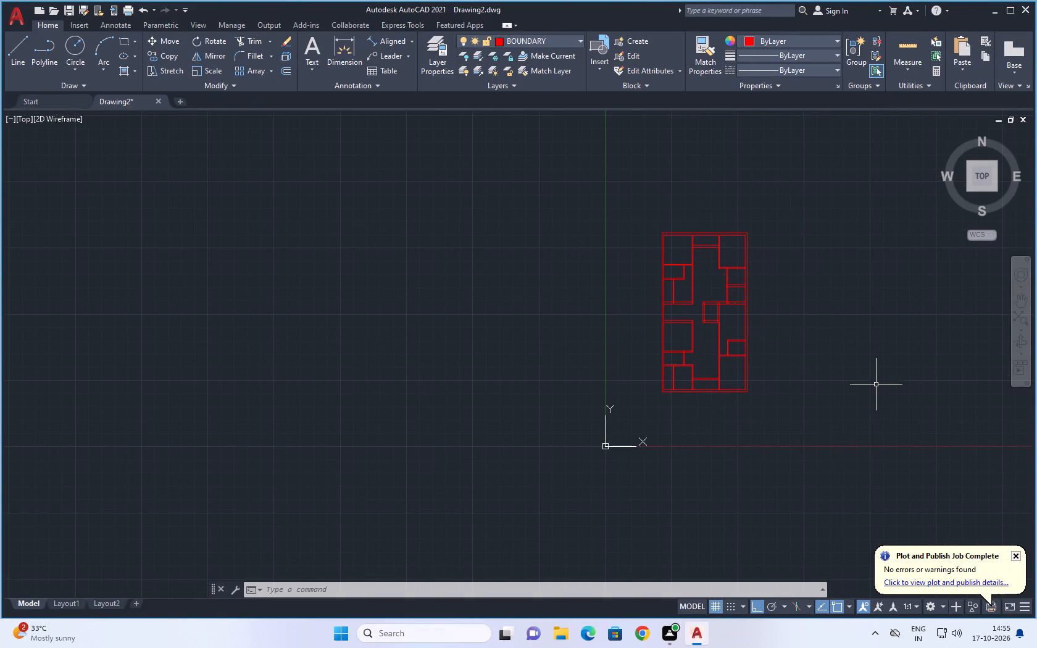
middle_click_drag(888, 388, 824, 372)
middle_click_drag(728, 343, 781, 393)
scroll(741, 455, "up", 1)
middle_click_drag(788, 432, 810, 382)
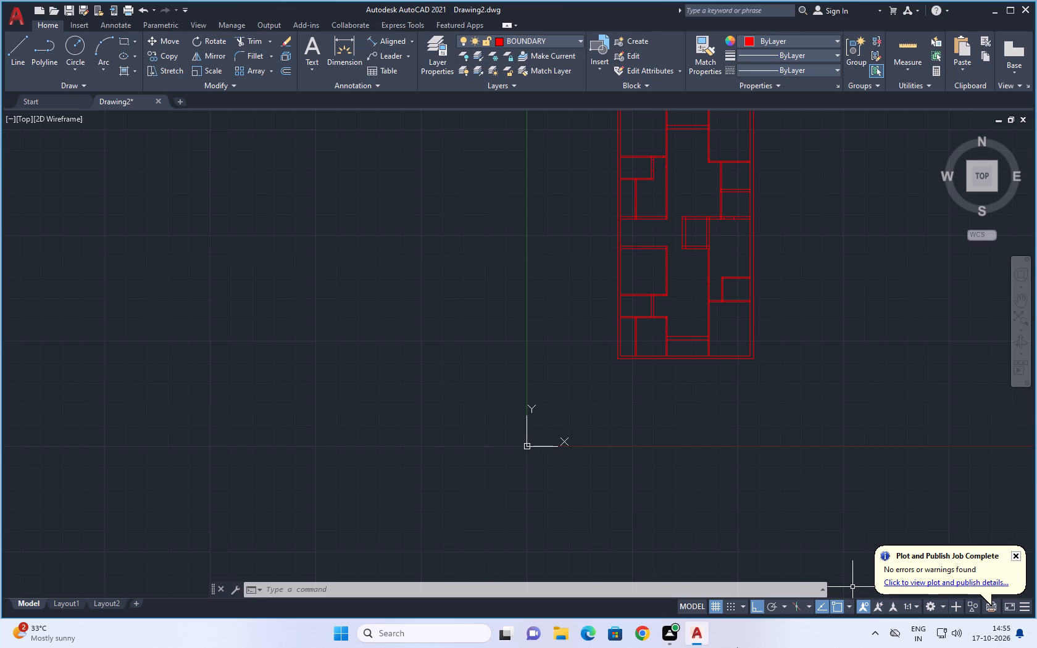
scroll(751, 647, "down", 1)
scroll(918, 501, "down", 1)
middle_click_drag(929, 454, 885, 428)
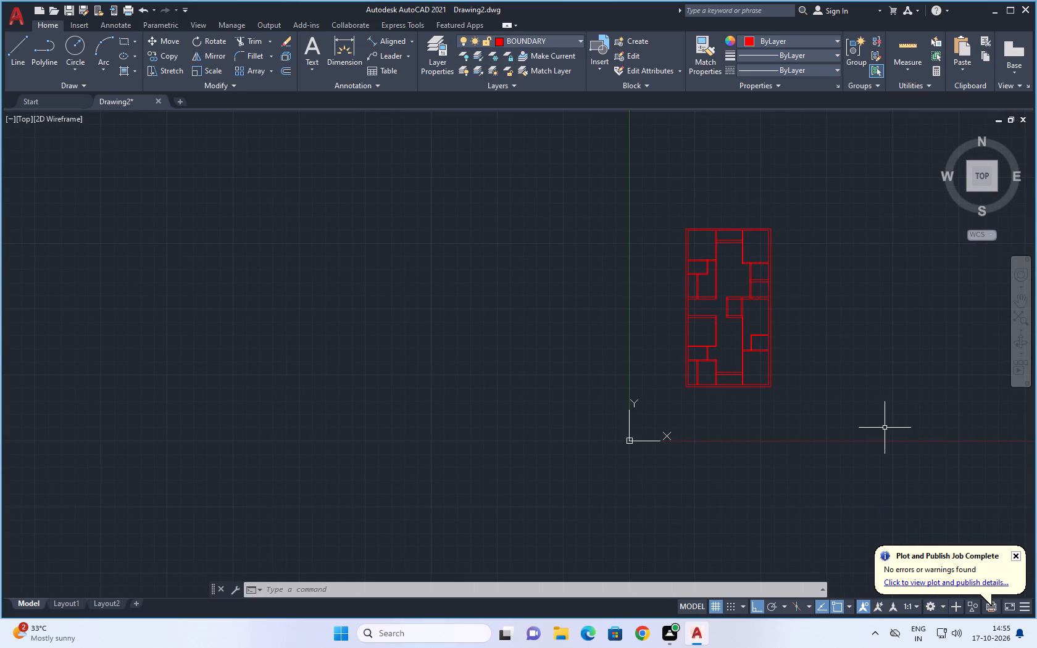
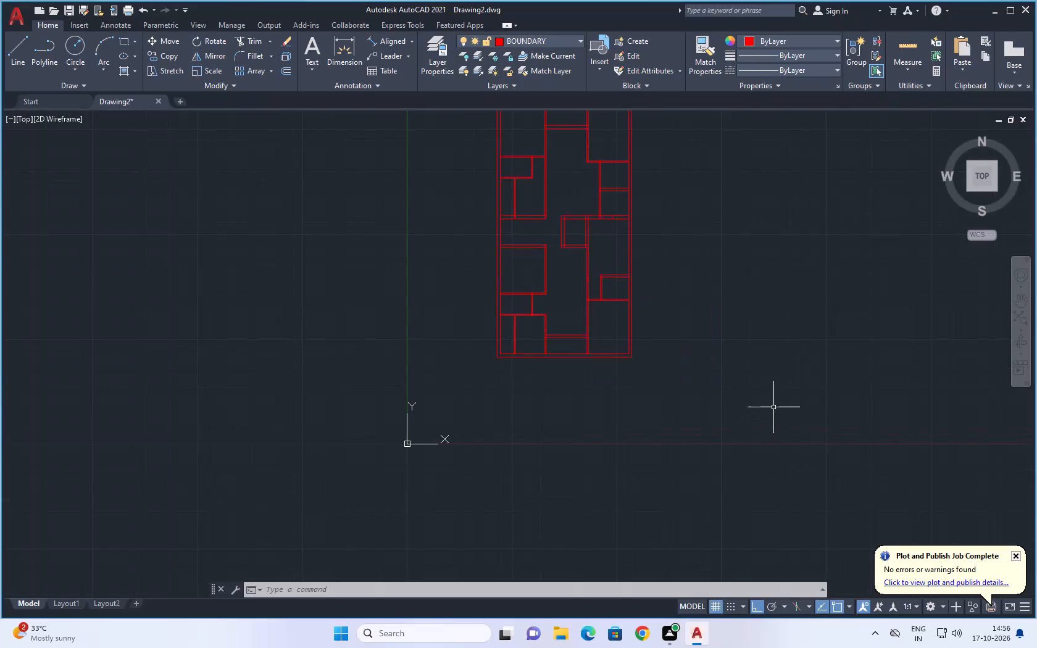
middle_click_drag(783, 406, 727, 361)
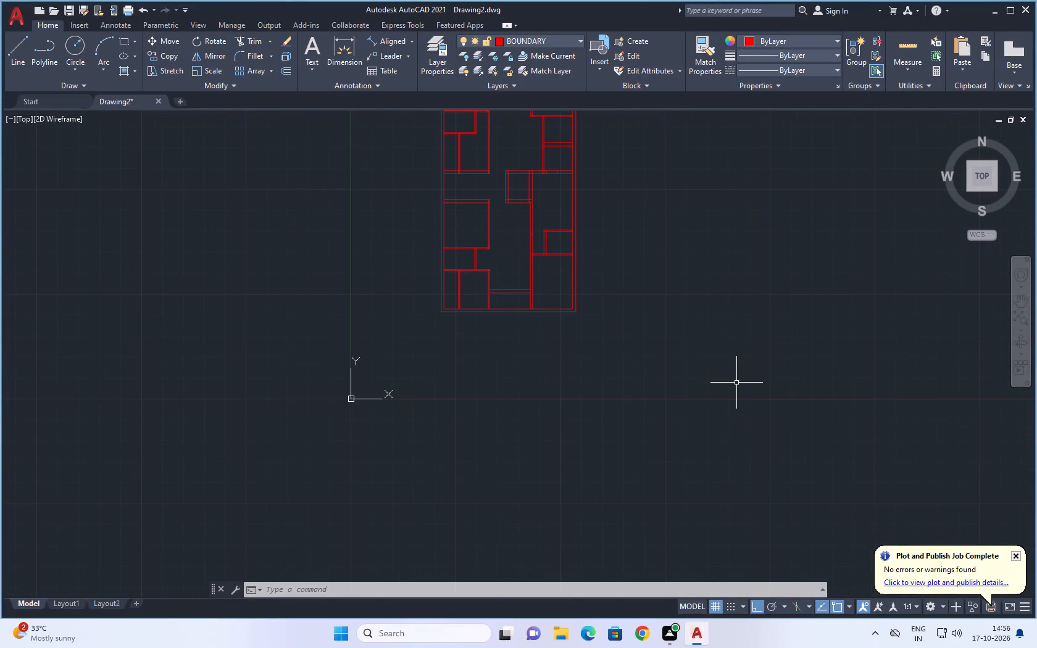
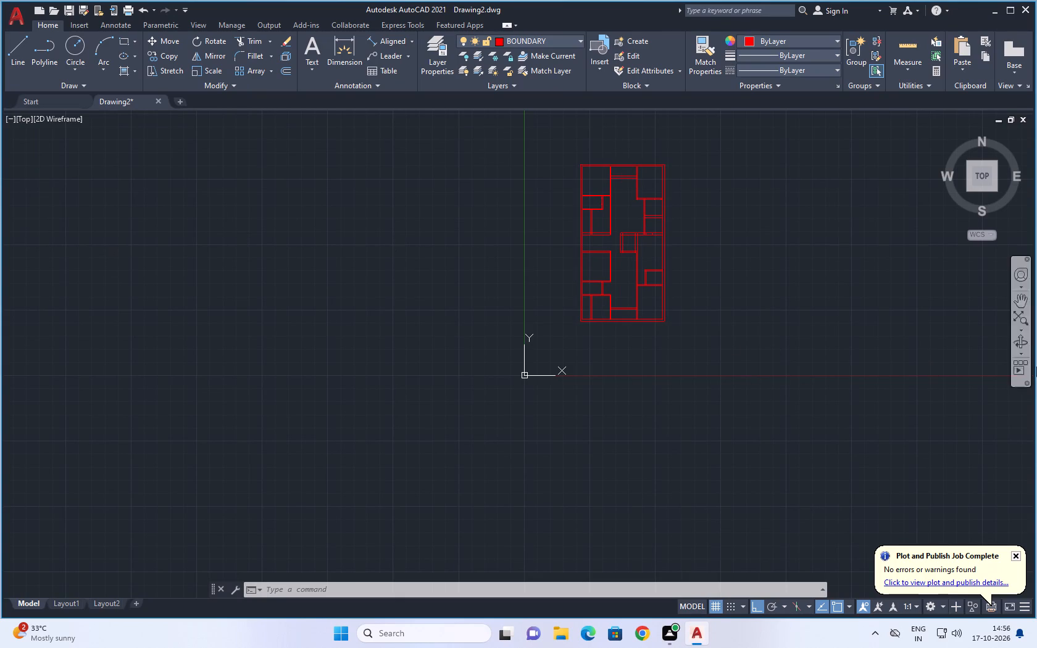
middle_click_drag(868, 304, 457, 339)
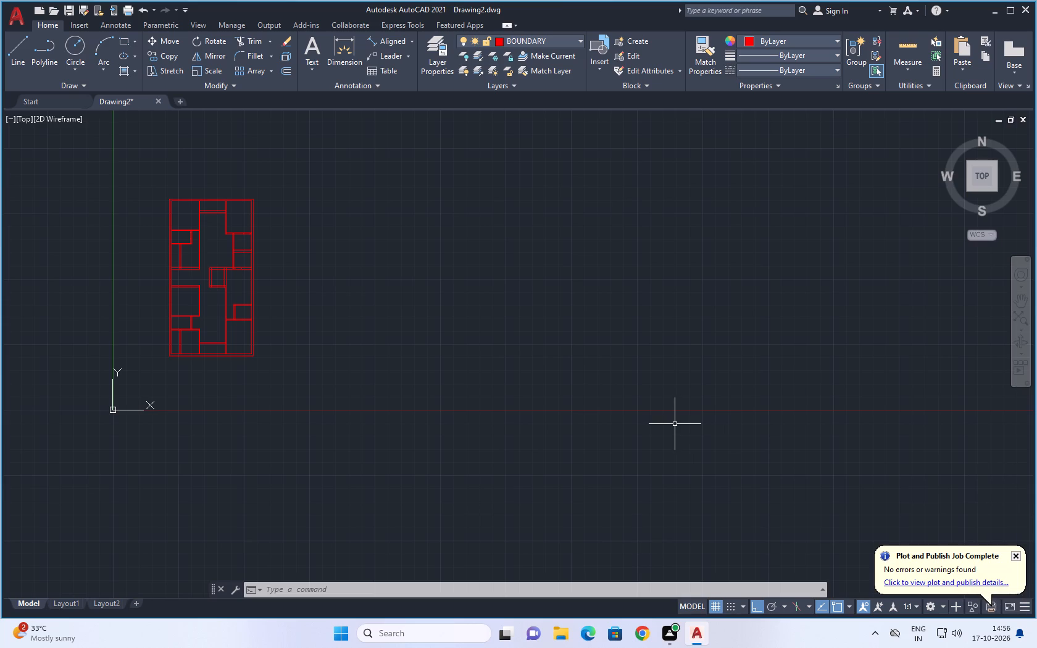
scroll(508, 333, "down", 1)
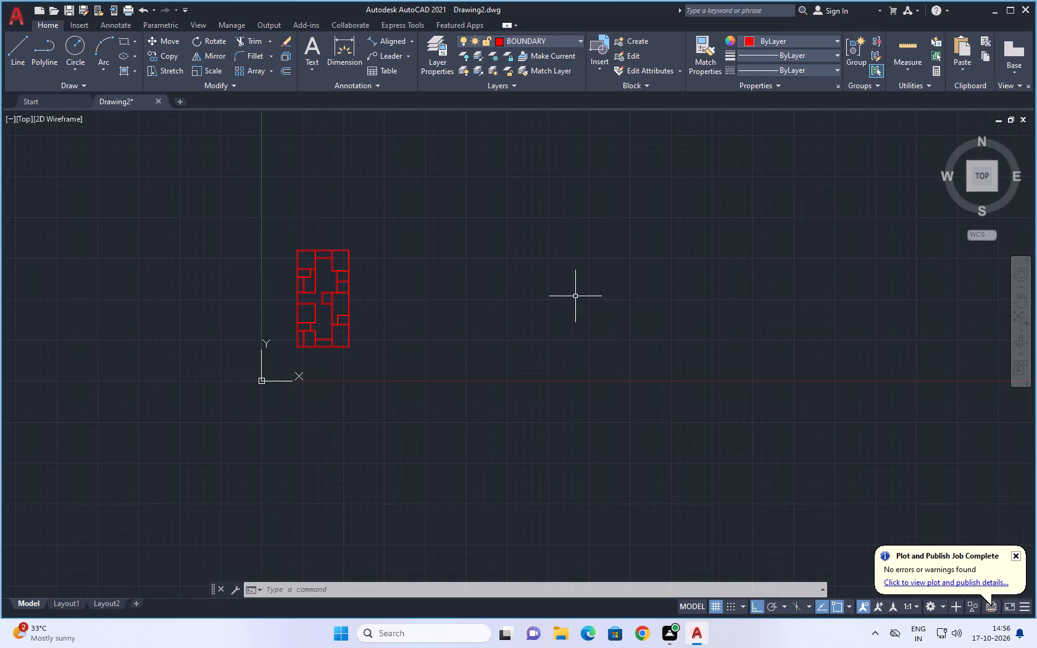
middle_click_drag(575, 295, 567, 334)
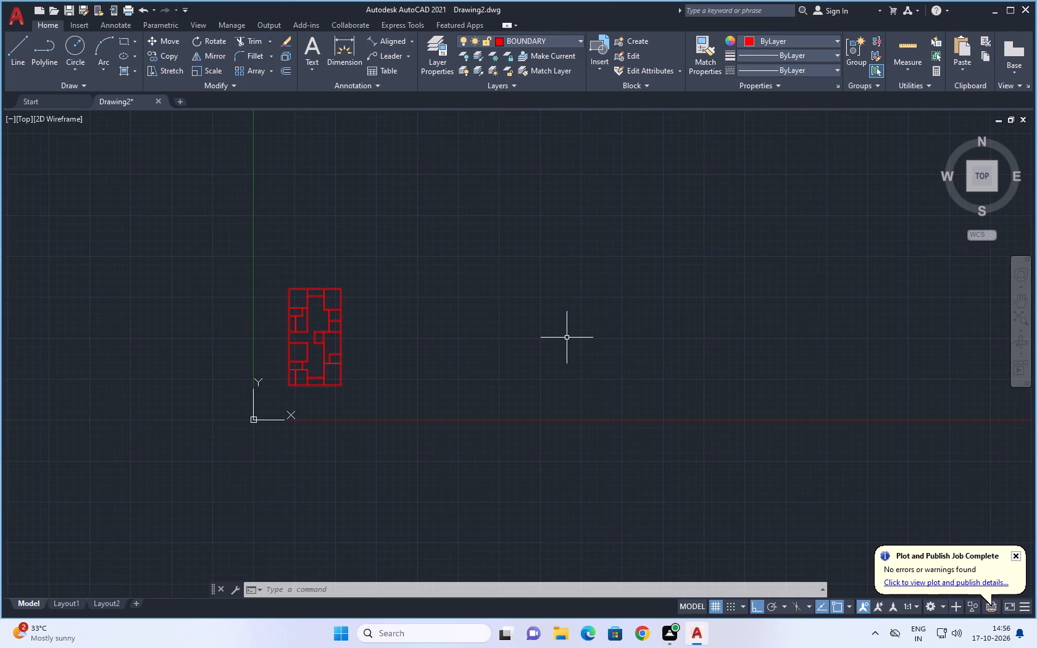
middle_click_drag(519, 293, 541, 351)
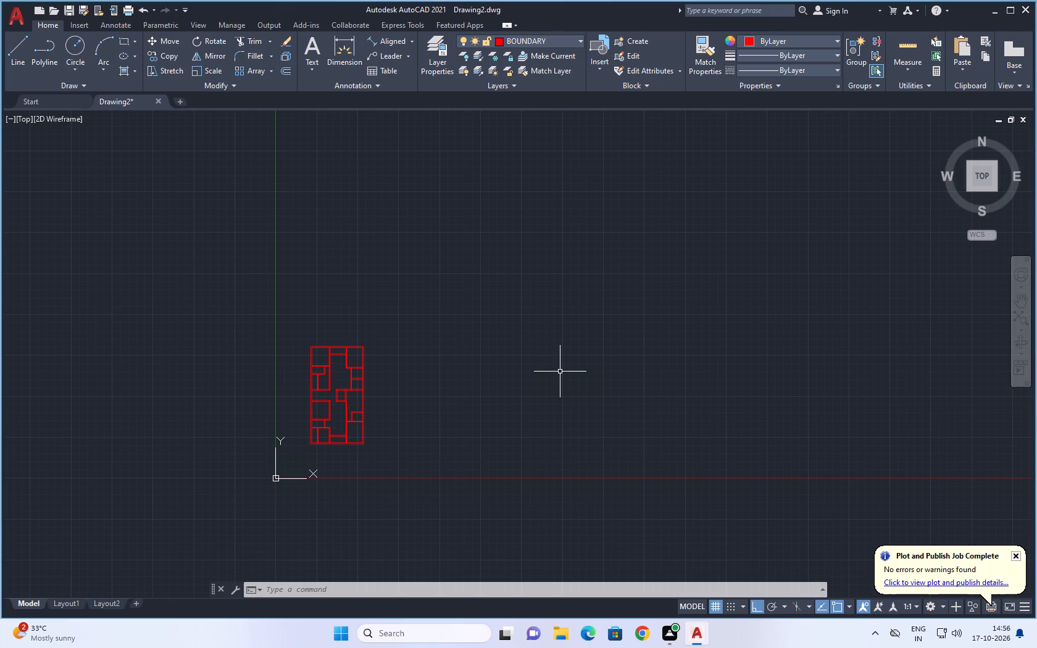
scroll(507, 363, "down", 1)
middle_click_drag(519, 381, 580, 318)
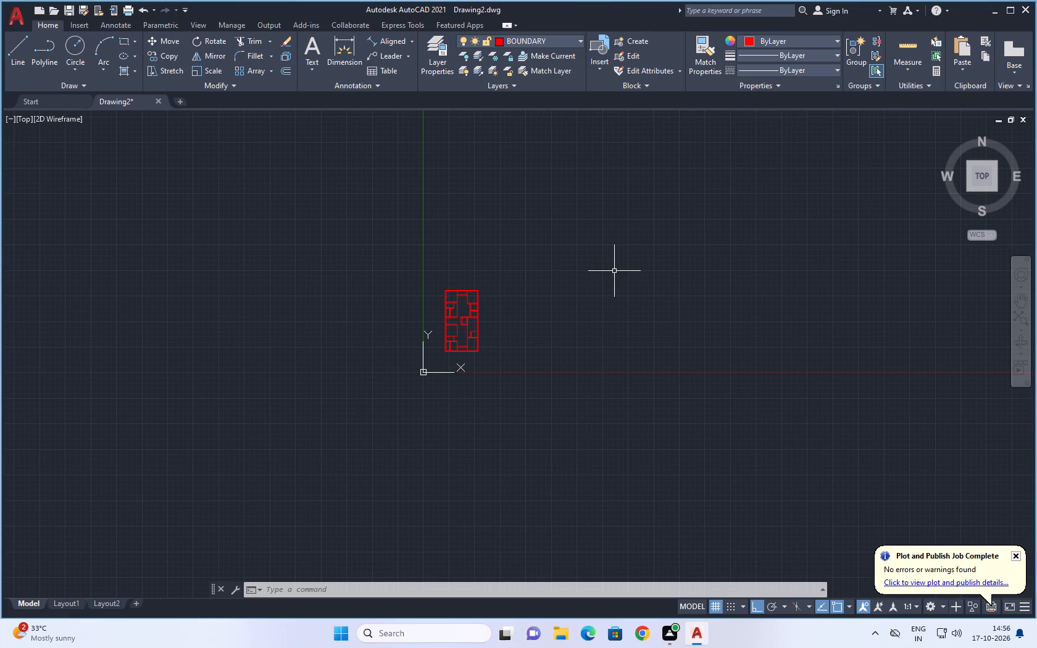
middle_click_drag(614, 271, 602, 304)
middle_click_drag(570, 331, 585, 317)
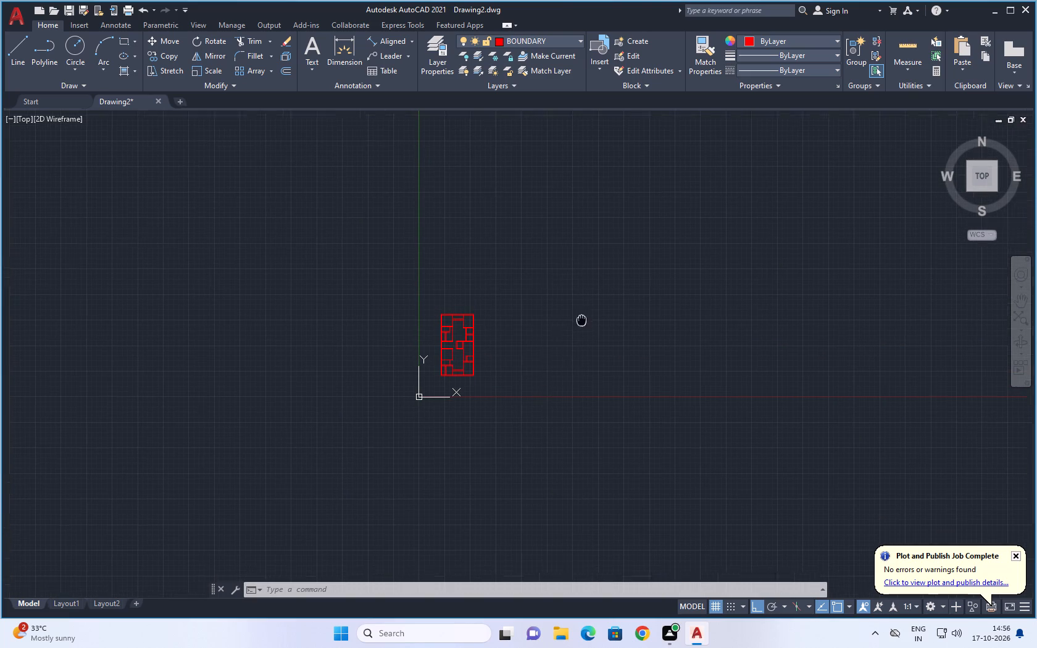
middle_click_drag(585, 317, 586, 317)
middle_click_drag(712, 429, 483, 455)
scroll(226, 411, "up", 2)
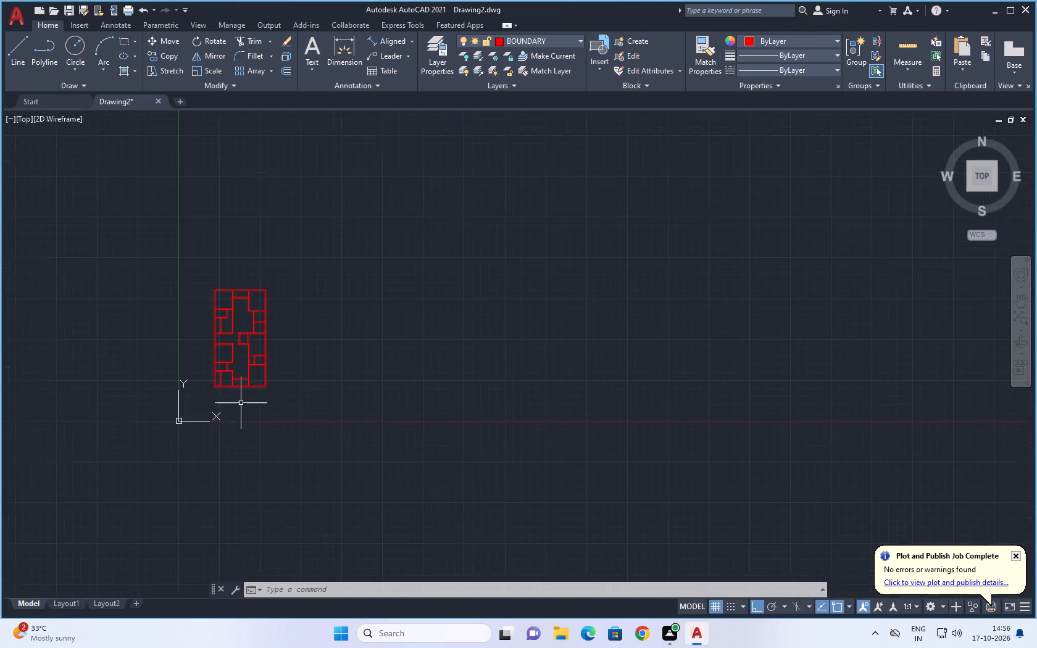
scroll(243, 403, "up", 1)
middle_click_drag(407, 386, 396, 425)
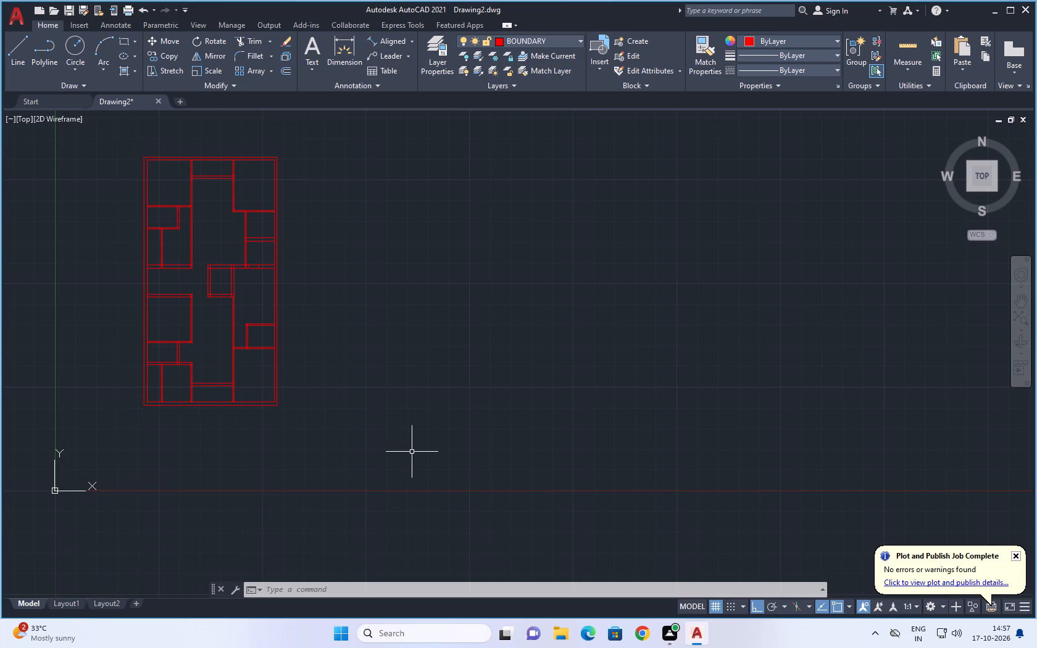
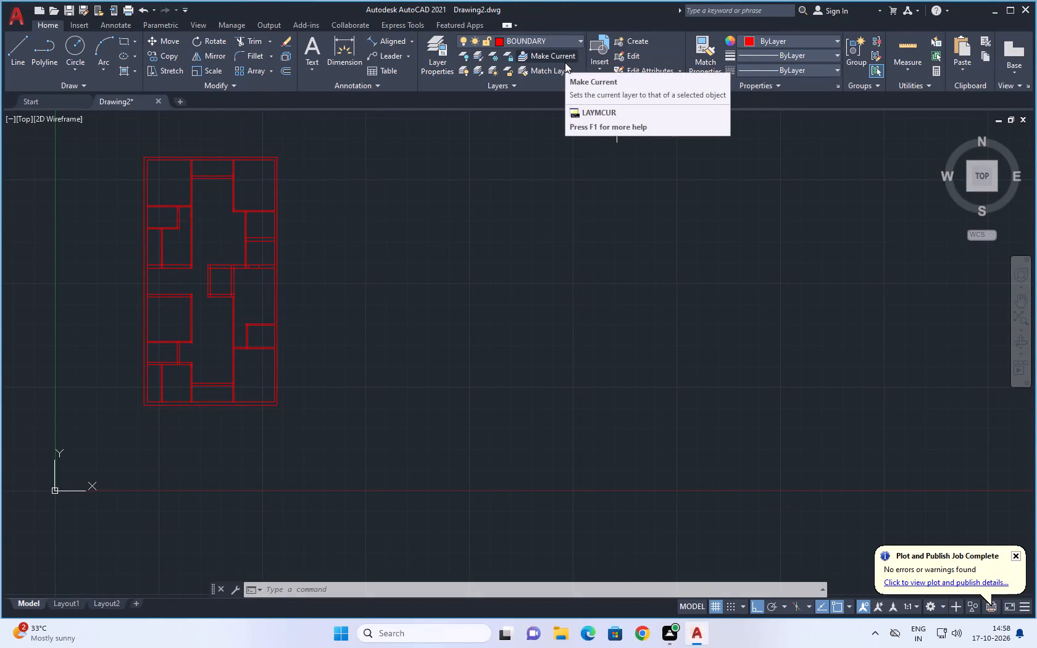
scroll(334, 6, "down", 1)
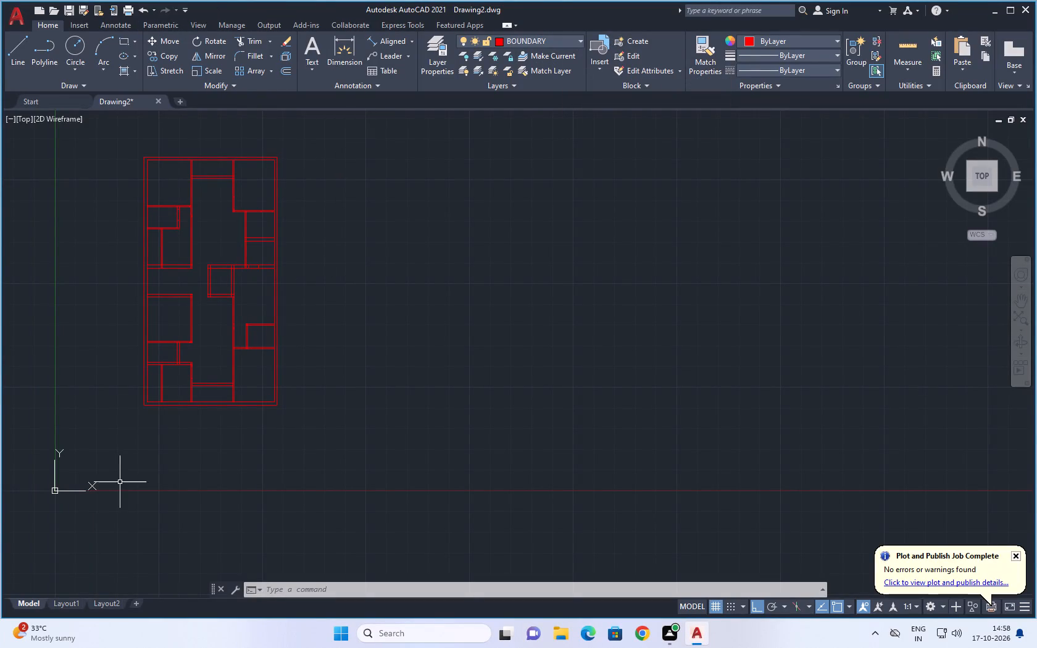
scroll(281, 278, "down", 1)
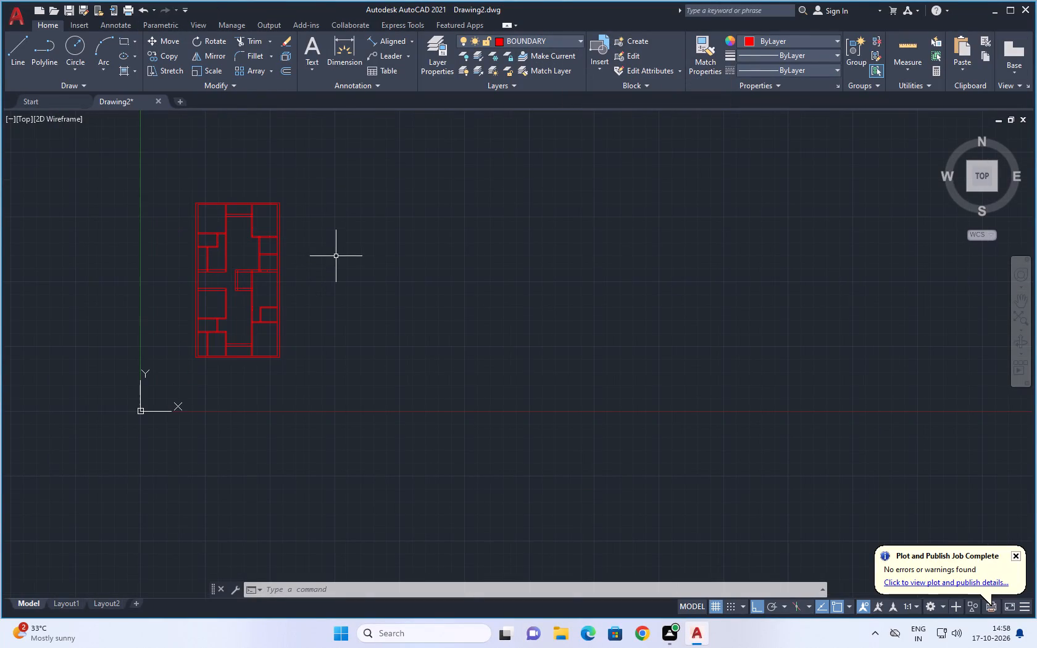
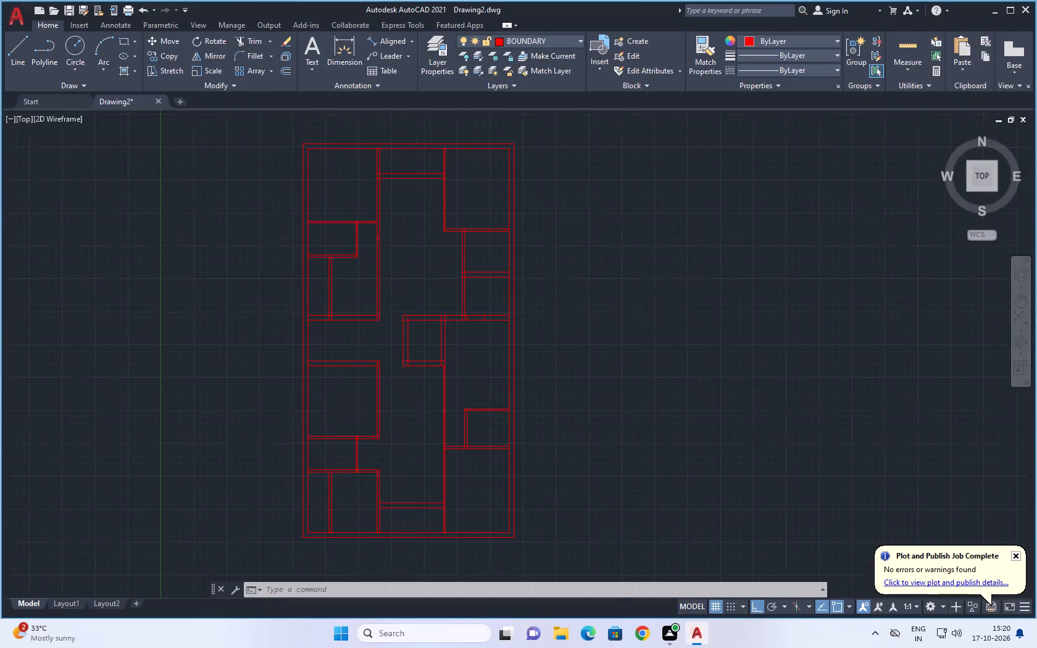
Trim the wall lines between the jambs to open two doorways beside the upper-left small room, in its top wall line and right wall.
middle_click_drag(599, 366, 777, 470)
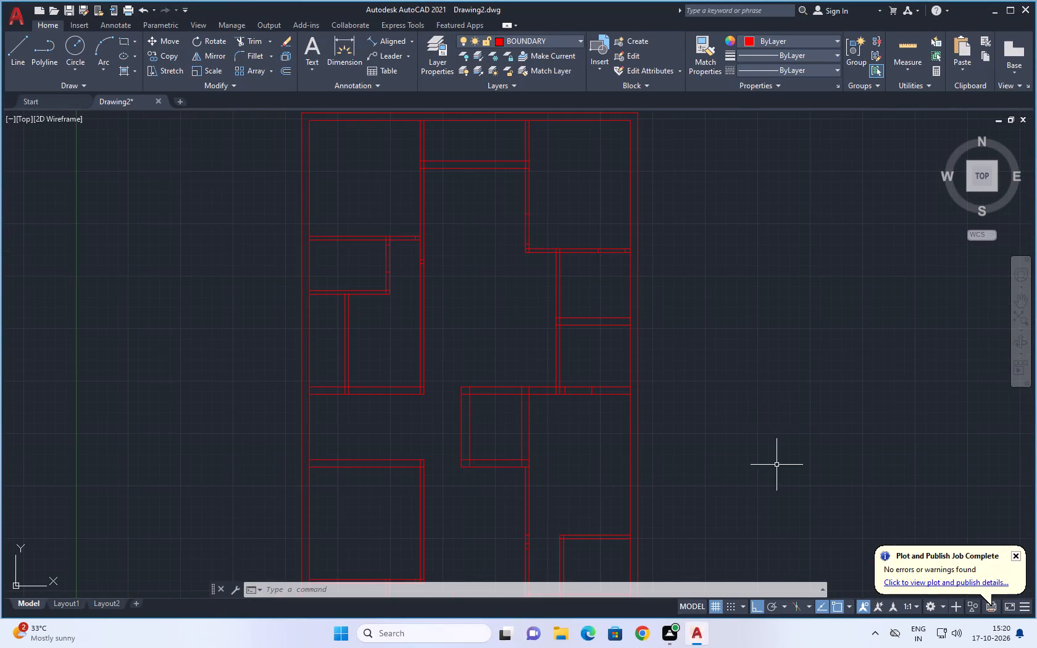
left_click(252, 41)
scroll(395, 267, "up", 1)
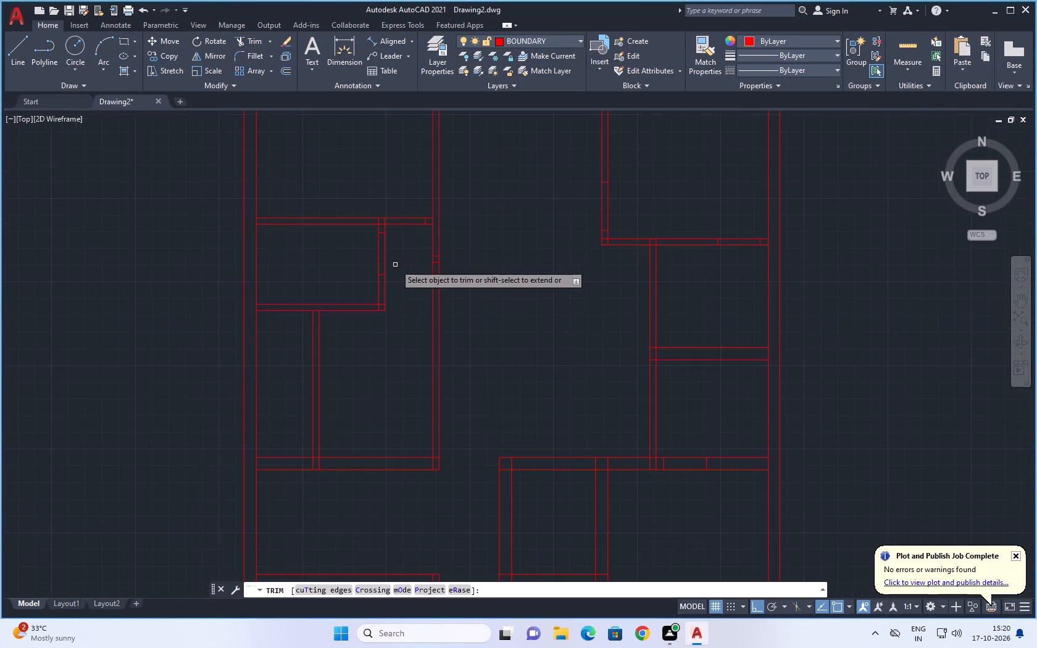
middle_click_drag(409, 246, 410, 299)
scroll(402, 281, "up", 1)
left_click_drag(407, 246, 409, 279)
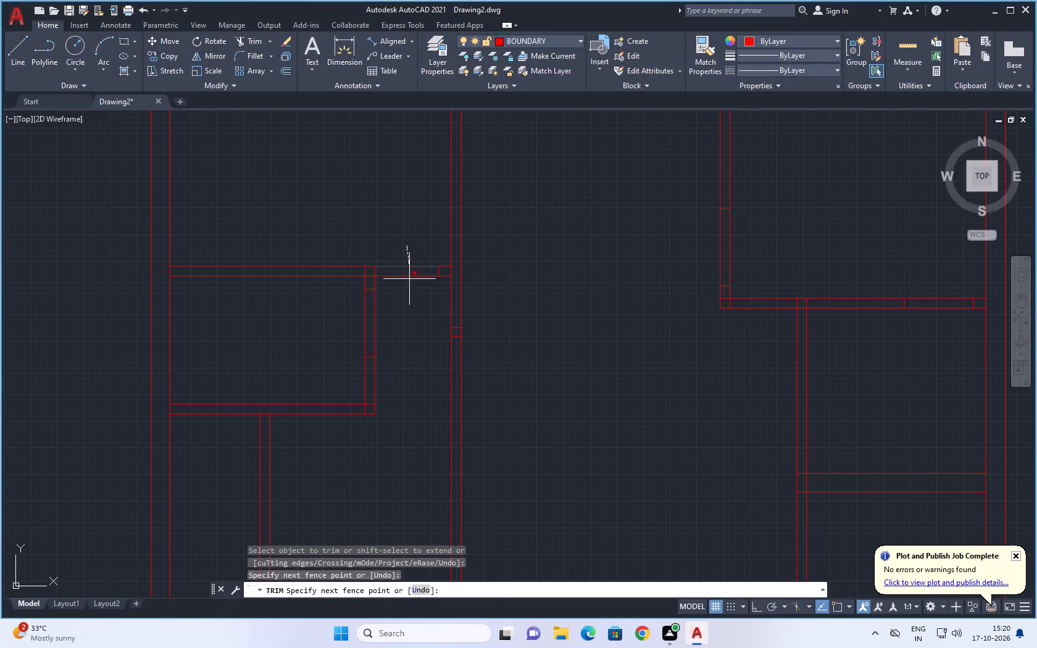
left_click_drag(409, 279, 409, 310)
left_click_drag(335, 328, 397, 327)
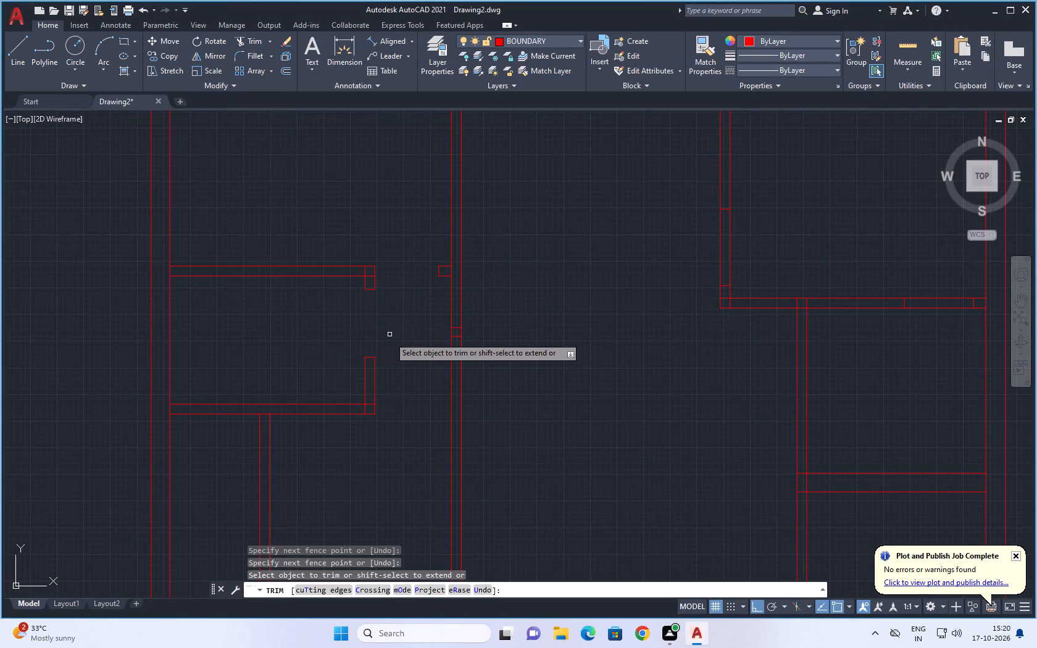
Trim the horizontal wall beneath the lower-left middle room, between the small room's corner and the jamb, to open a doorway.
middle_click_drag(522, 351, 481, 369)
scroll(481, 375, "down", 1)
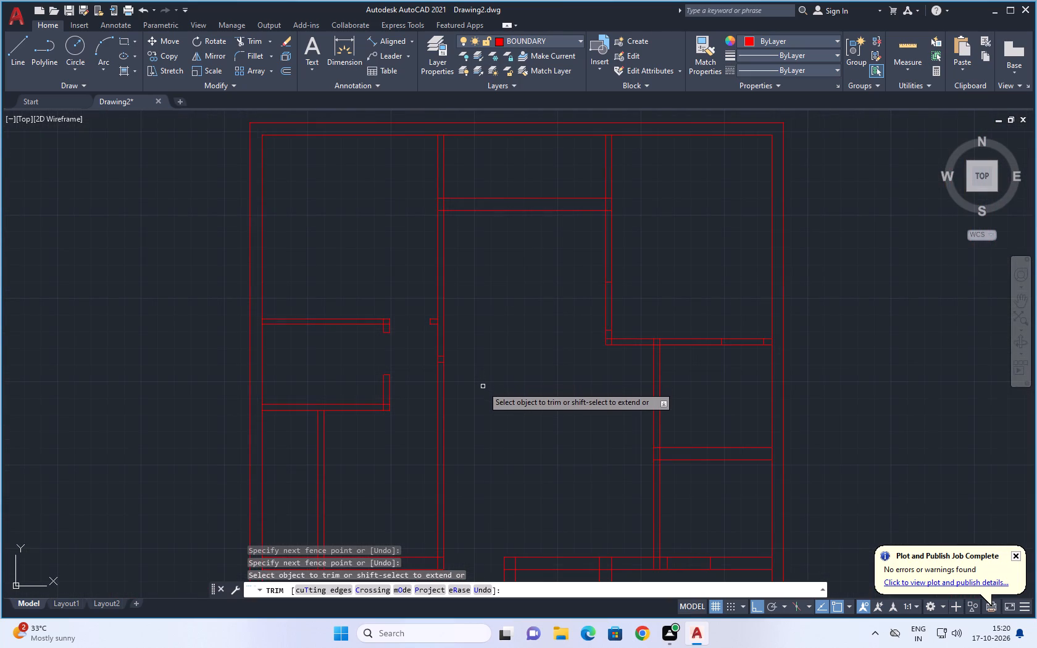
middle_click_drag(483, 387, 487, 328)
scroll(352, 375, "up", 1)
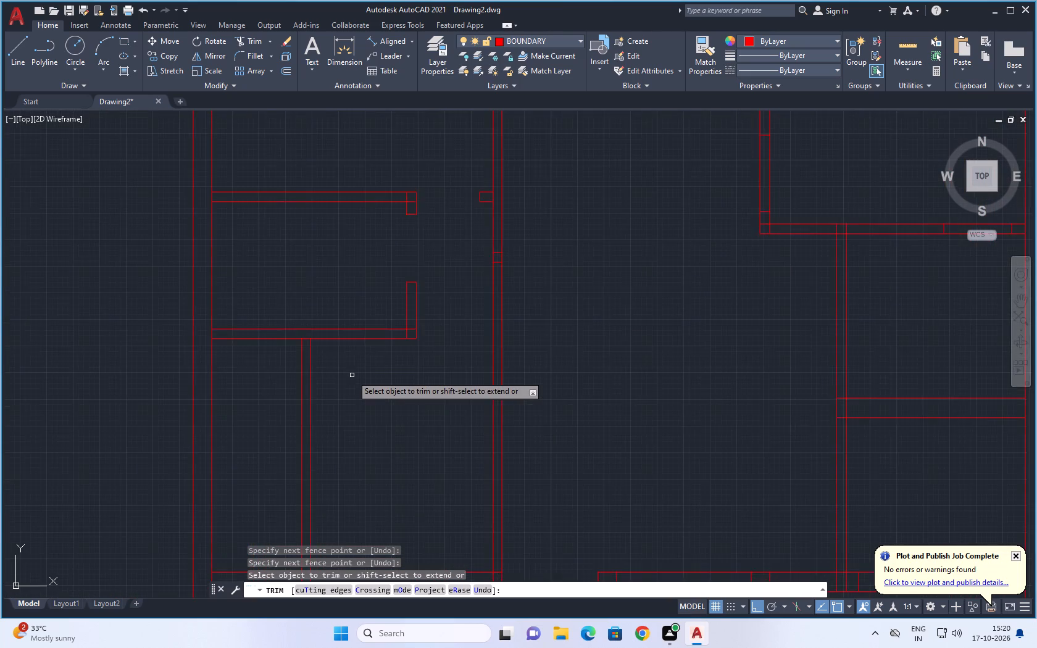
scroll(352, 375, "up", 1)
scroll(390, 377, "down", 3)
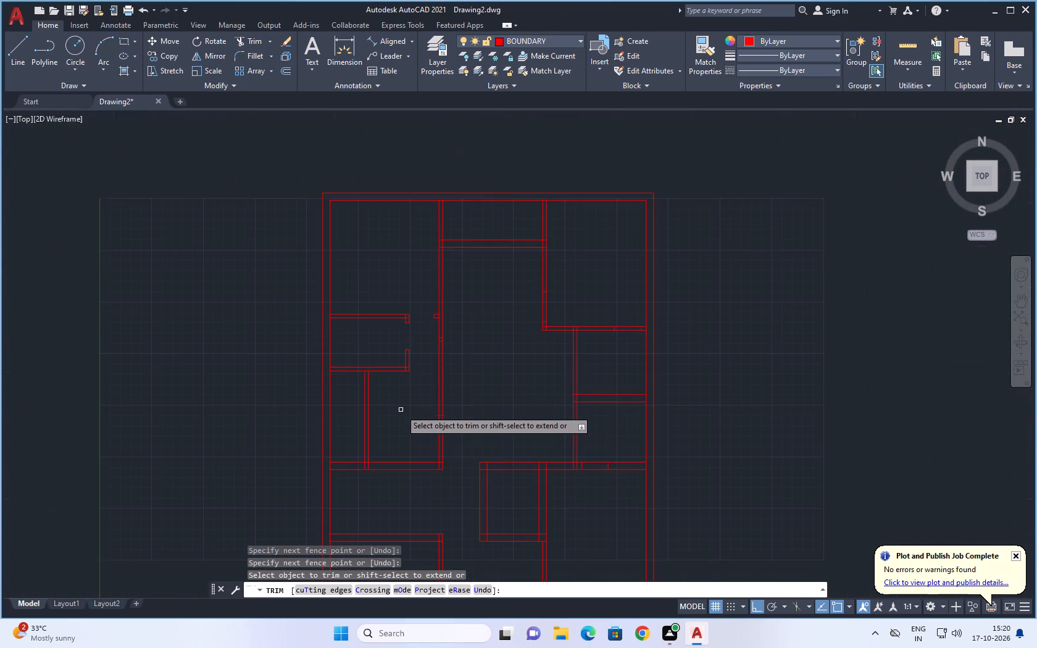
middle_click_drag(403, 422, 395, 301)
middle_click_drag(409, 376, 377, 328)
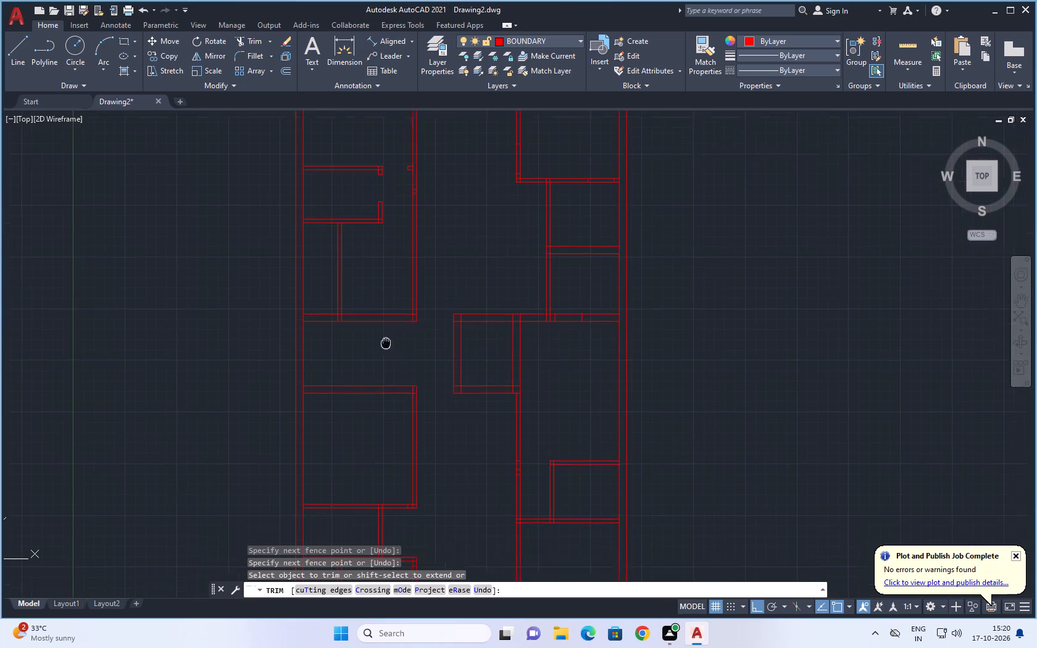
middle_click_drag(377, 328, 357, 232)
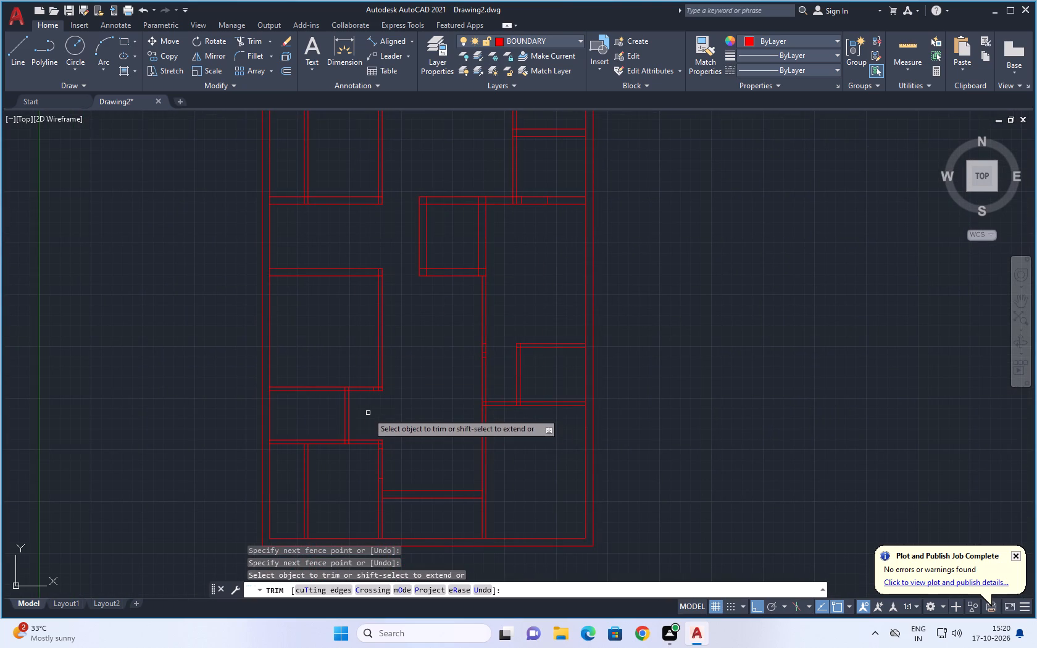
scroll(367, 411, "up", 2)
left_click_drag(351, 334, 352, 390)
Trim the vertical wall lines between the jambs on the right side of the bottom-left room to open its doorway.
scroll(364, 412, "down", 1)
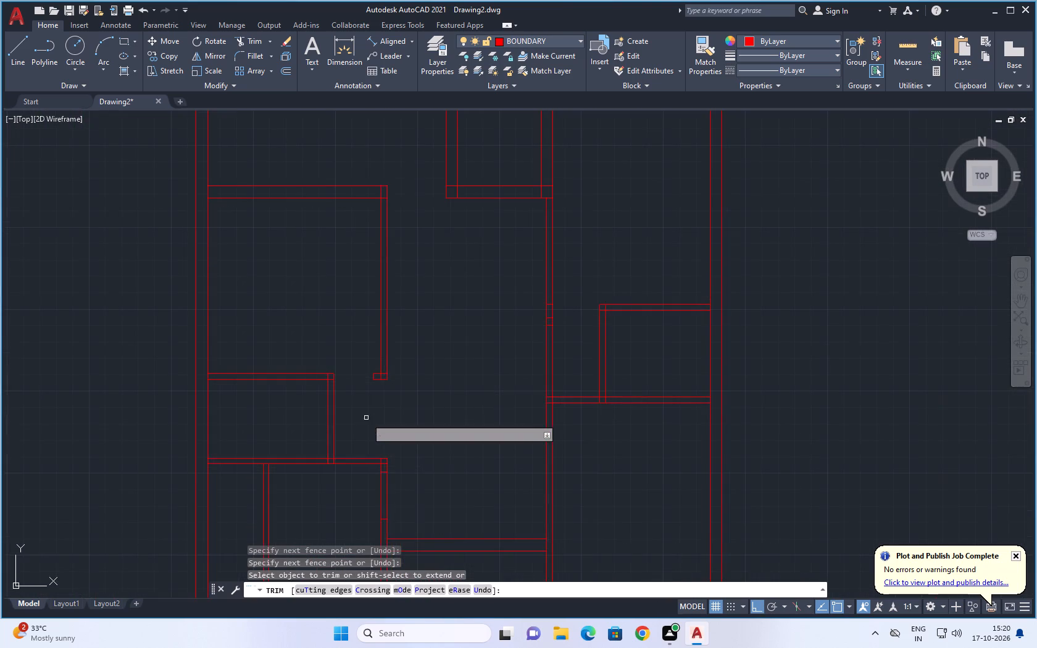
middle_click_drag(376, 423, 335, 352)
middle_click_drag(382, 381, 377, 370)
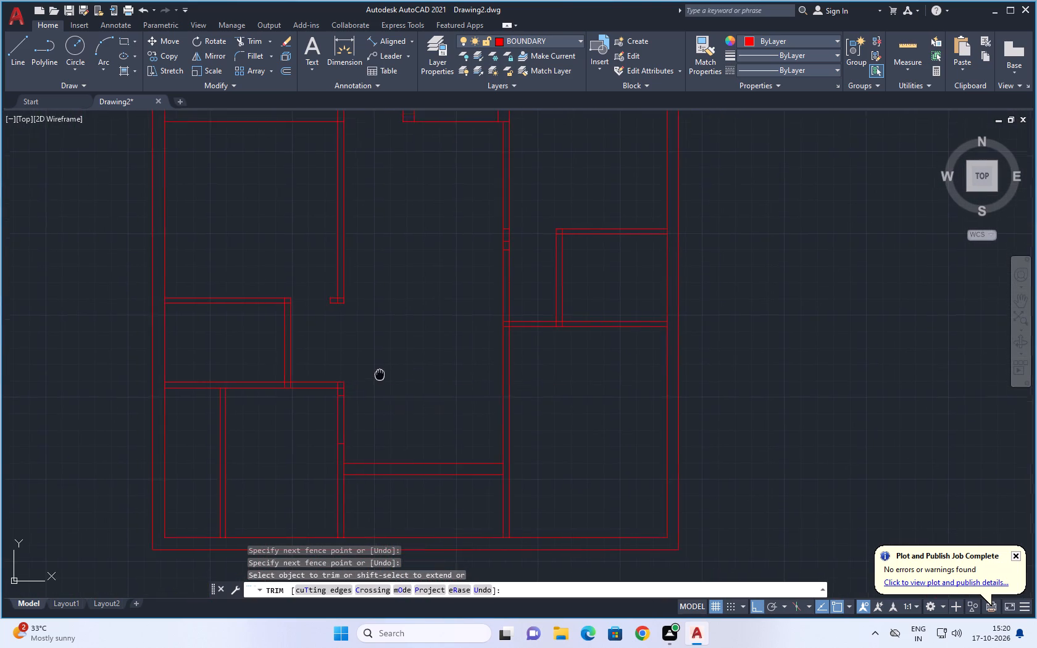
middle_click_drag(377, 370, 373, 360)
left_click_drag(312, 405, 335, 404)
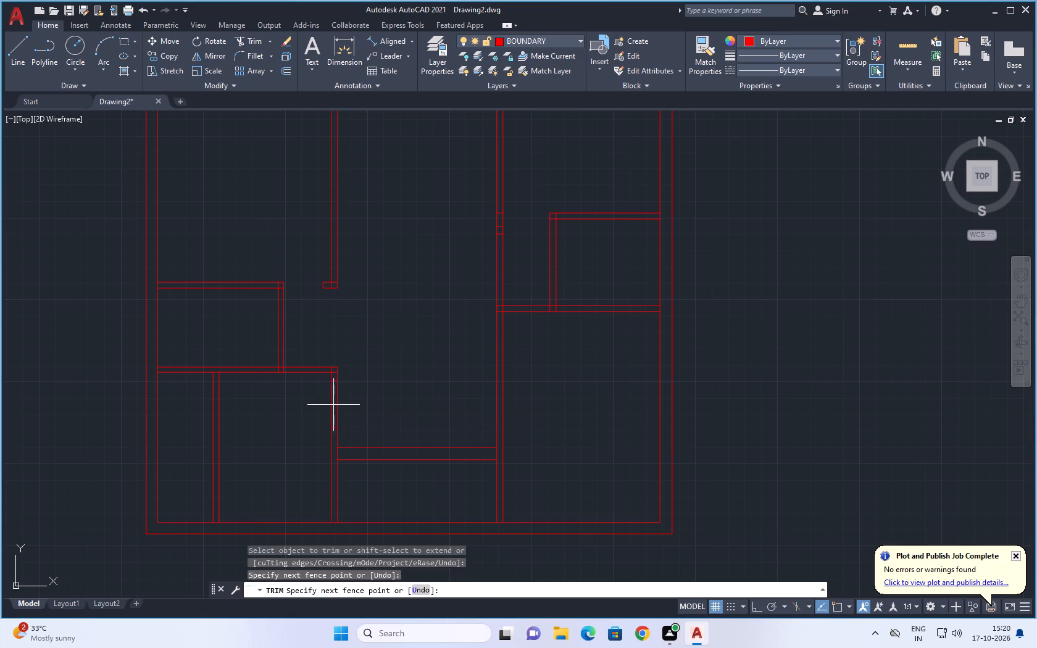
left_click_drag(335, 404, 354, 403)
Trim the horizontal wall lines between the long central wall and the small room on the plan's lower right side.
scroll(360, 394, "down", 2)
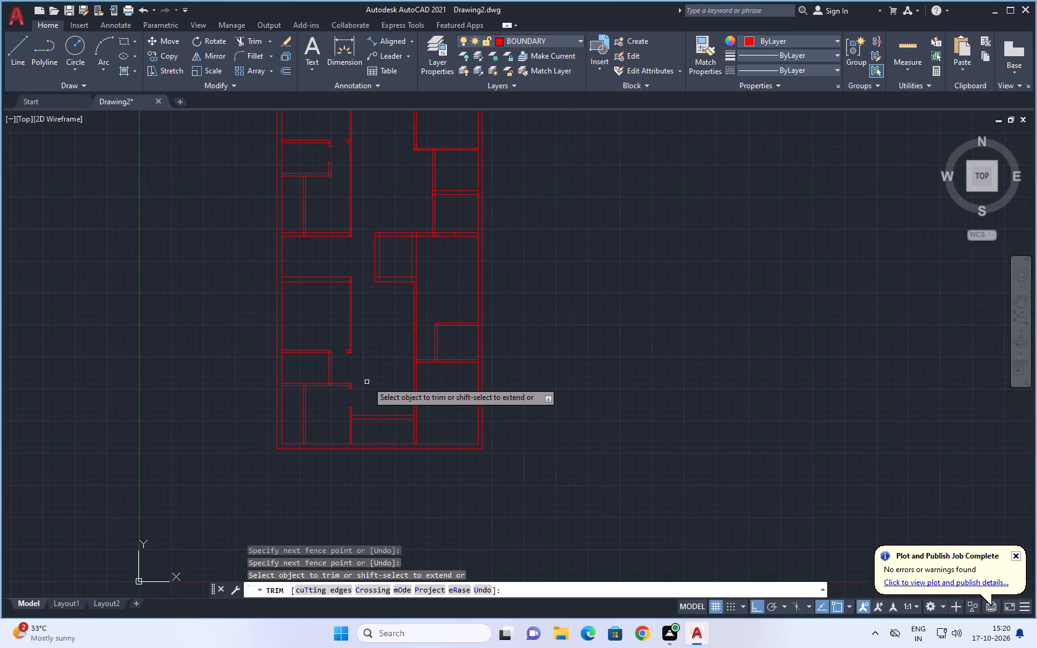
middle_click_drag(369, 368, 341, 422)
scroll(354, 420, "up", 2)
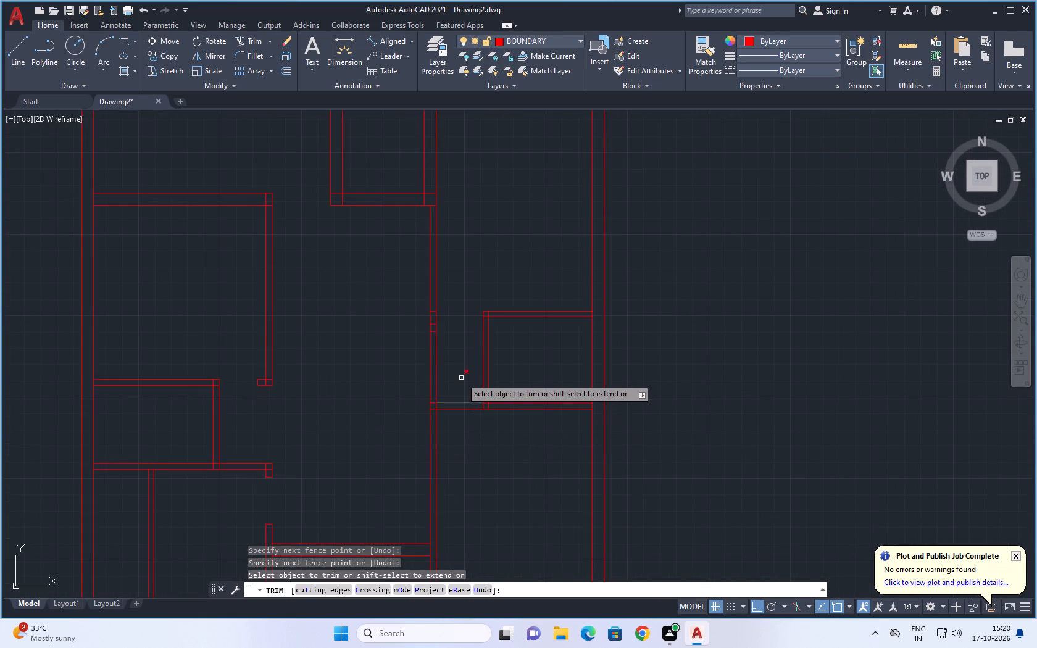
left_click_drag(461, 381, 463, 434)
Trim the horizontal wall below the right-hand small rooms, between the jambs just right of the central square room, to open a doorway.
middle_click_drag(347, 336, 346, 483)
scroll(347, 450, "down", 1)
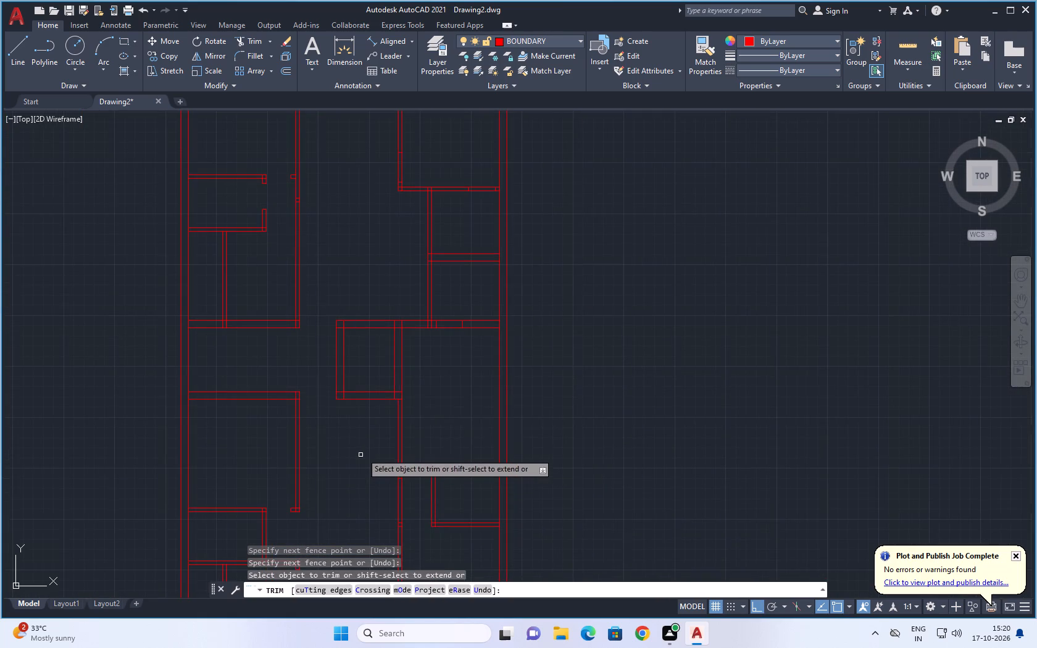
scroll(413, 353, "up", 1)
middle_click_drag(439, 355, 422, 421)
left_click_drag(449, 359, 449, 411)
Trim the wall lines between the jambs to open two doorways in the top-right room, in its bottom wall and left wall.
middle_click_drag(448, 323, 426, 446)
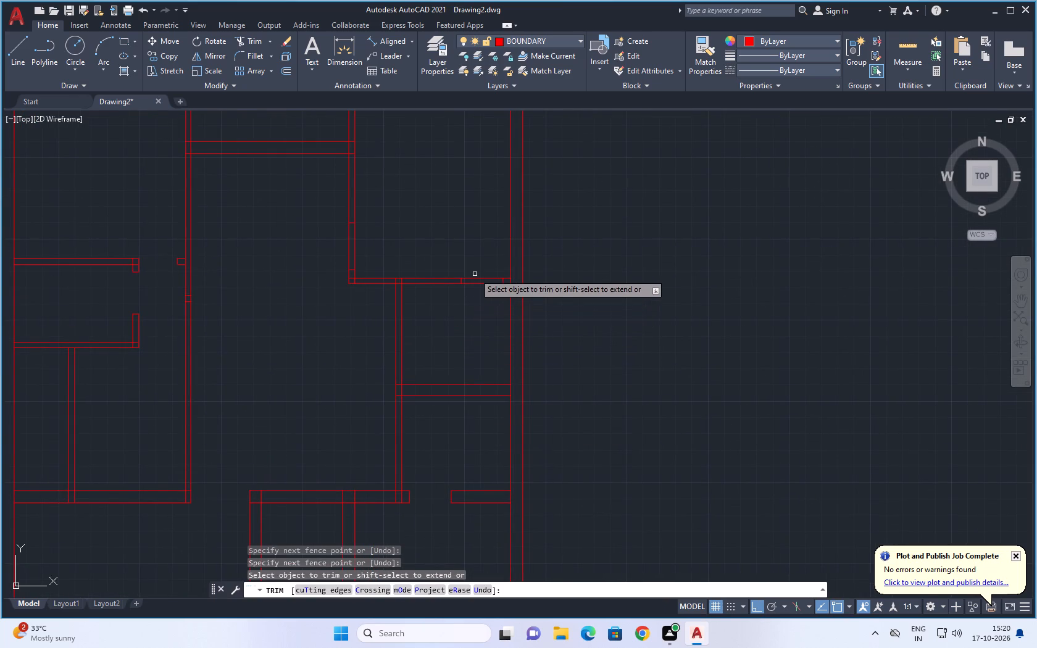
left_click_drag(479, 267, 483, 307)
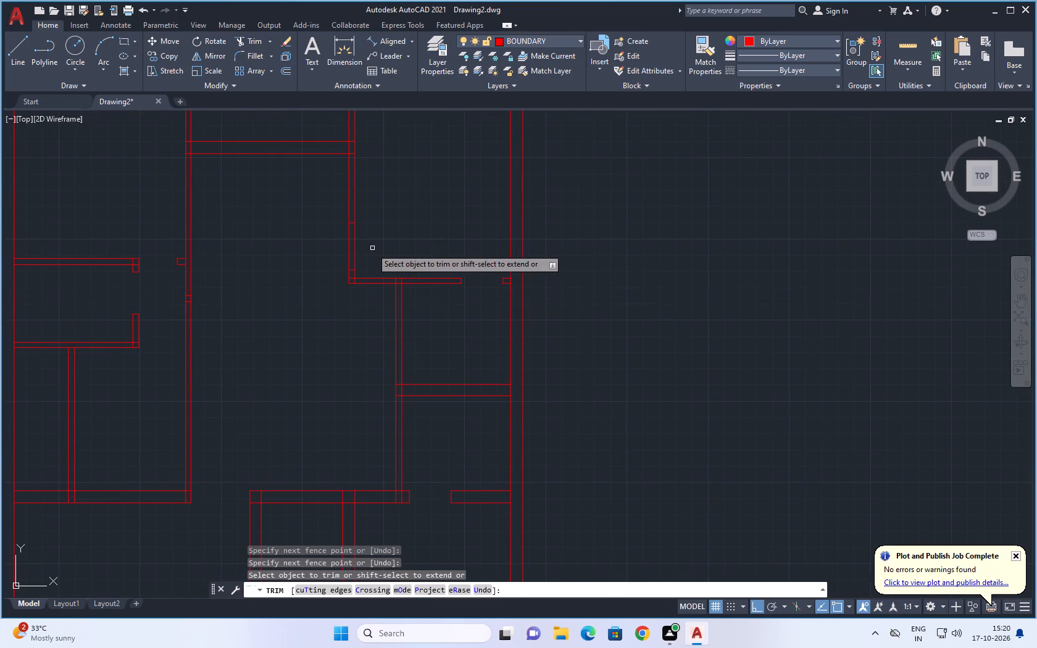
left_click_drag(336, 245, 387, 246)
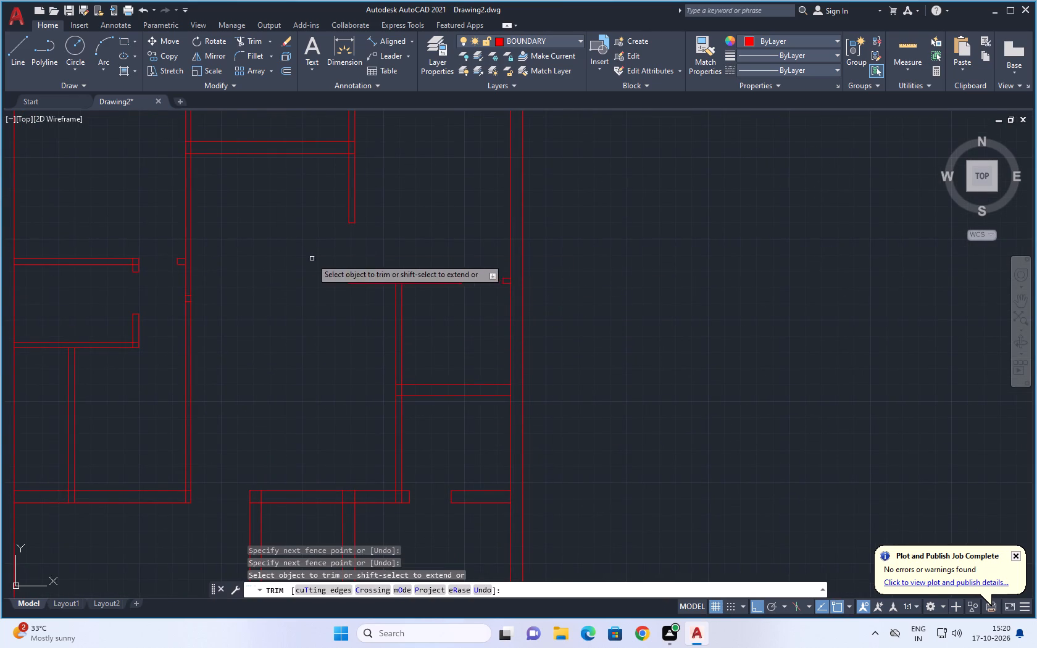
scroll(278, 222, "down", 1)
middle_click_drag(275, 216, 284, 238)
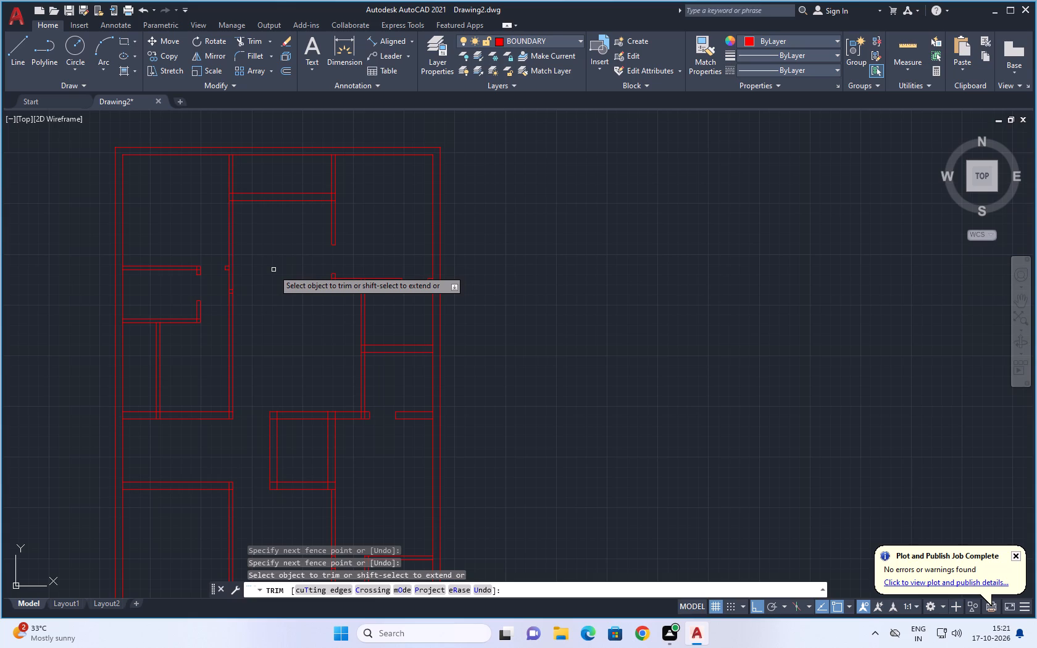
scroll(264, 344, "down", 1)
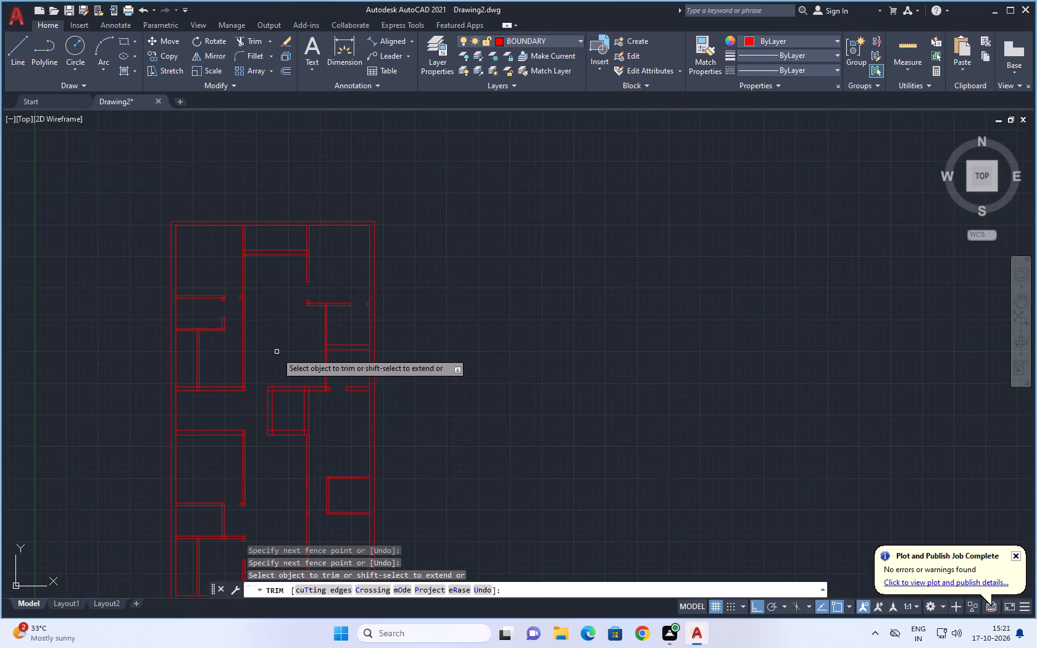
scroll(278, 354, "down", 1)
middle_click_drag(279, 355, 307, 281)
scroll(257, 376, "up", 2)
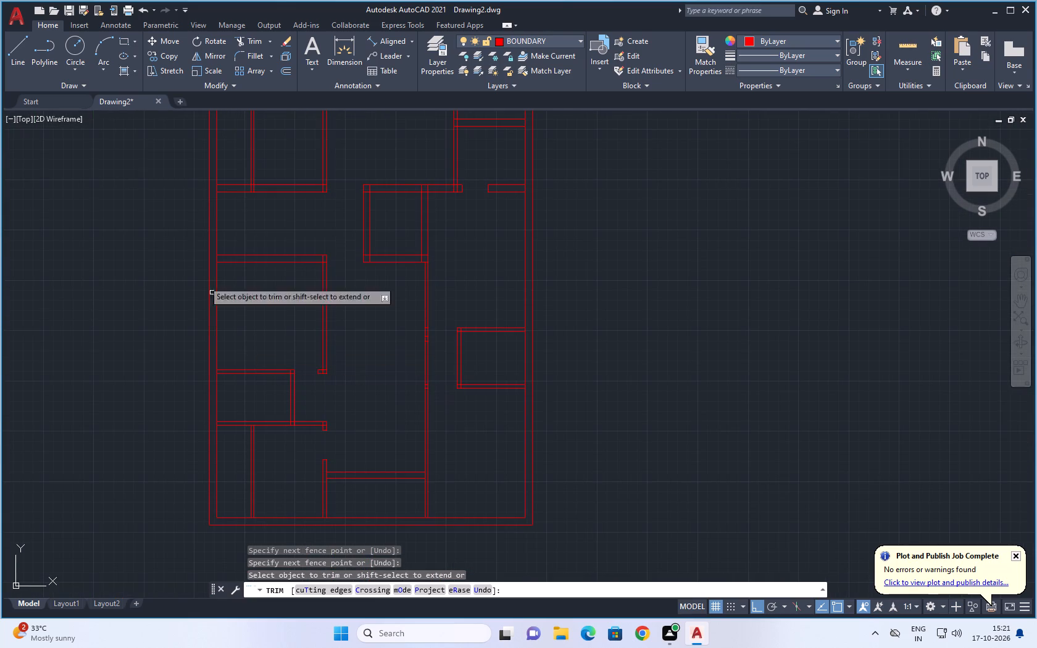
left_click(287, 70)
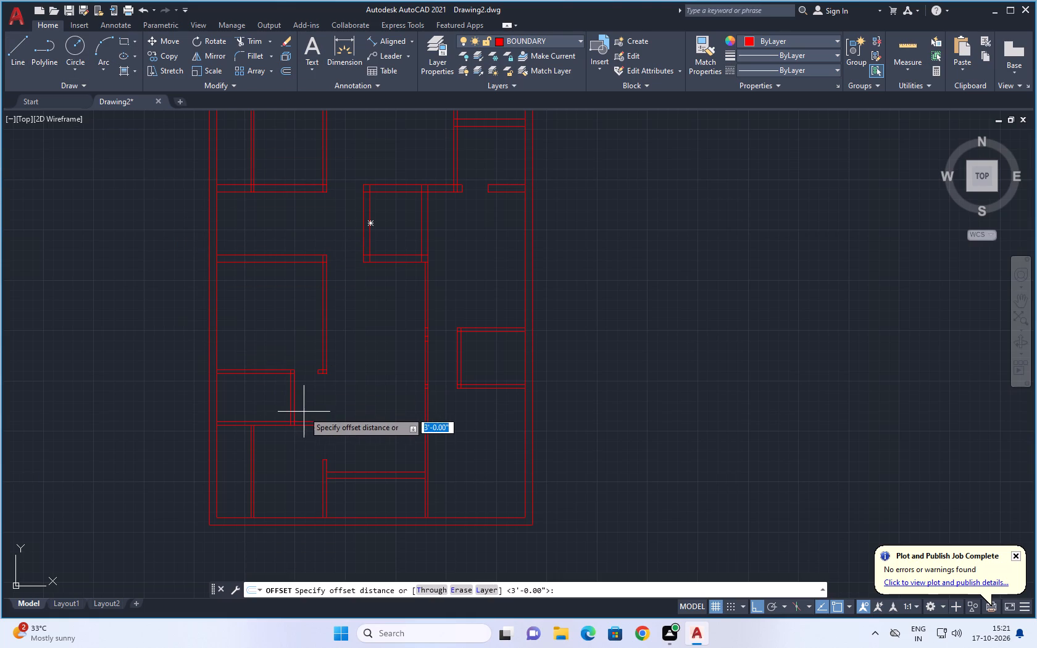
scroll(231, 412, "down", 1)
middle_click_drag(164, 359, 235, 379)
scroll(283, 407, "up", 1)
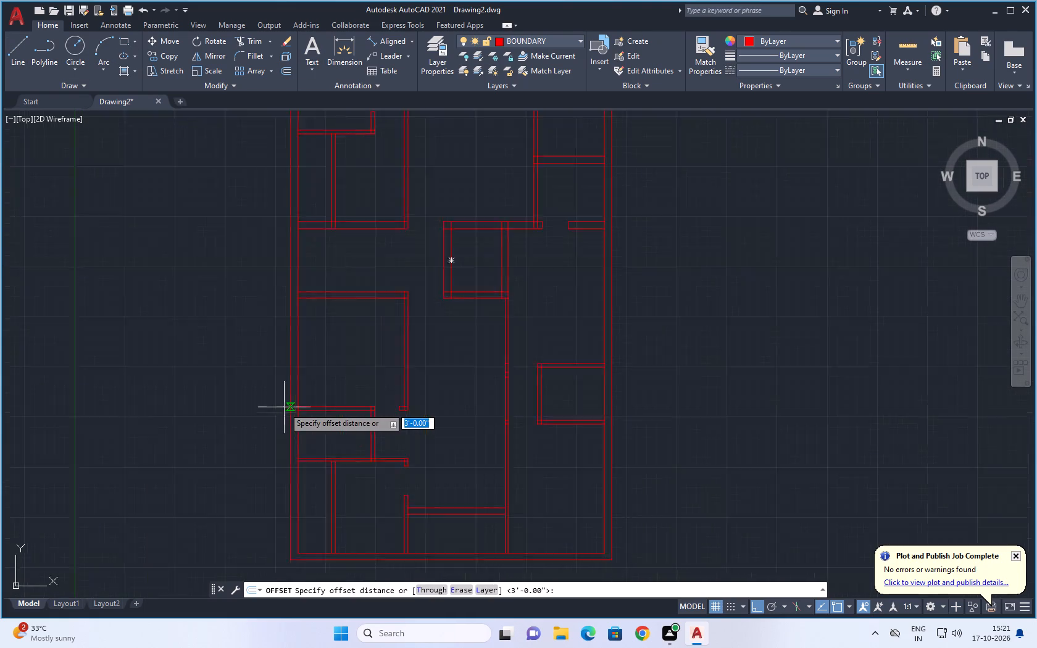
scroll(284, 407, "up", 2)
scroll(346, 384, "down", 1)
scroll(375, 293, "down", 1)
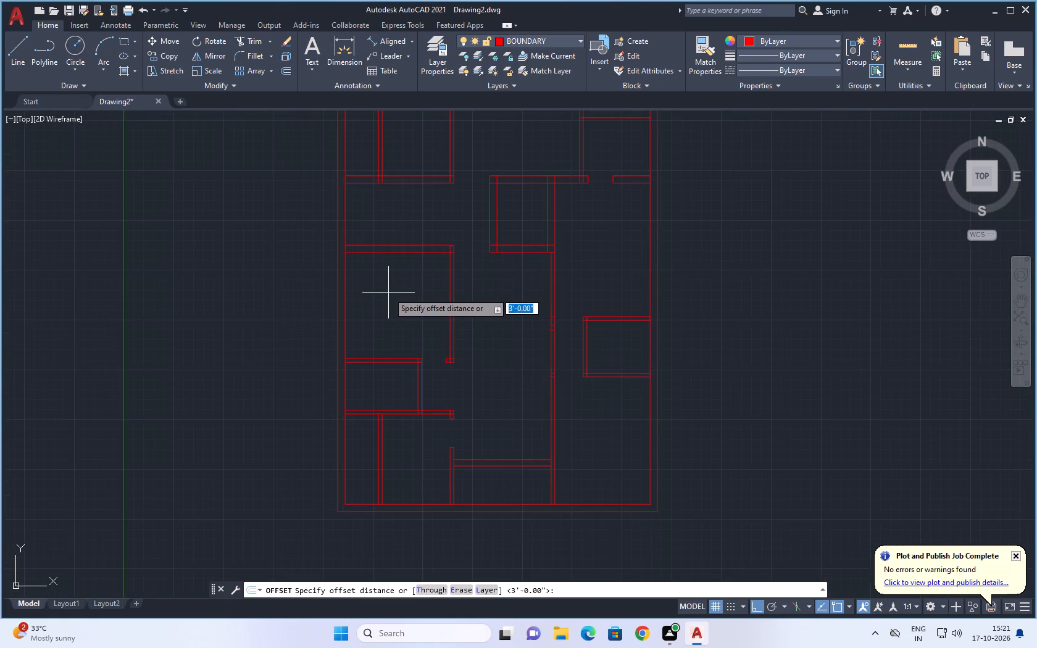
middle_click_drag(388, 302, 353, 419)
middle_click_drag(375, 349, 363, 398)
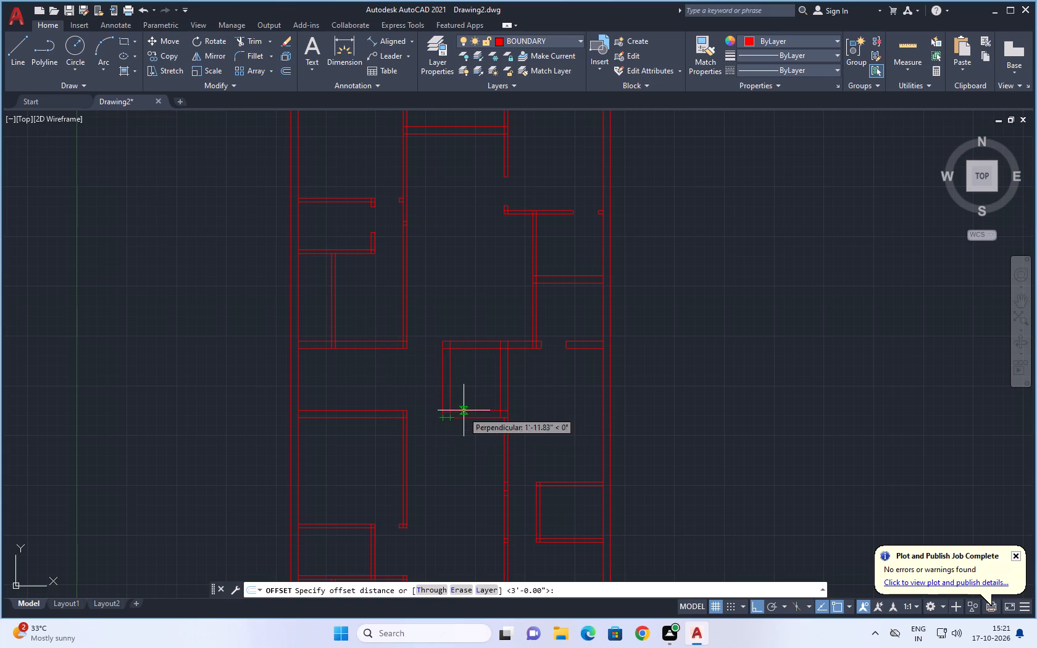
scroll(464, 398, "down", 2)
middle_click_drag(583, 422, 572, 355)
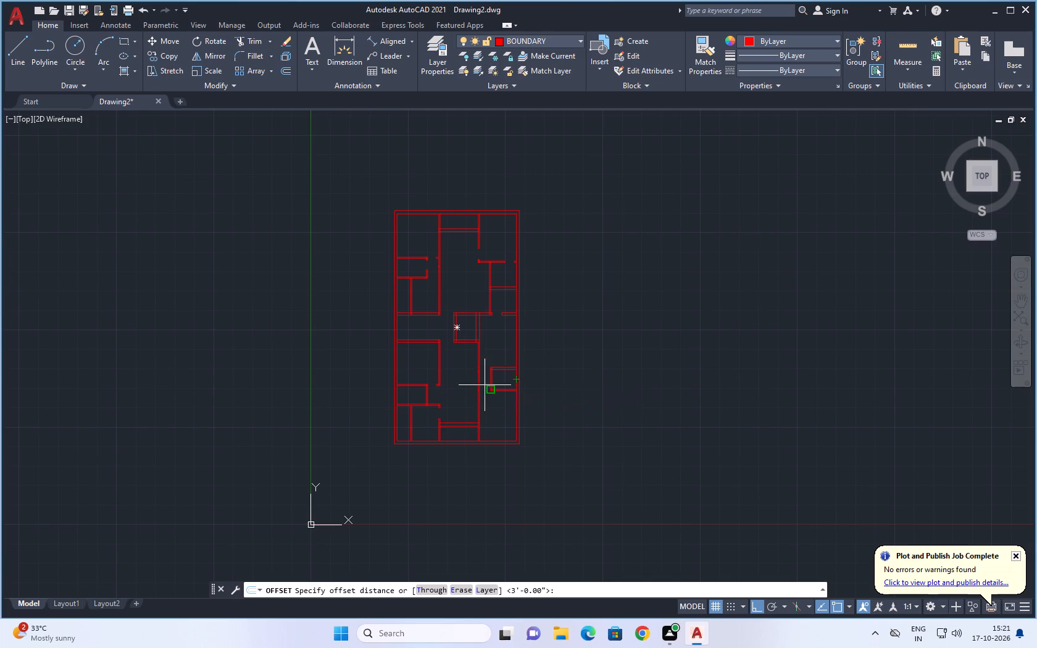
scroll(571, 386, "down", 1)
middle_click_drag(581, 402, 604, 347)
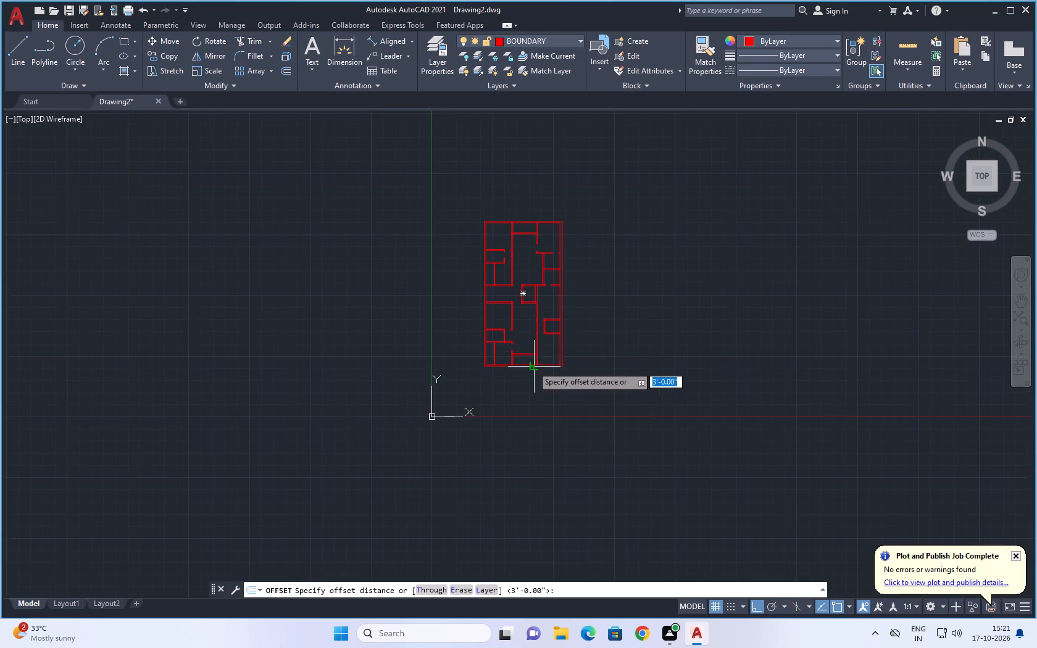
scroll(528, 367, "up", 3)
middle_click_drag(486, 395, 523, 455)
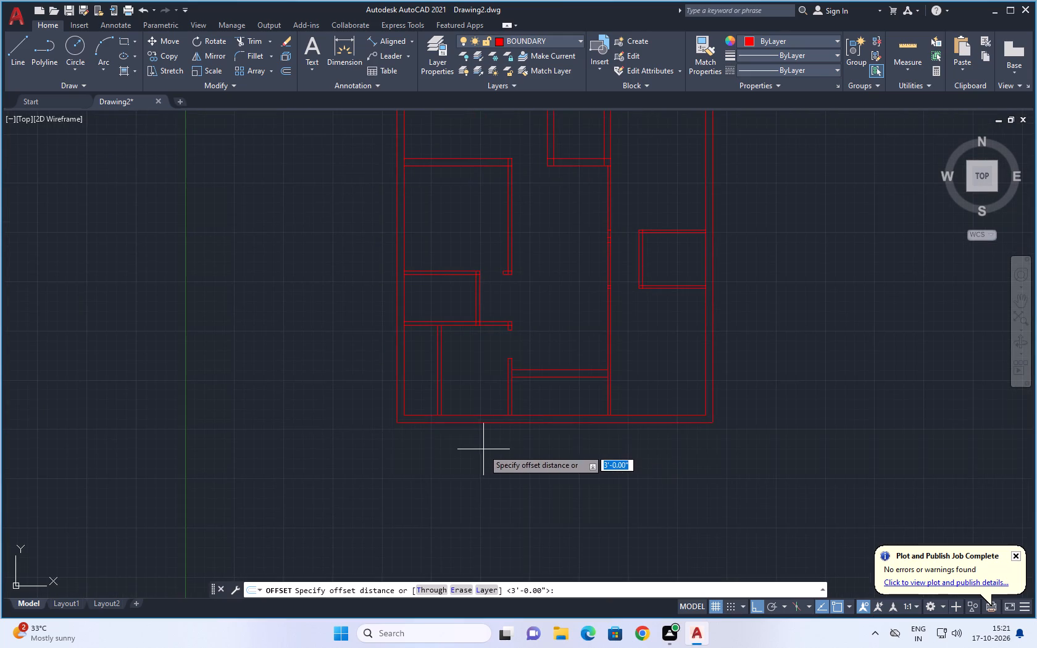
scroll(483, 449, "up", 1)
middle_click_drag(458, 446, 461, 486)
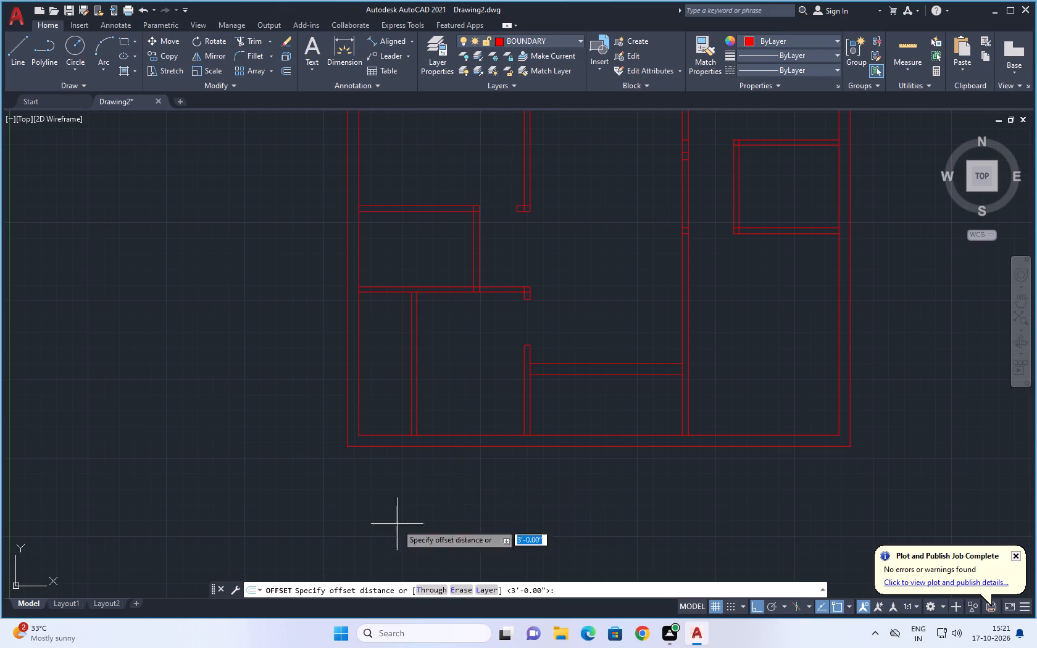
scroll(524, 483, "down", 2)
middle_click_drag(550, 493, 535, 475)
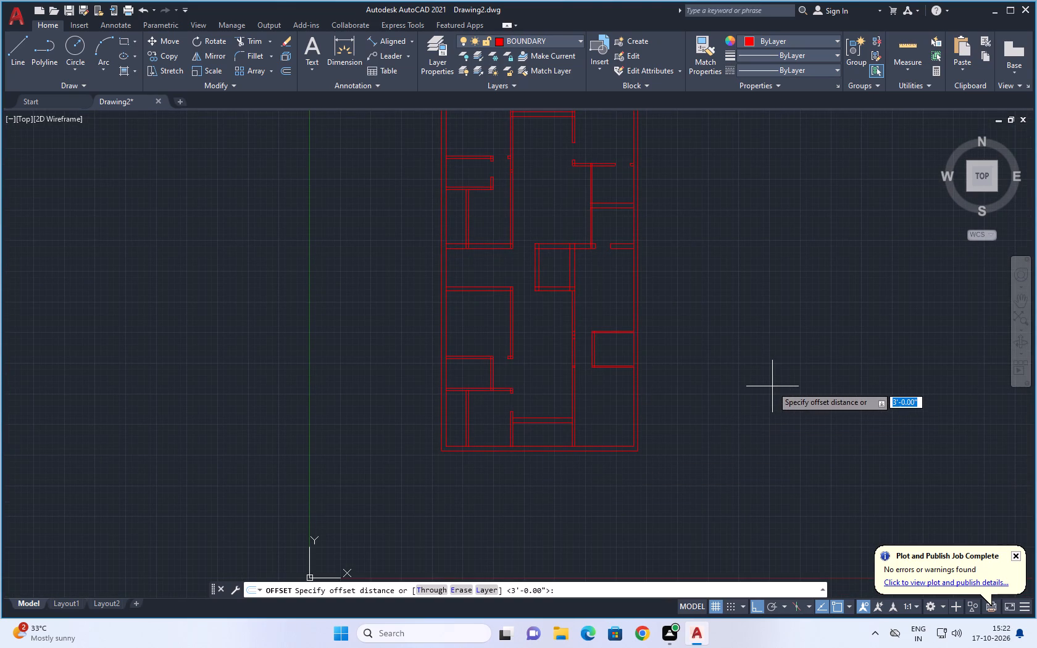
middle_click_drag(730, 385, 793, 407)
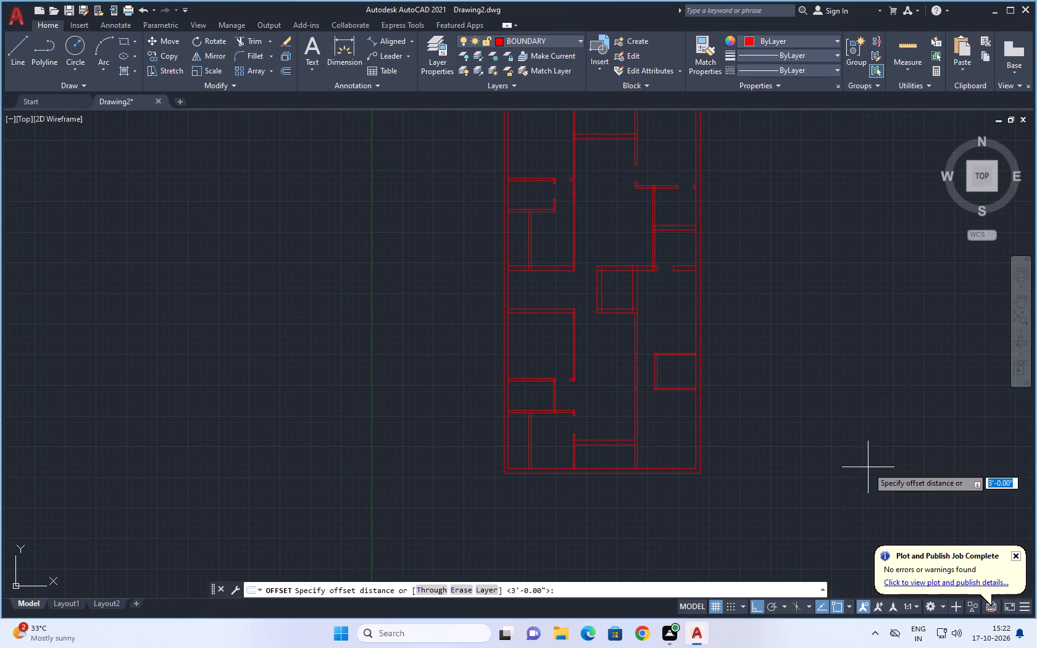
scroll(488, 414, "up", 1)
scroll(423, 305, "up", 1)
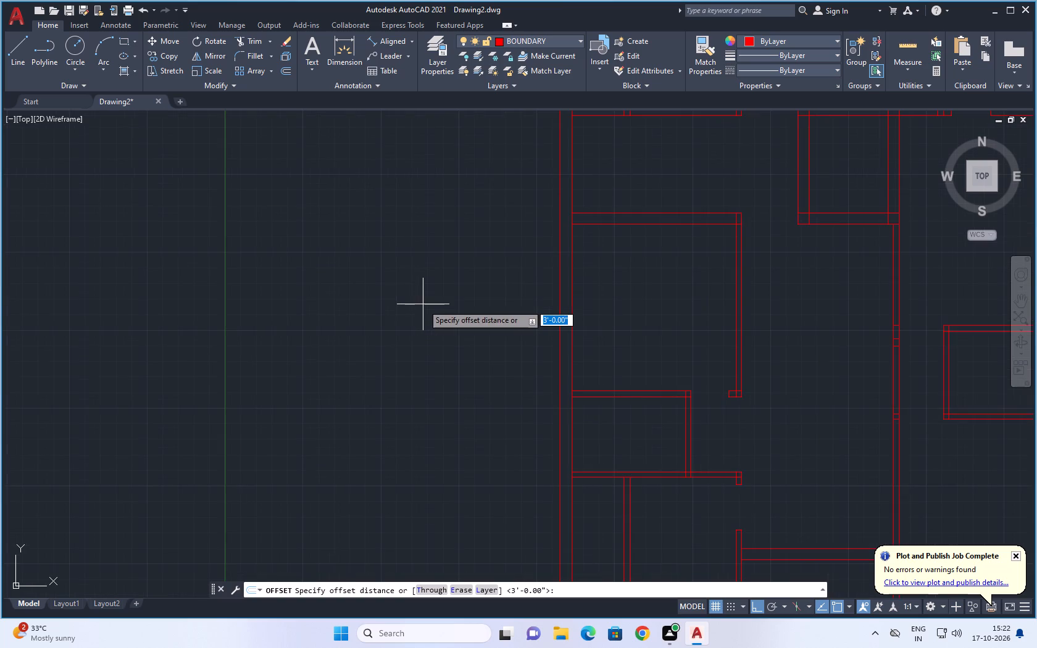
Draw a short vertical line closing the left end of the small lower-left room's top wall, at the outer wall's inner face.
left_click(14, 44)
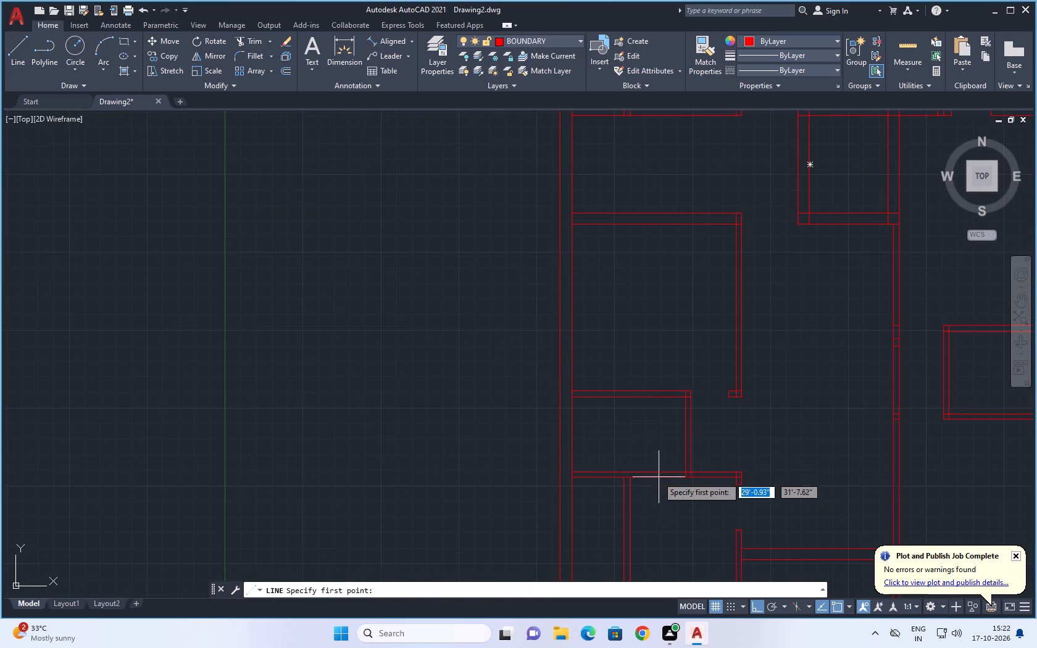
scroll(649, 460, "up", 1)
middle_click_drag(649, 460, 642, 422)
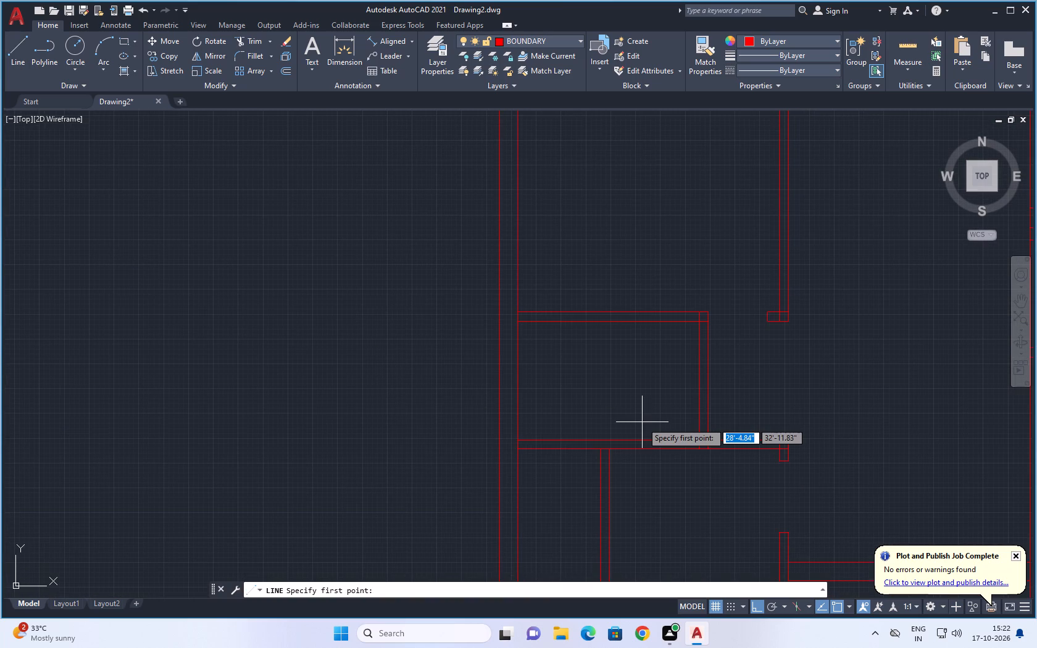
scroll(614, 412, "down", 2)
middle_click_drag(617, 312, 616, 386)
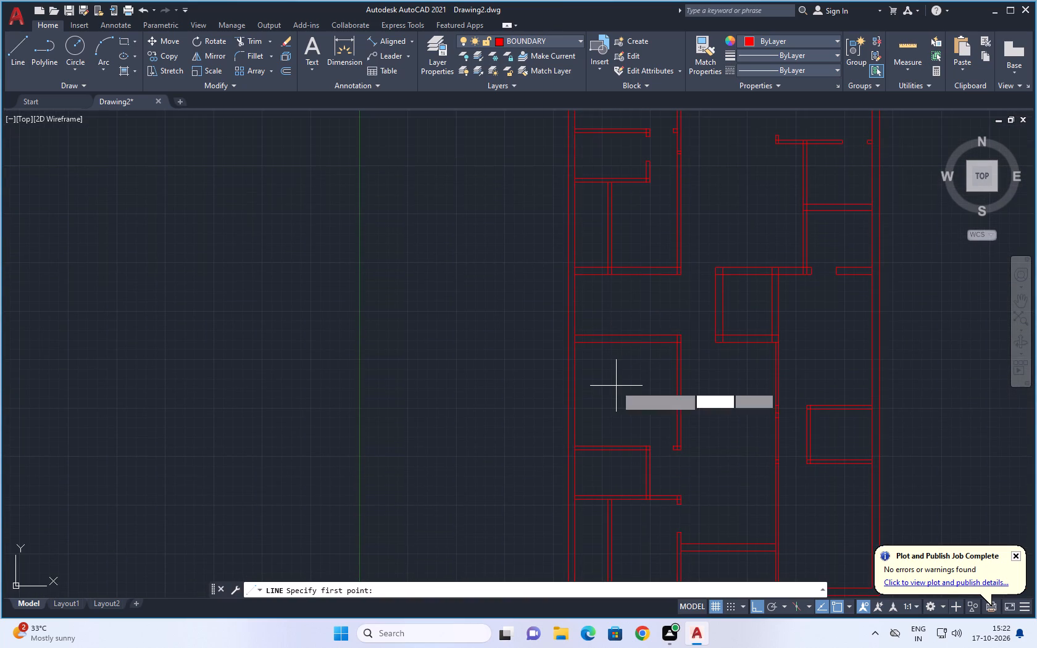
scroll(641, 397, "down", 1)
middle_click_drag(641, 407, 641, 373)
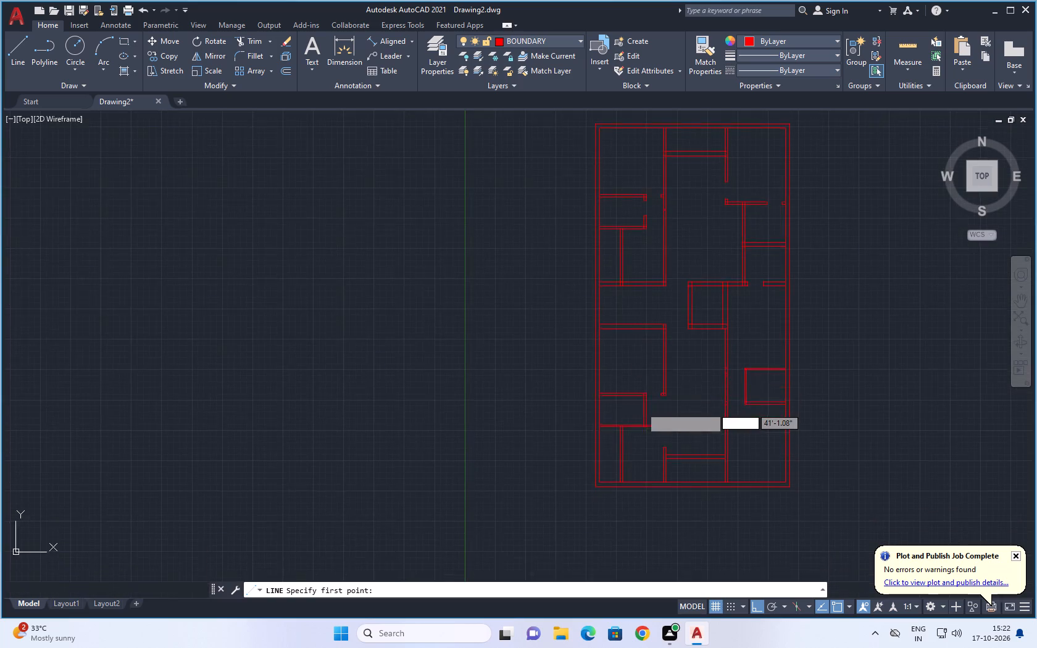
scroll(592, 401, "up", 6)
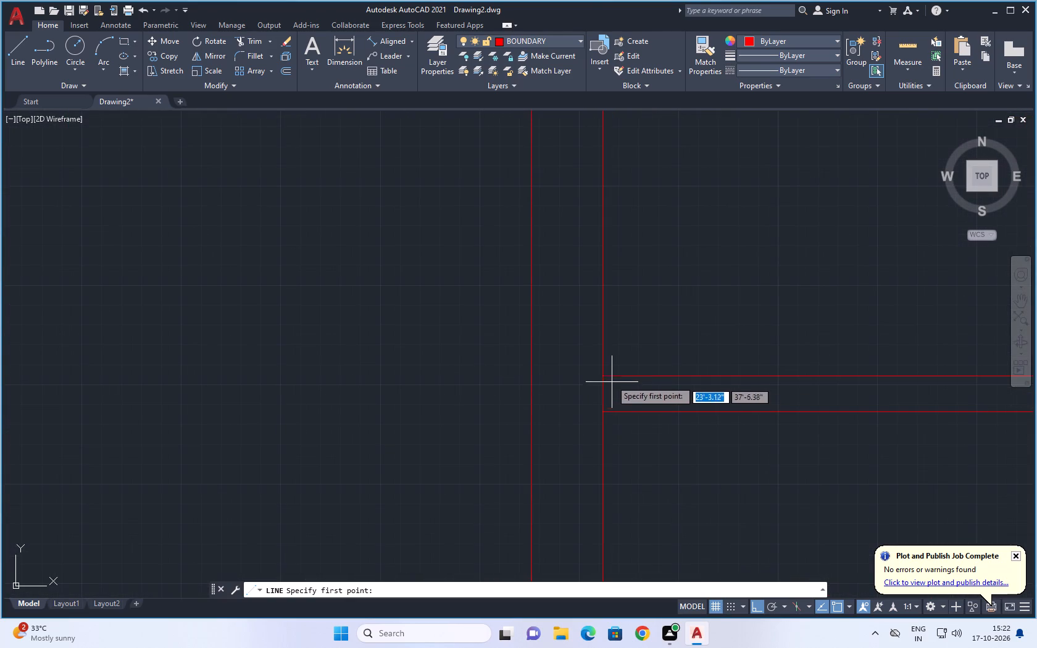
left_click(603, 377)
left_click(604, 410)
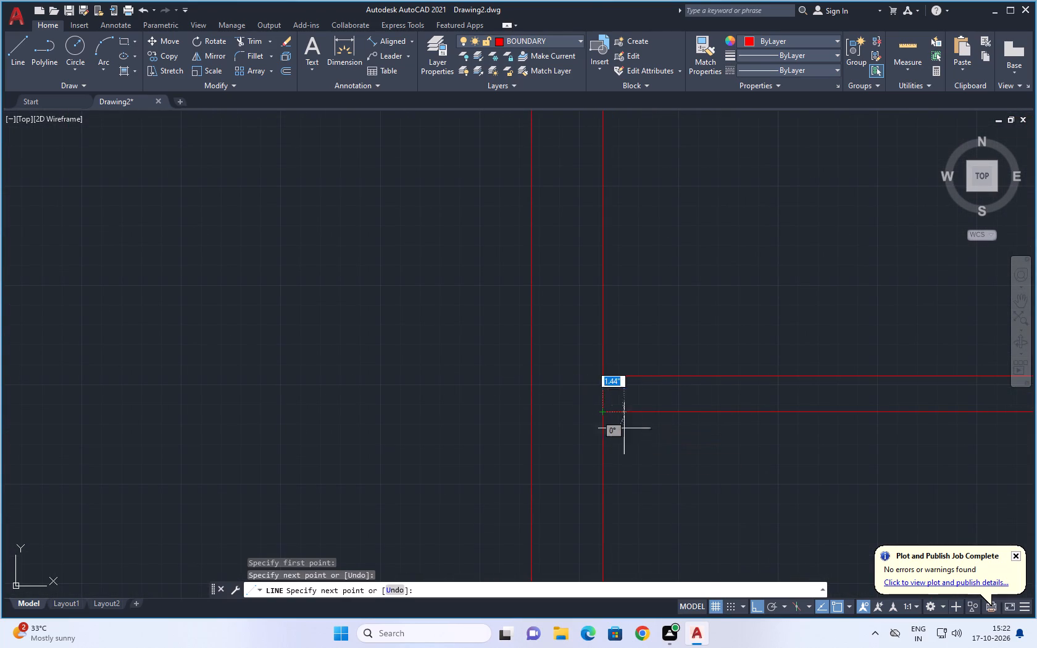
key("Escape")
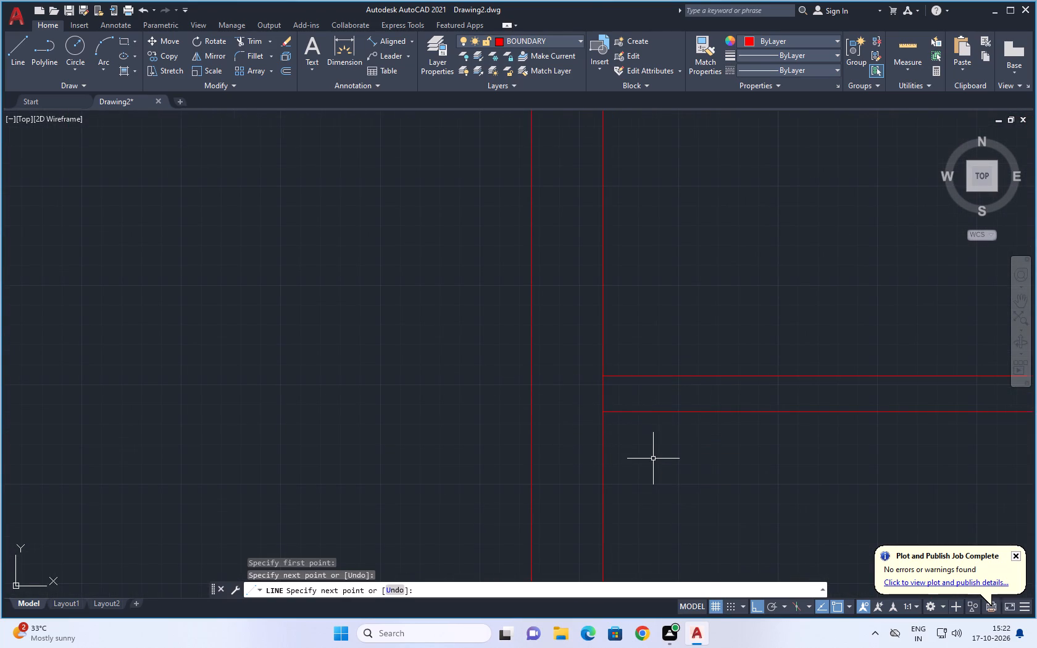
Draw a short vertical line closing the left end of the same small room's bottom wall, at the outer wall's inner face.
scroll(653, 459, "down", 2)
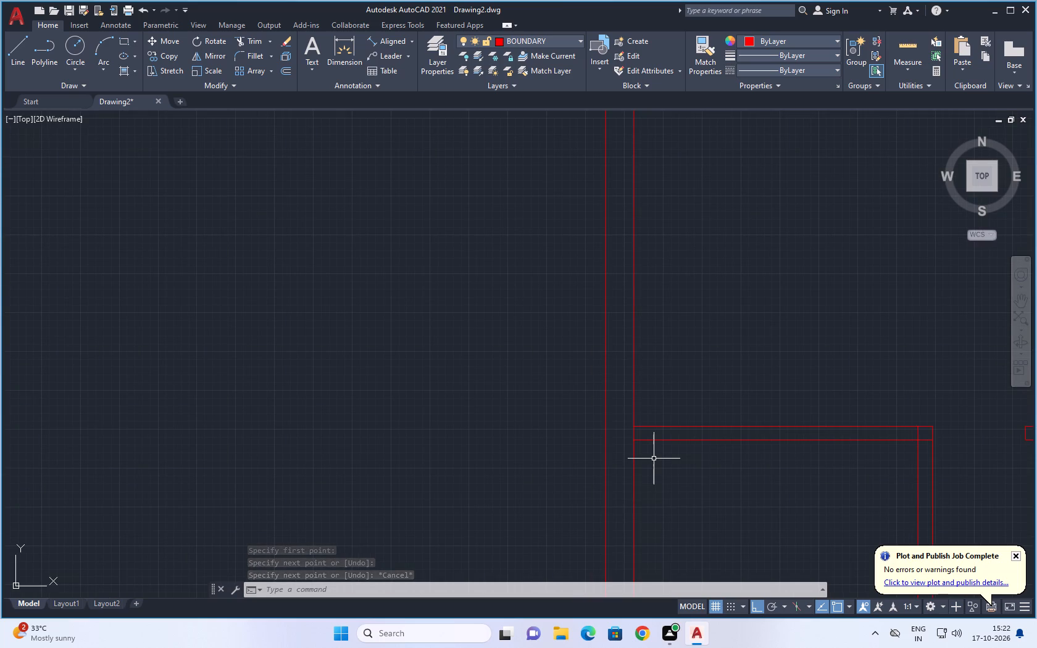
scroll(657, 462, "down", 2)
middle_click_drag(656, 433, 650, 401)
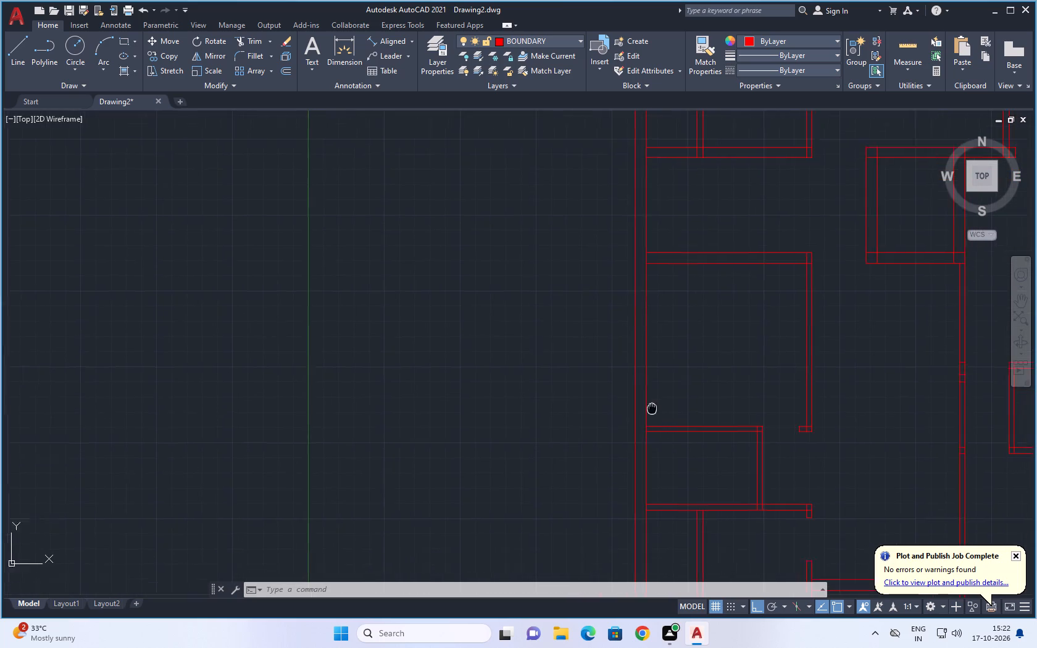
middle_click_drag(650, 401, 638, 308)
middle_click_drag(649, 478, 649, 461)
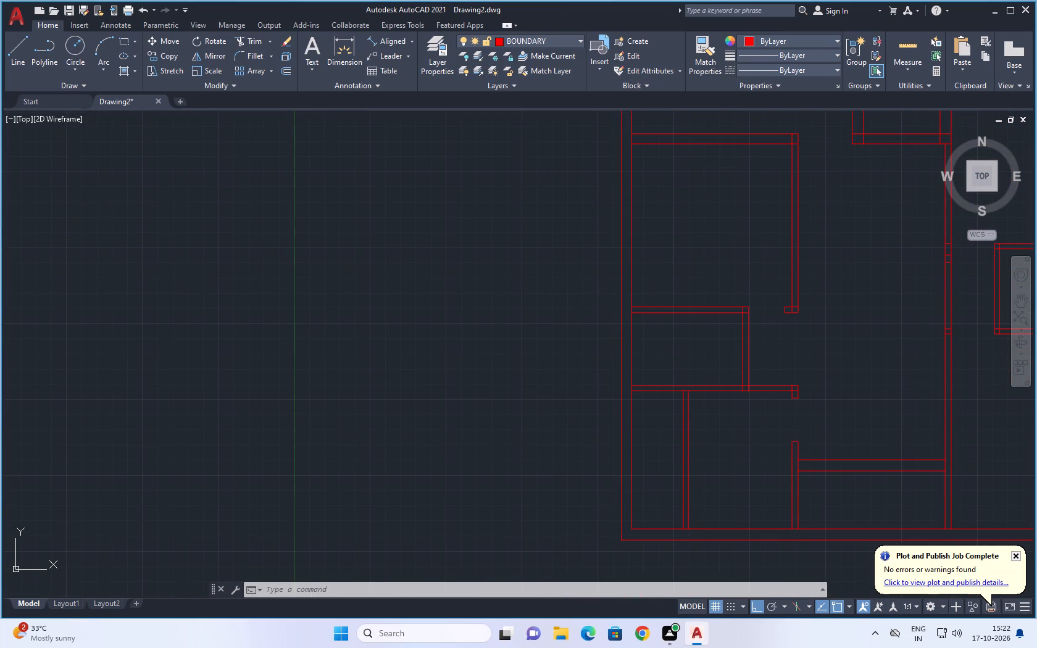
key("space")
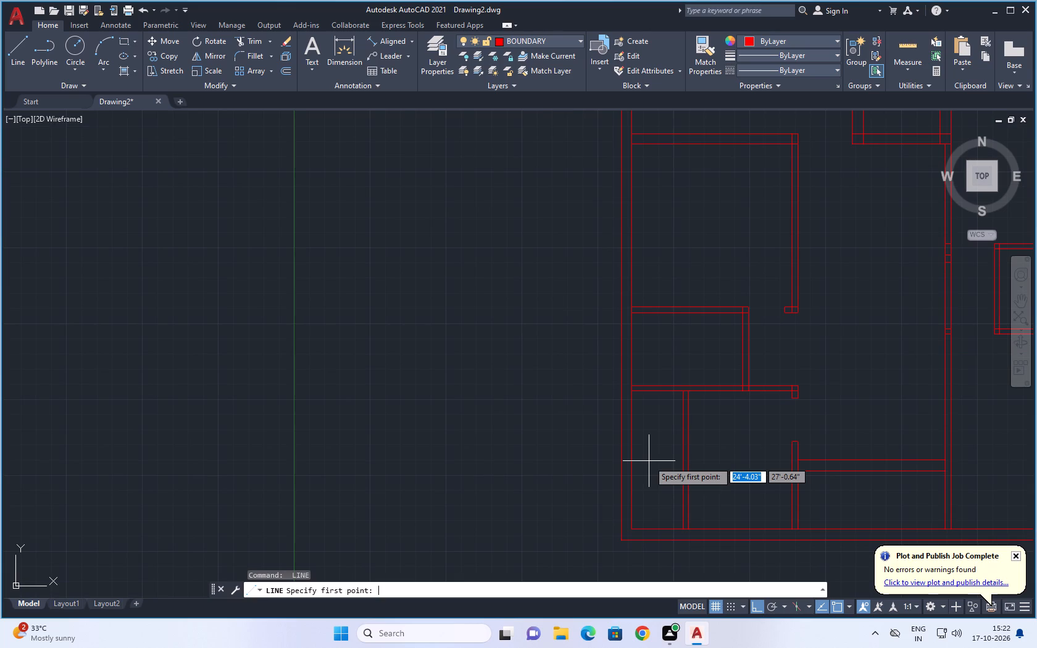
scroll(649, 461, "down", 1)
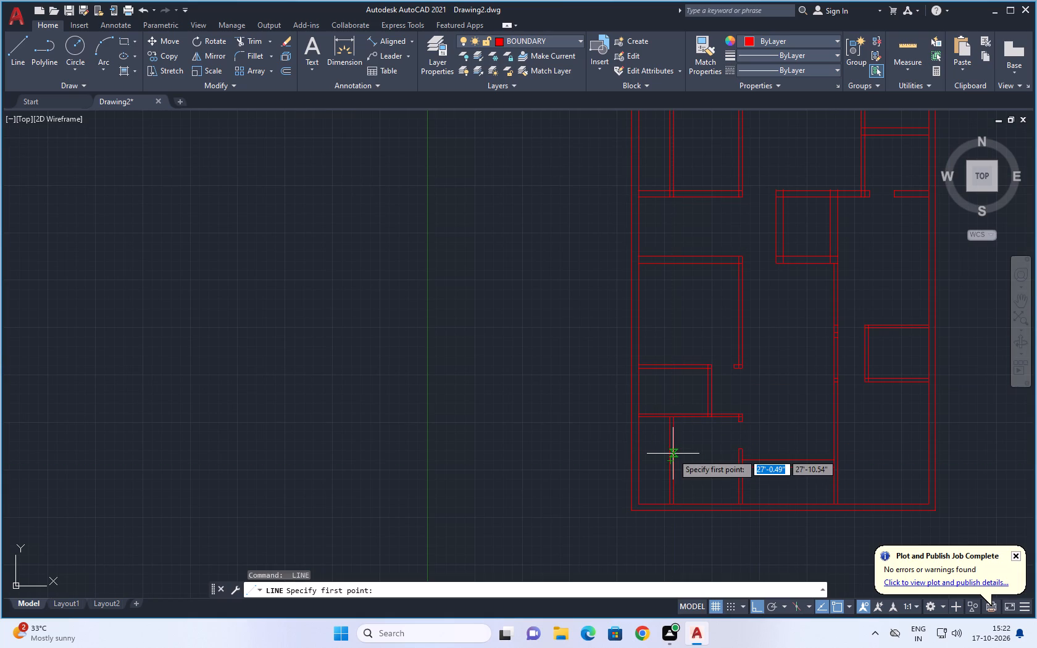
scroll(686, 450, "down", 1)
scroll(651, 435, "up", 6)
left_click(597, 346)
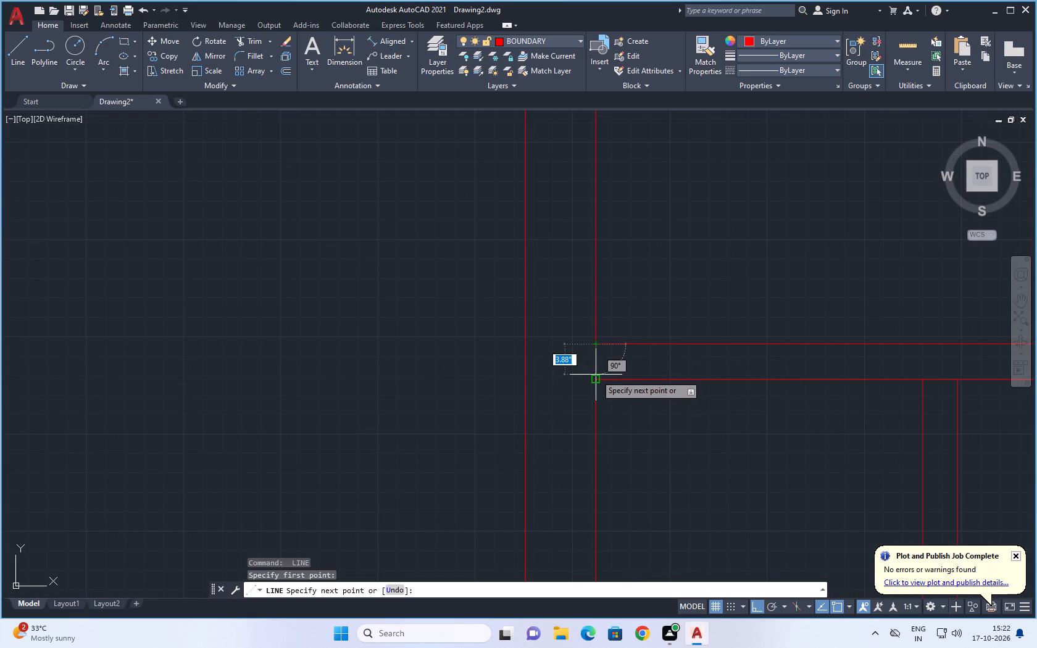
left_click(596, 375)
key("Escape")
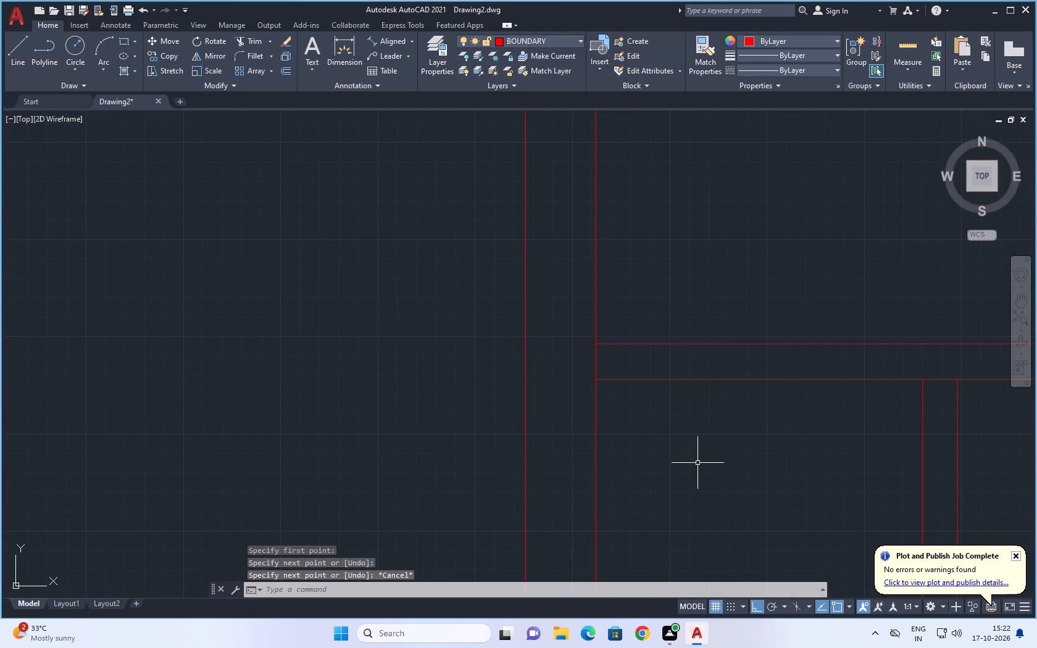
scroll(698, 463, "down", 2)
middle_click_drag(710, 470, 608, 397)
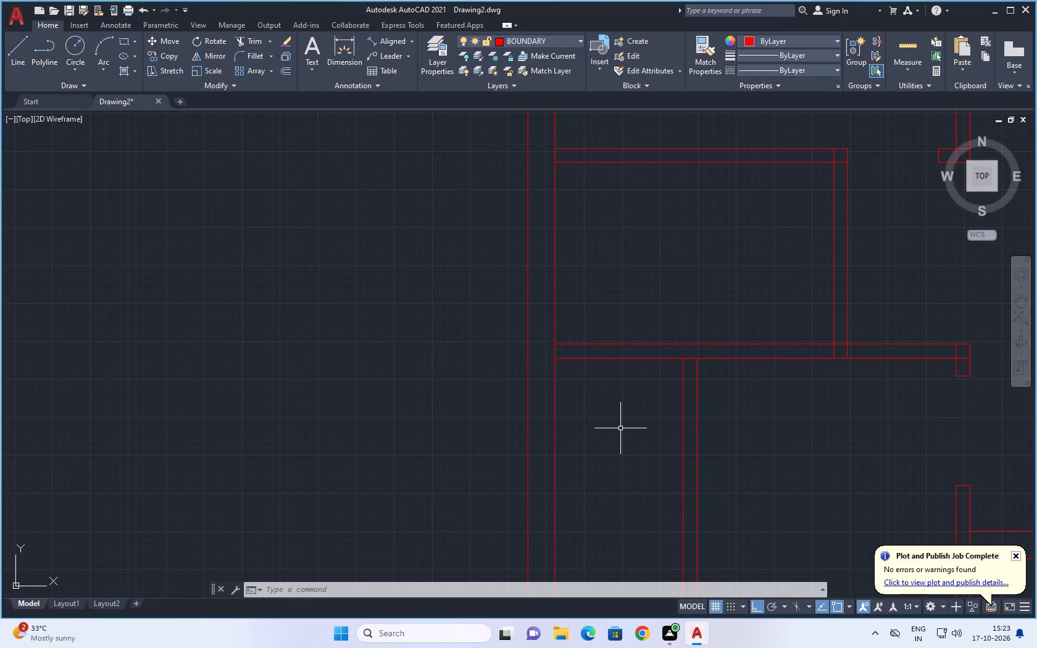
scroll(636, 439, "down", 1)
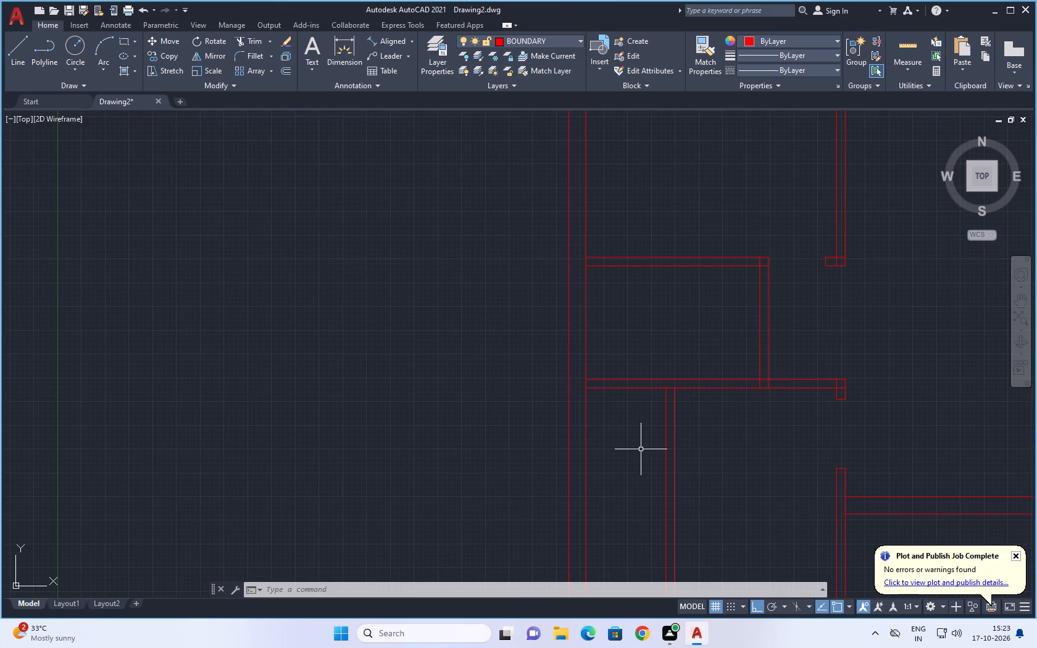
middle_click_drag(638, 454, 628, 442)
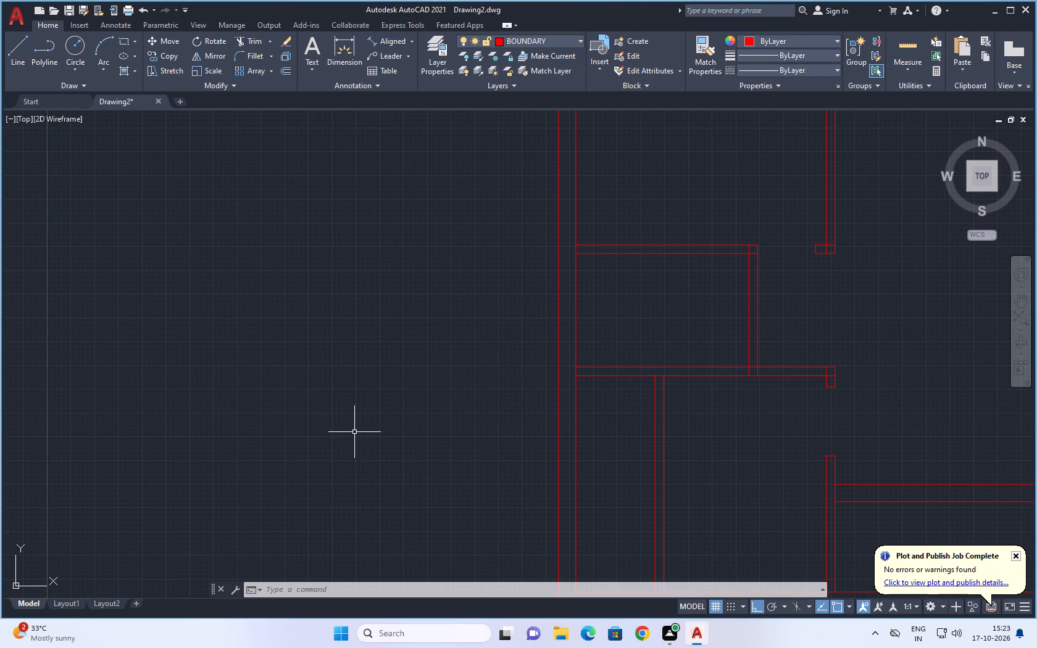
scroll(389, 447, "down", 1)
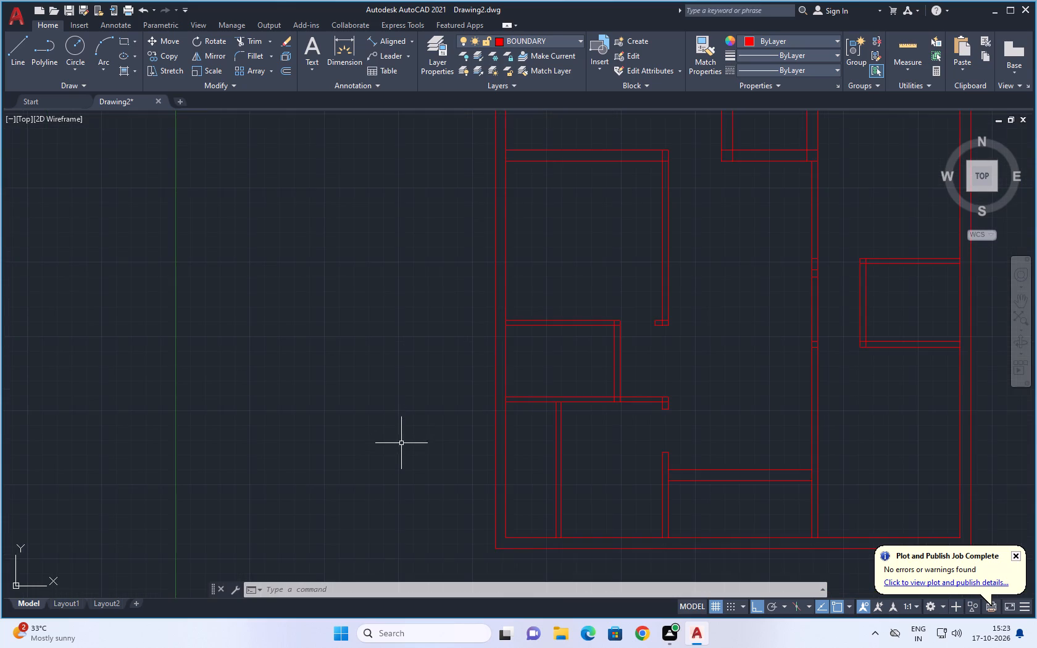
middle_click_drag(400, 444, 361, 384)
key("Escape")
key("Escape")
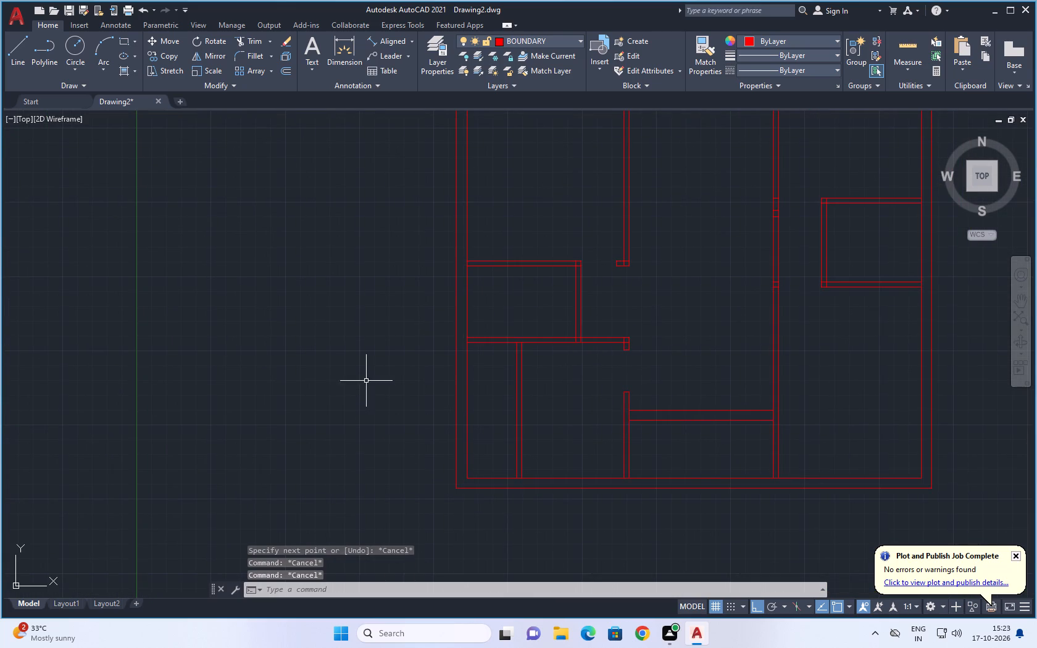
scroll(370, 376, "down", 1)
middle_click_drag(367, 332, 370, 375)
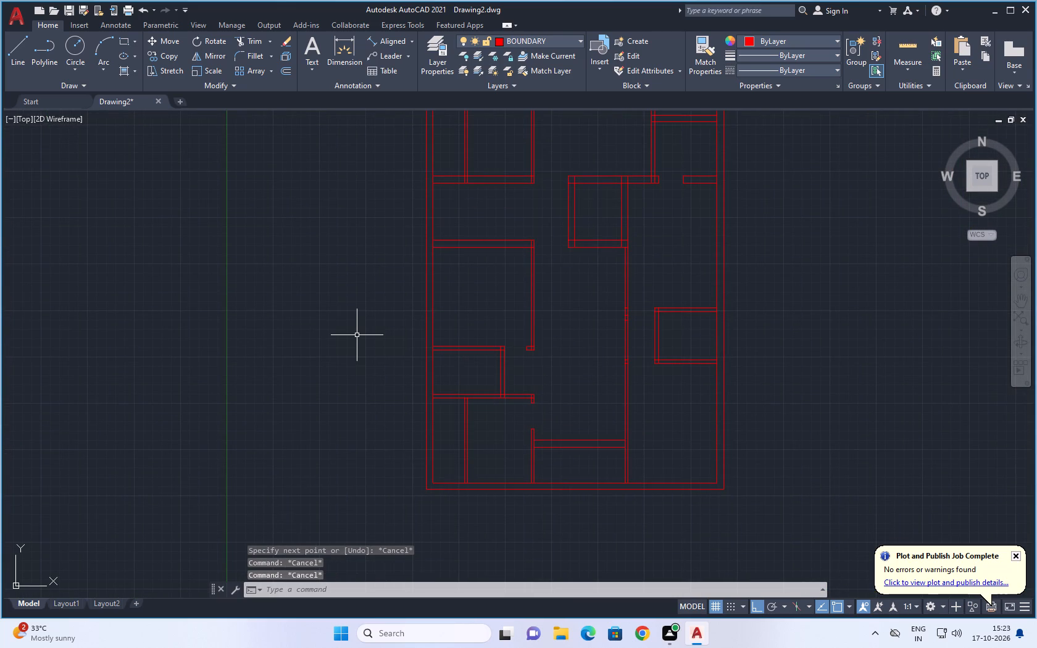
Place door jambs in the vertical partition below the upper-left small room by offsetting its top end line 6" down, and that jamb 2'8" further down.
key("o")
key("Return")
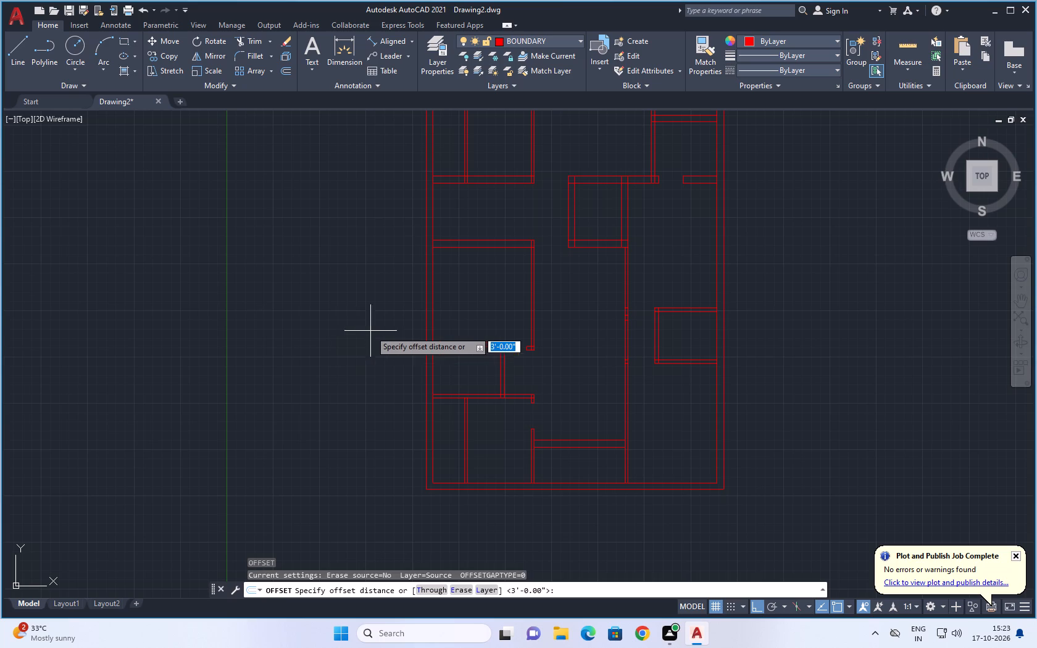
scroll(385, 351, "down", 1)
middle_click_drag(383, 329, 346, 405)
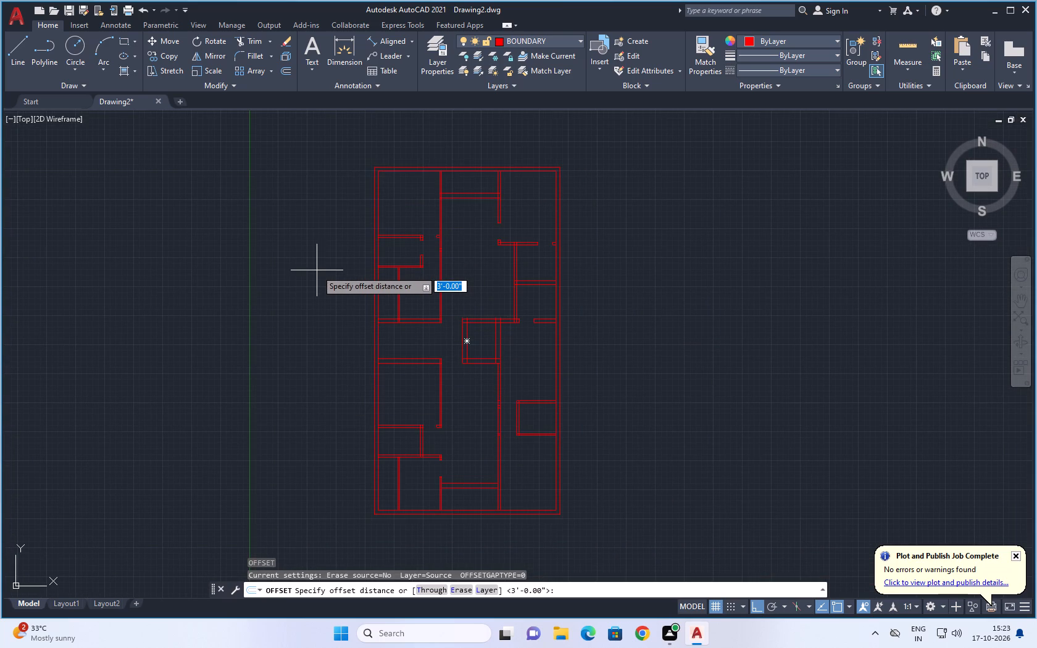
scroll(428, 247, "up", 1)
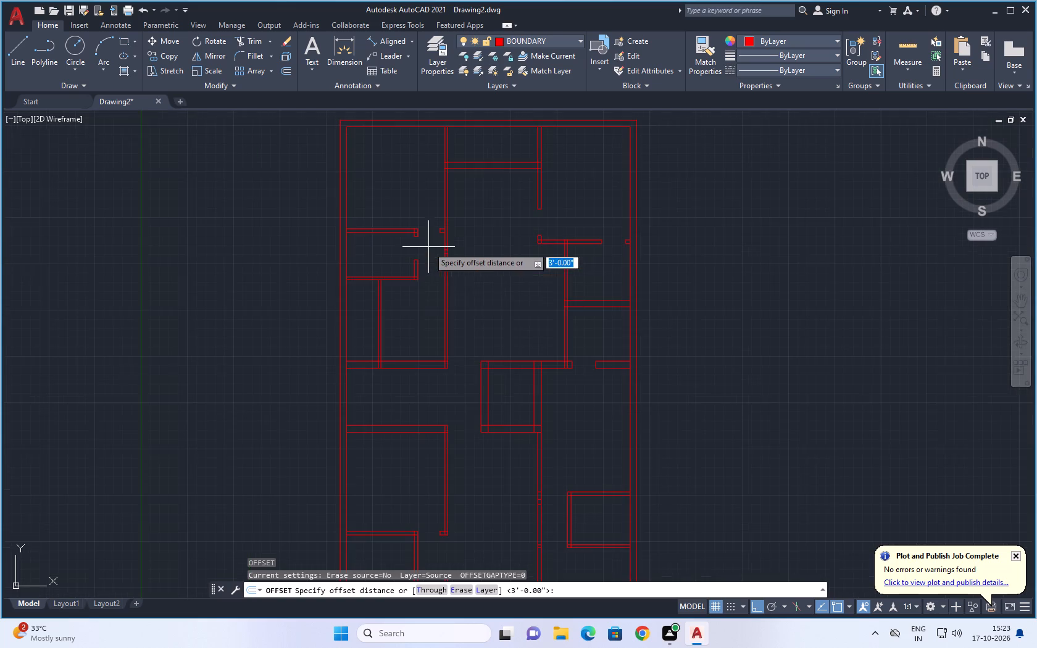
middle_click_drag(413, 333, 417, 291)
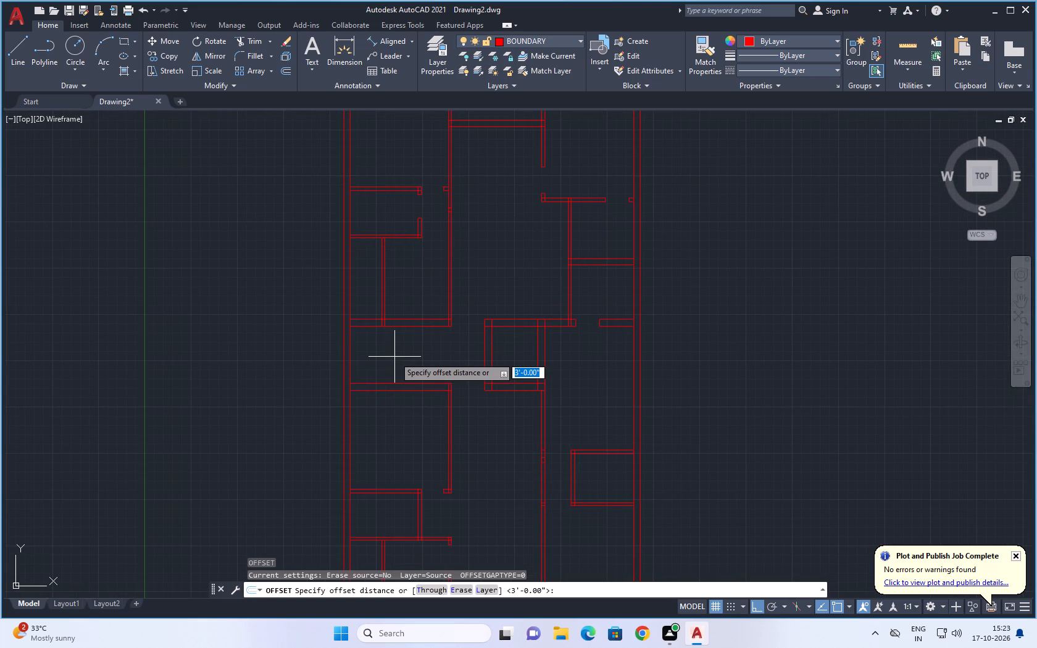
scroll(394, 357, "down", 1)
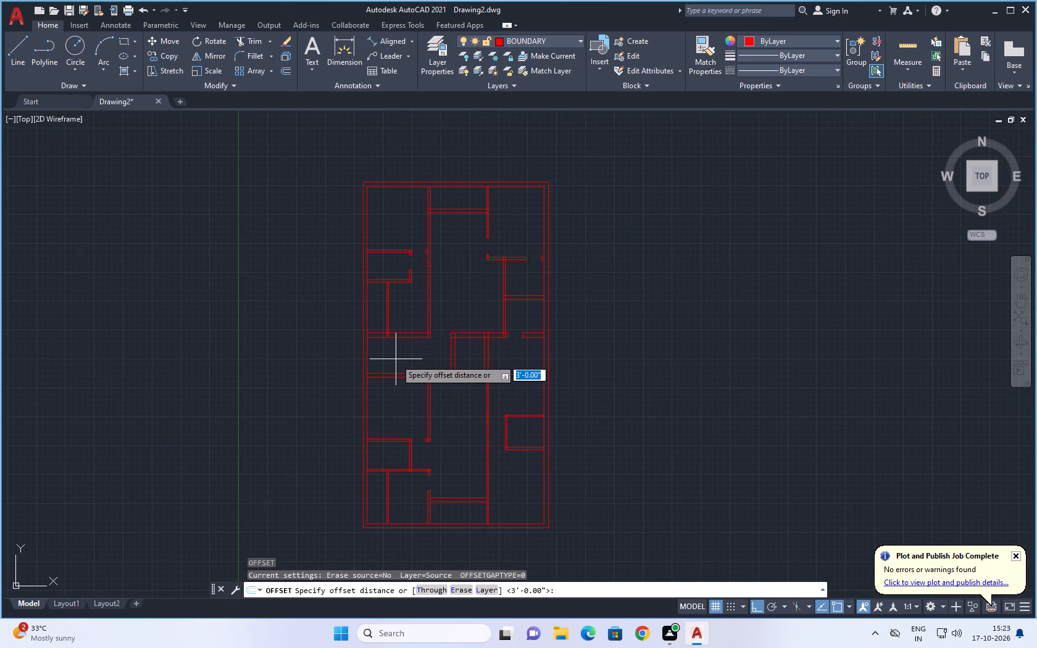
middle_click_drag(405, 358, 388, 357)
scroll(367, 297, "up", 3)
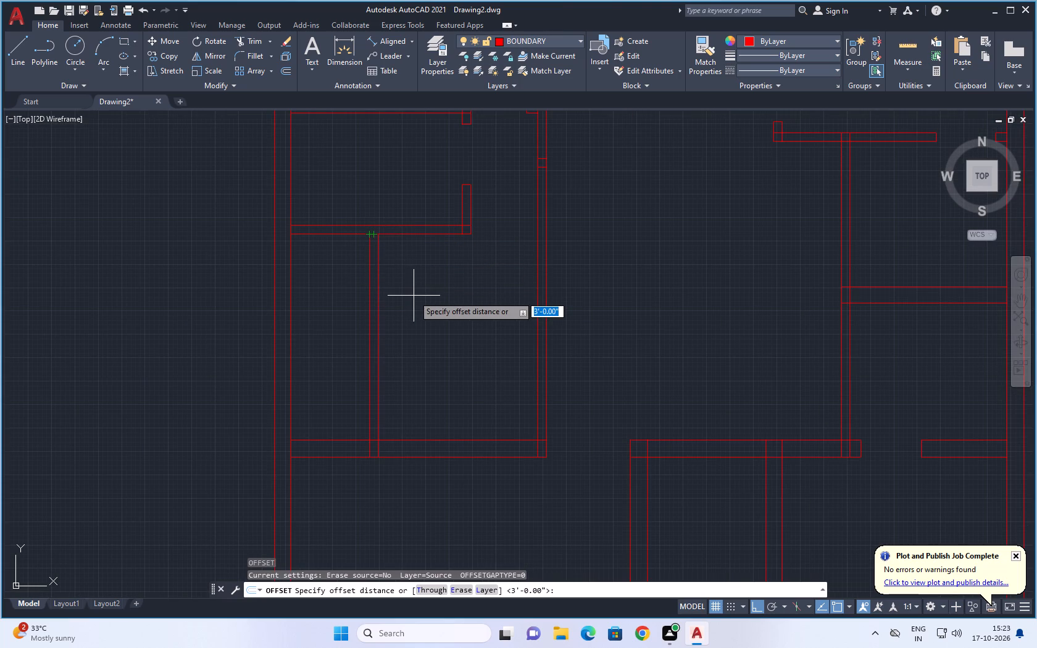
key("6")
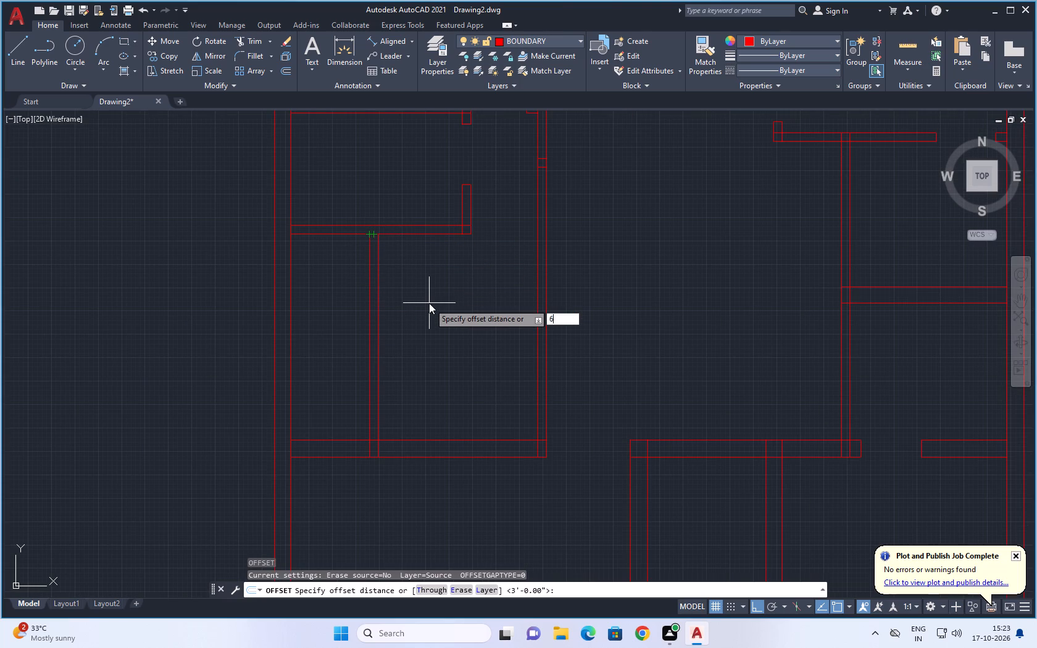
key("shift+quotedbl")
key("Return")
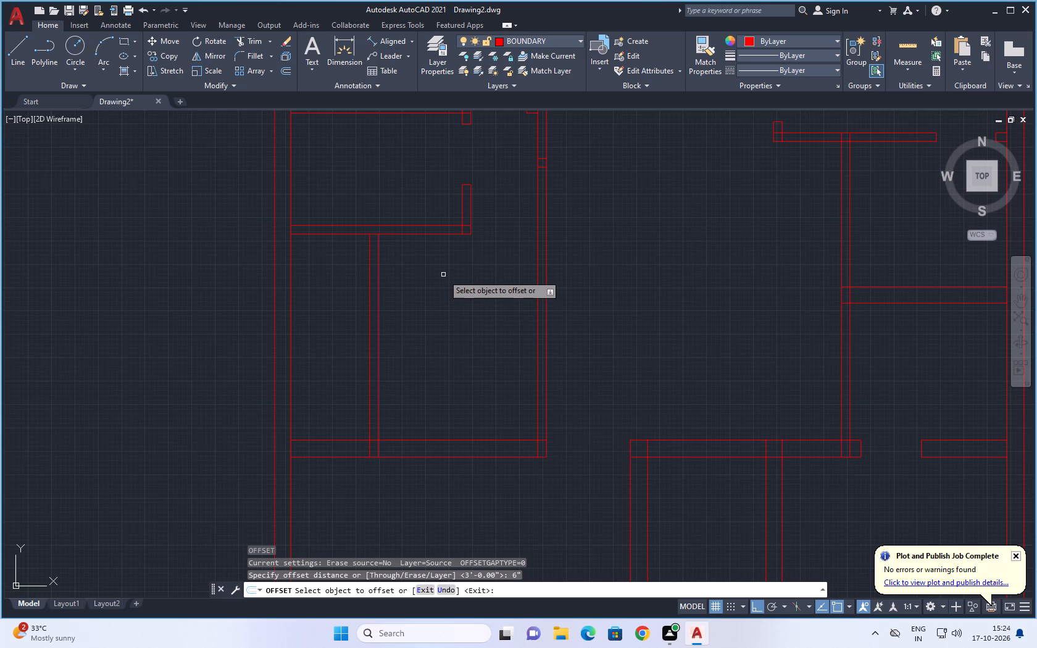
scroll(383, 239, "up", 3)
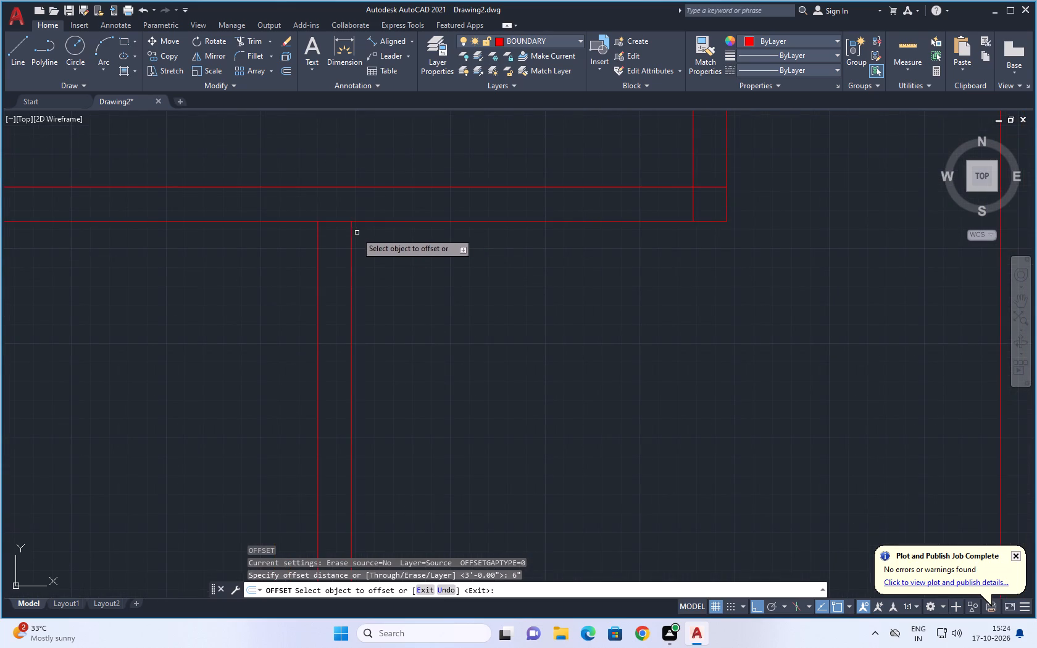
left_click(339, 222)
left_click(330, 281)
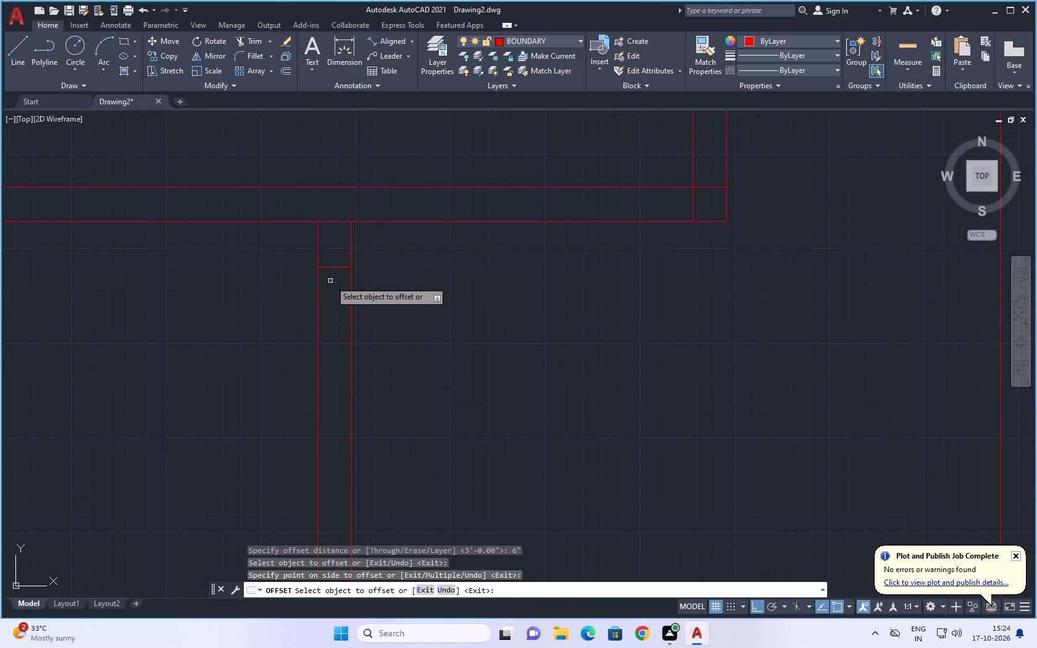
left_click(331, 267)
type("2'8")
key("shift+quotedbl")
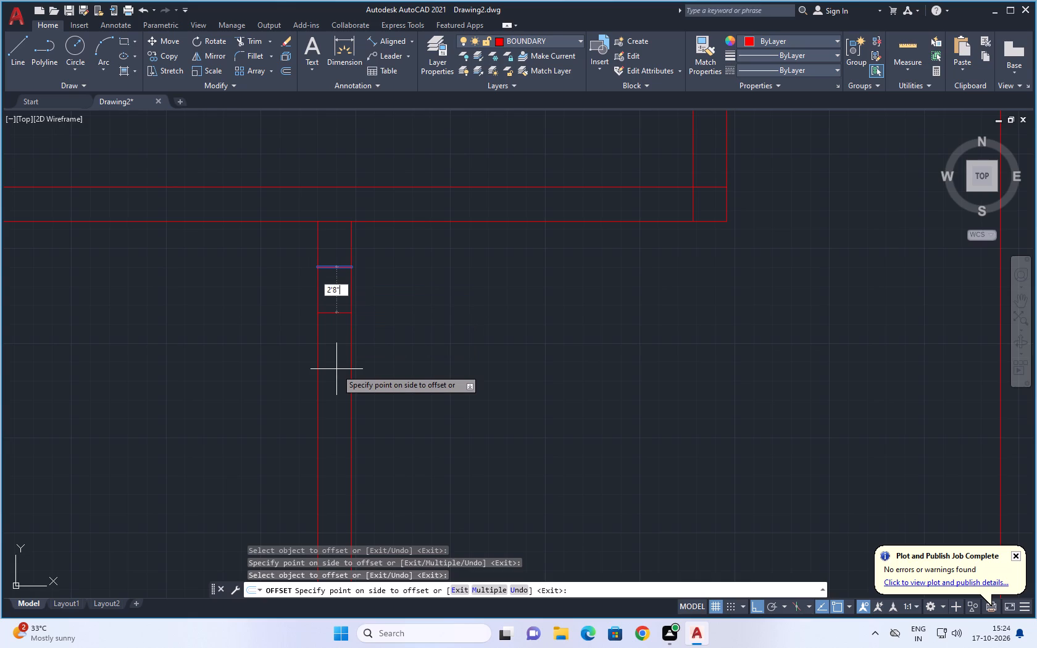
key("Return")
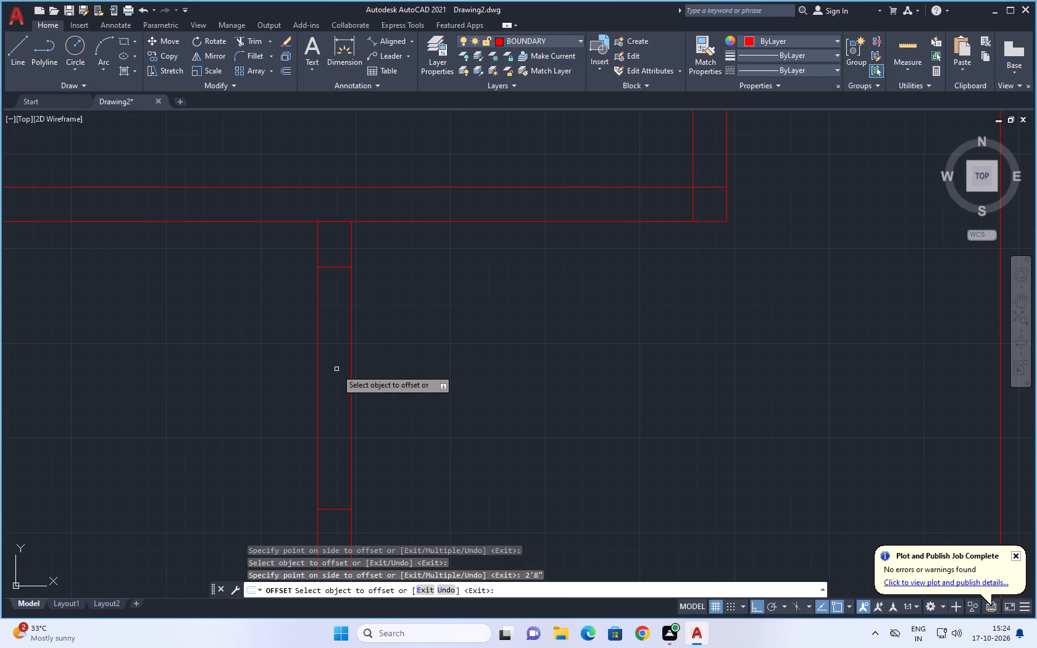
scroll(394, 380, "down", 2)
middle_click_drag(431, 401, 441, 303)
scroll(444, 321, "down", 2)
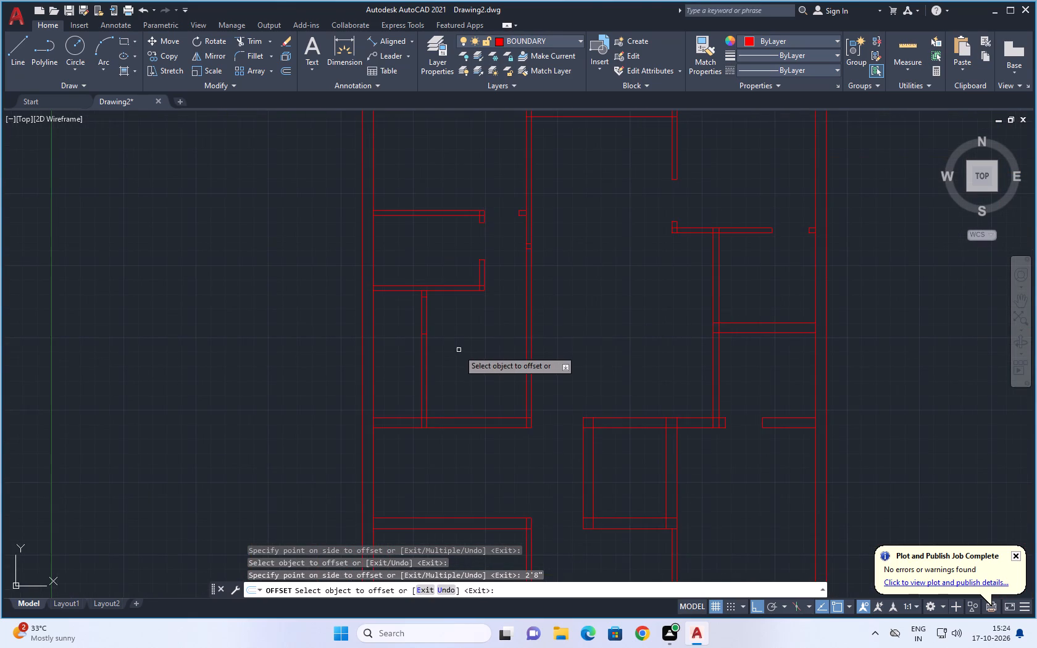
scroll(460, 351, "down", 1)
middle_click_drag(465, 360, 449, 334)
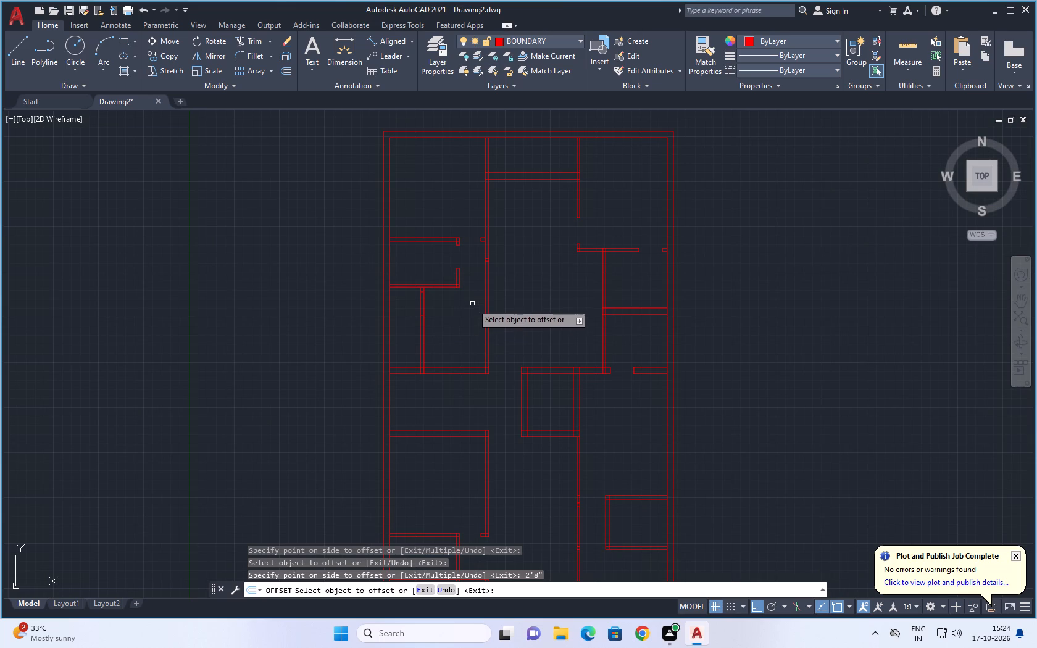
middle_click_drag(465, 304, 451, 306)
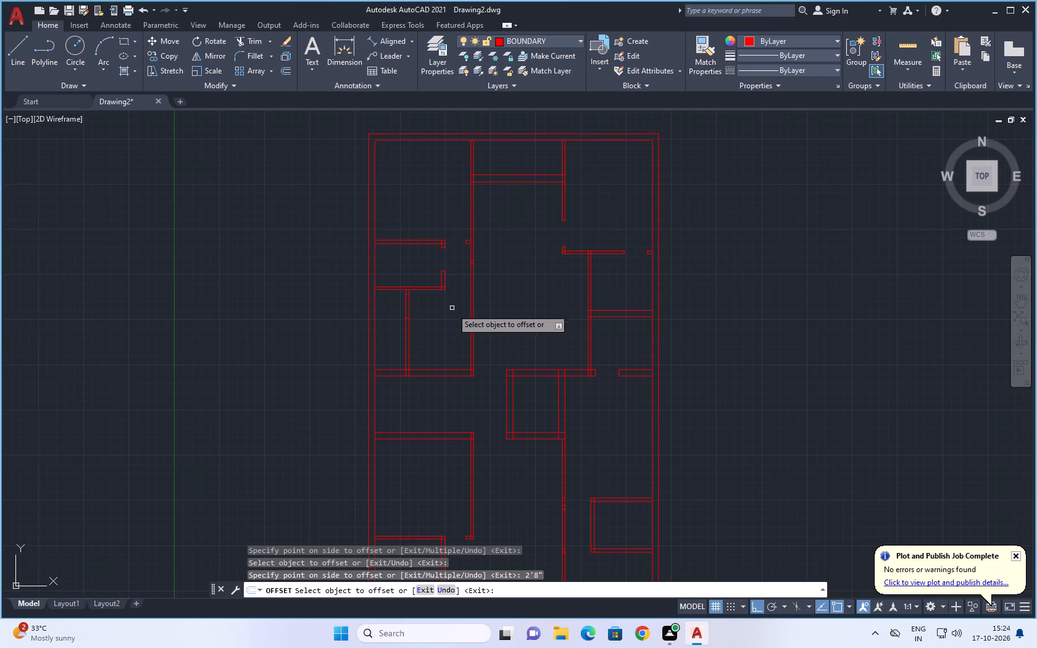
Offset the closing line at the left end of the small lower-left room's top wall 6" to the right as a door jamb.
middle_click_drag(451, 315, 451, 288)
middle_click_drag(445, 307, 446, 272)
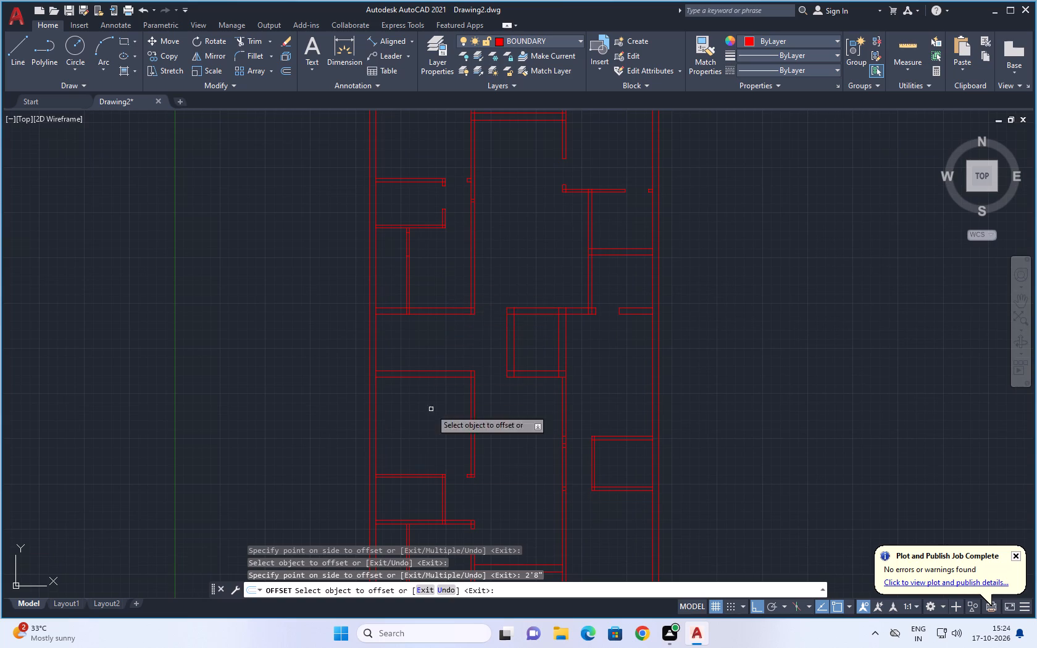
middle_click_drag(409, 451, 434, 359)
scroll(400, 401, "up", 1)
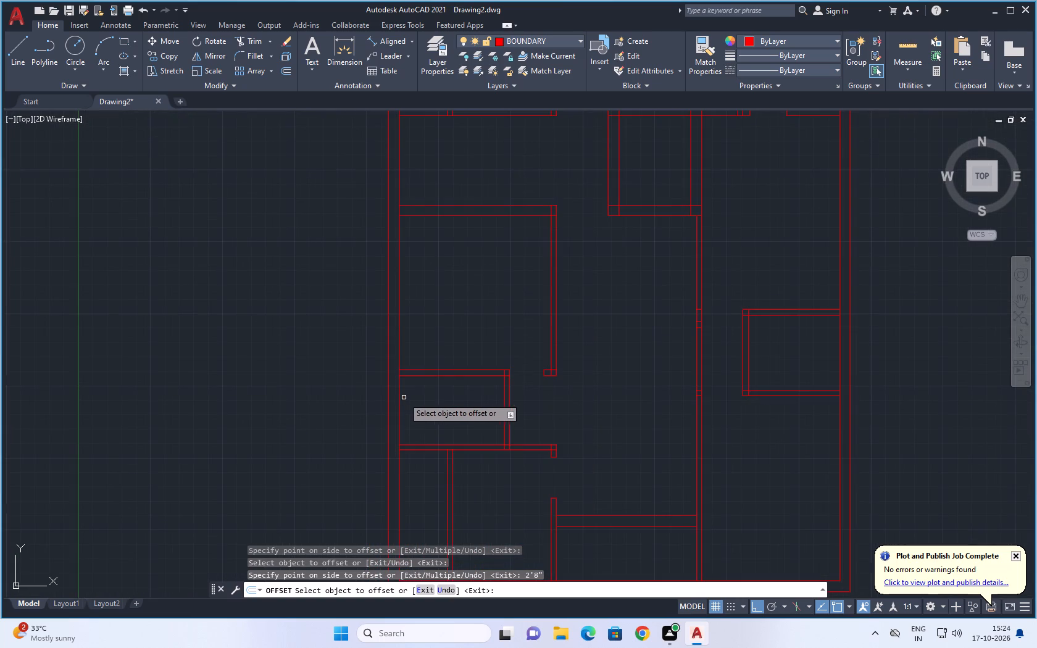
middle_click_drag(417, 392, 419, 436)
scroll(401, 417, "up", 4)
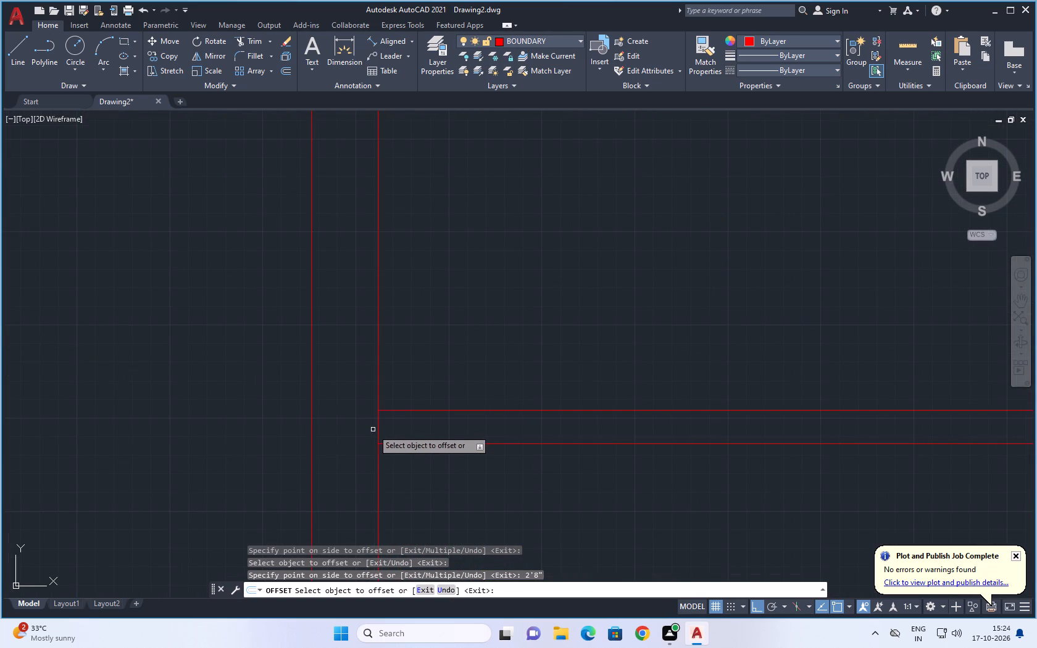
left_click(378, 428)
left_click(449, 426)
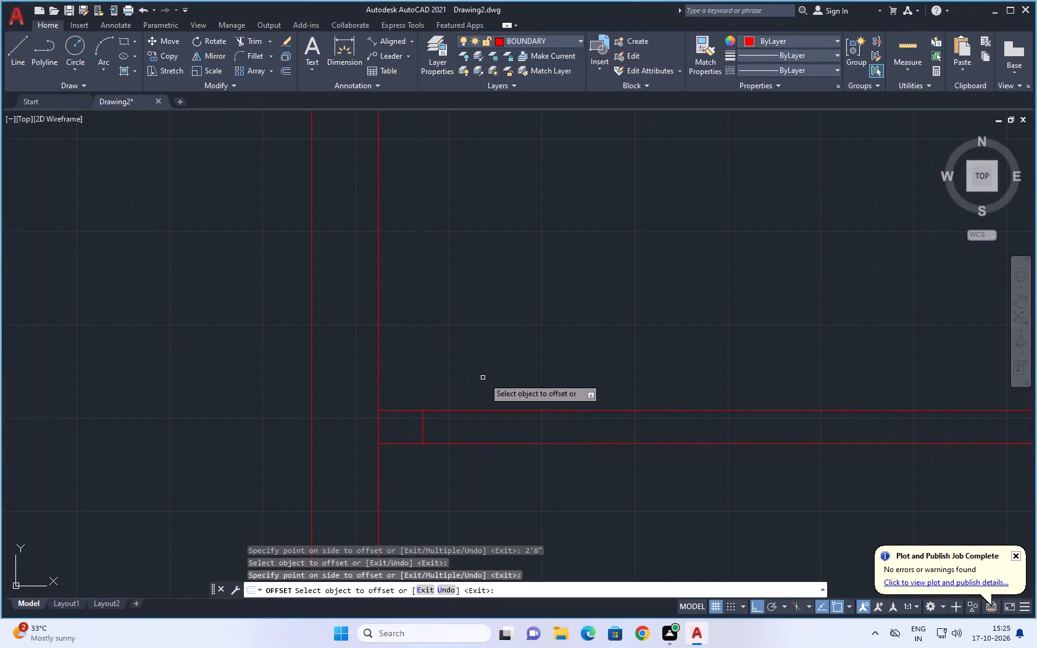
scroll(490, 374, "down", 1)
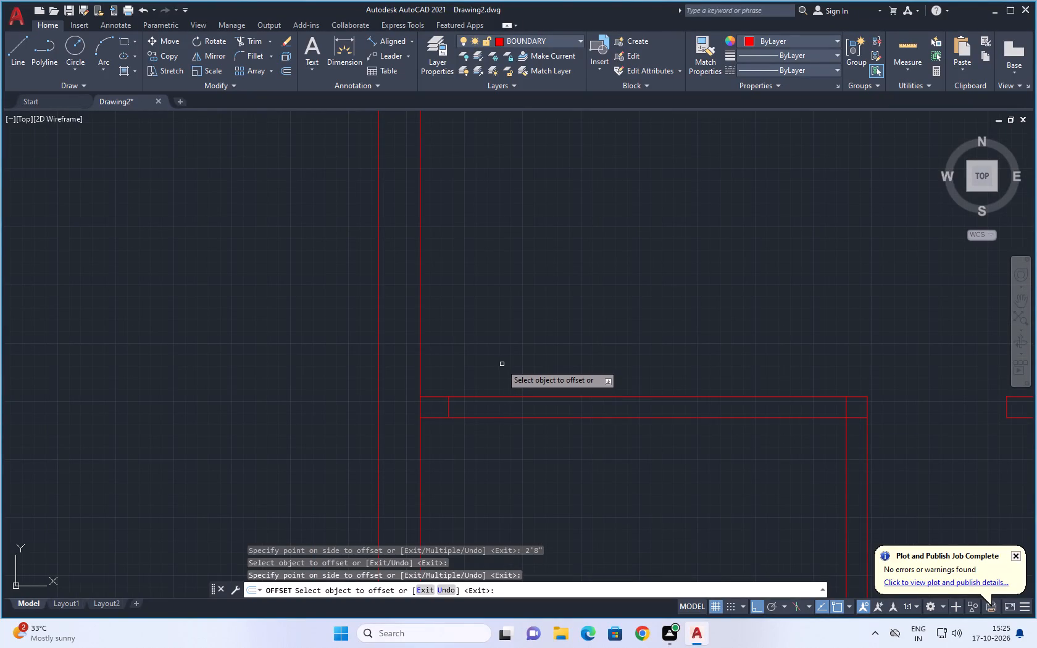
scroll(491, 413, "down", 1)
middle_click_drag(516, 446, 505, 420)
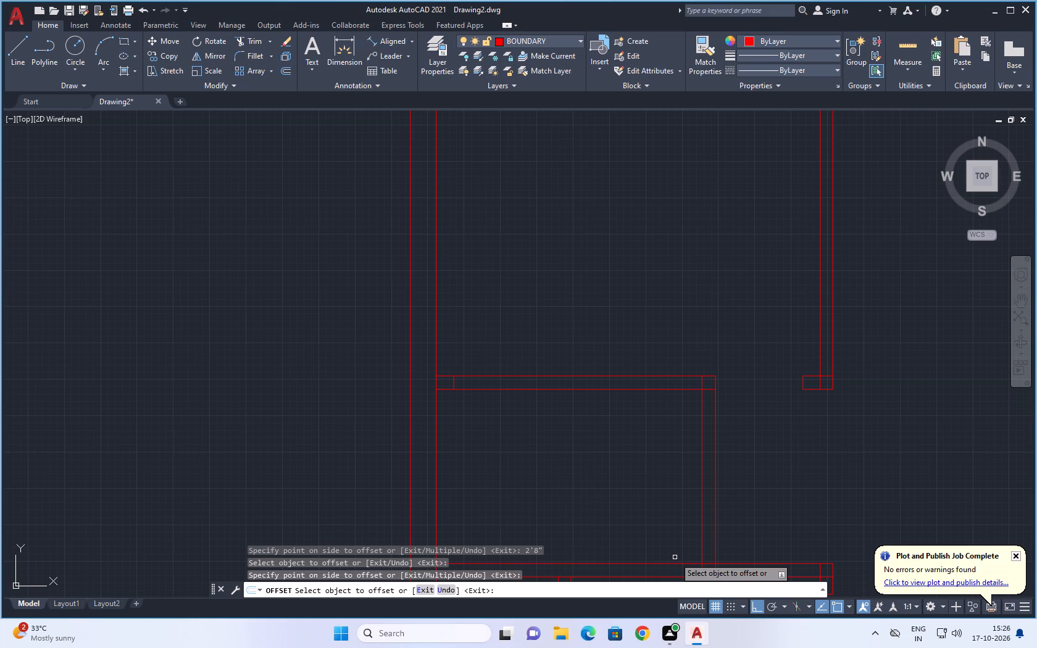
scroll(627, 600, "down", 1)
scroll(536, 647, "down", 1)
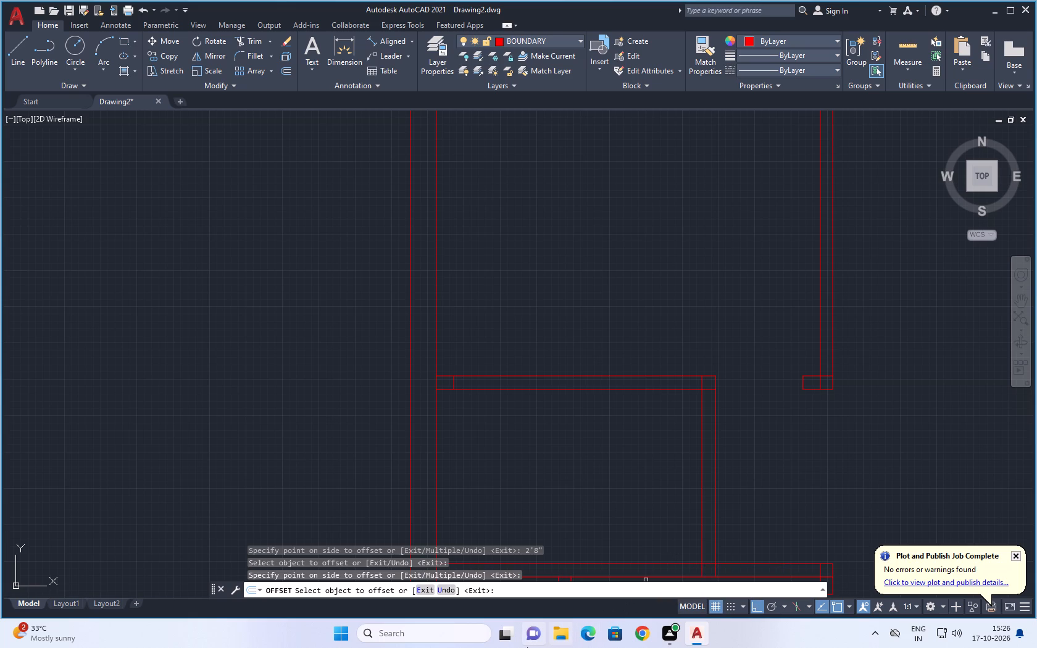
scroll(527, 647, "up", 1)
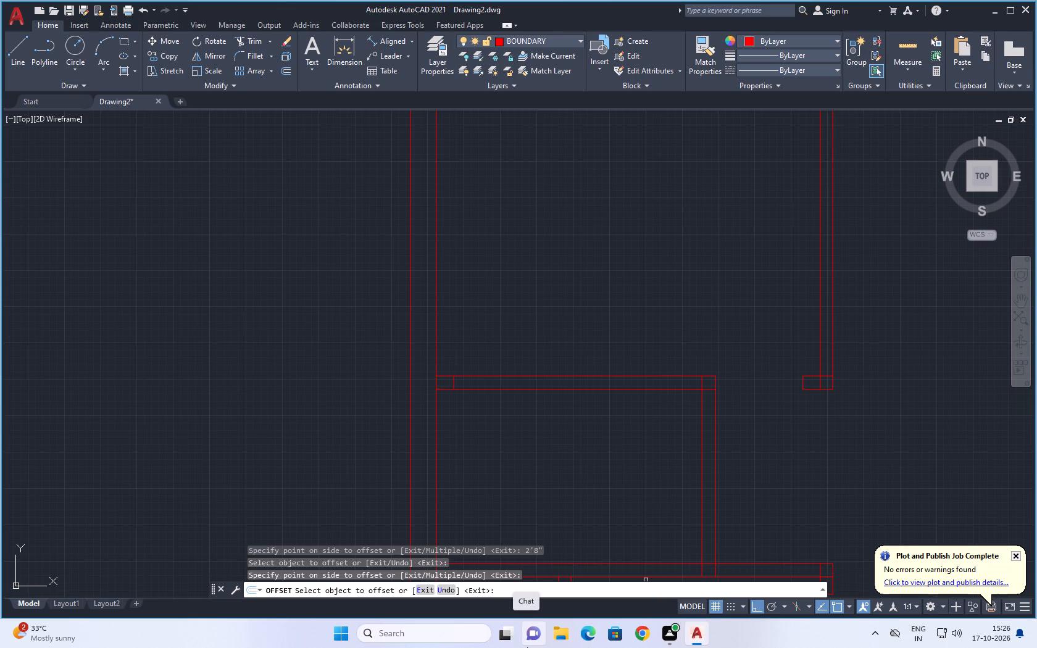
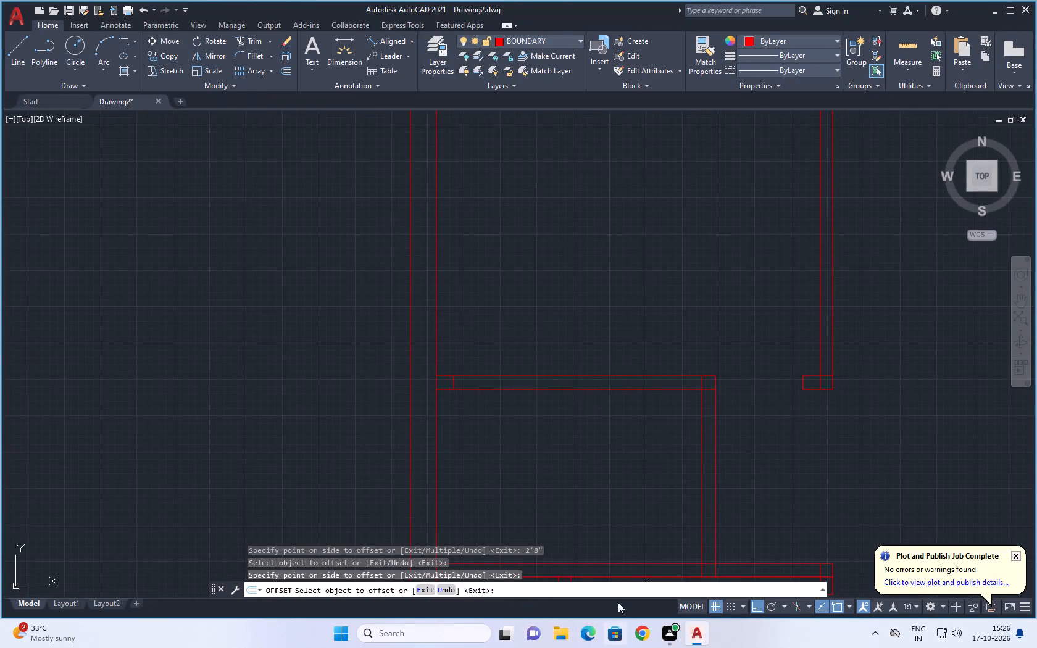
Offset the door jamb near the left end of the small lower-left room's top wall 2'8" to the right.
middle_click_drag(539, 515, 524, 410)
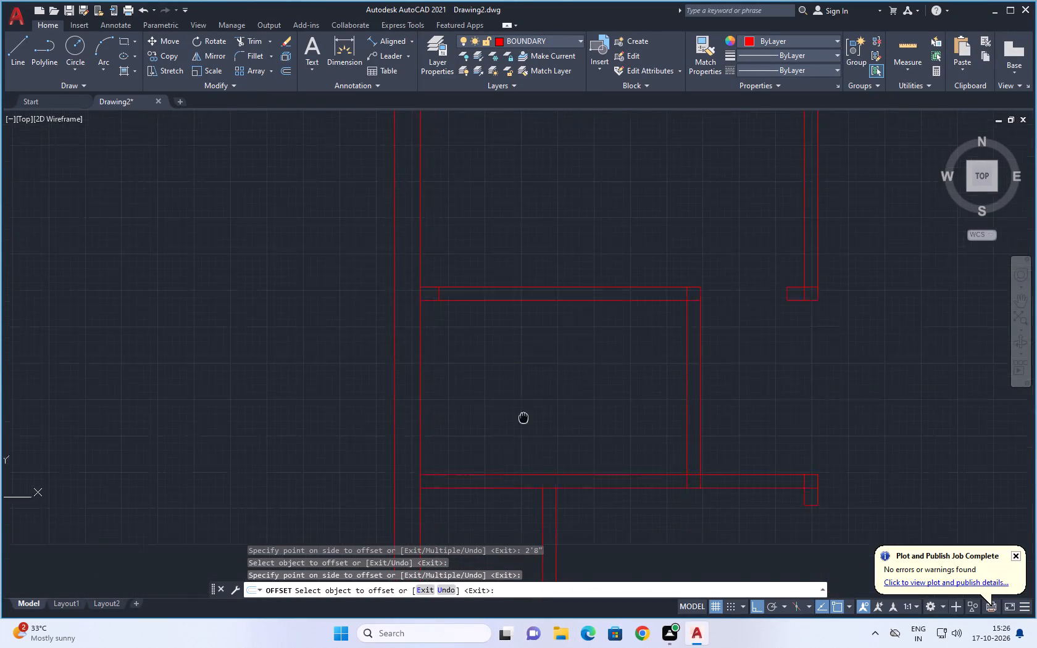
middle_click_drag(524, 410, 525, 407)
scroll(500, 417, "down", 2)
scroll(496, 378, "up", 2)
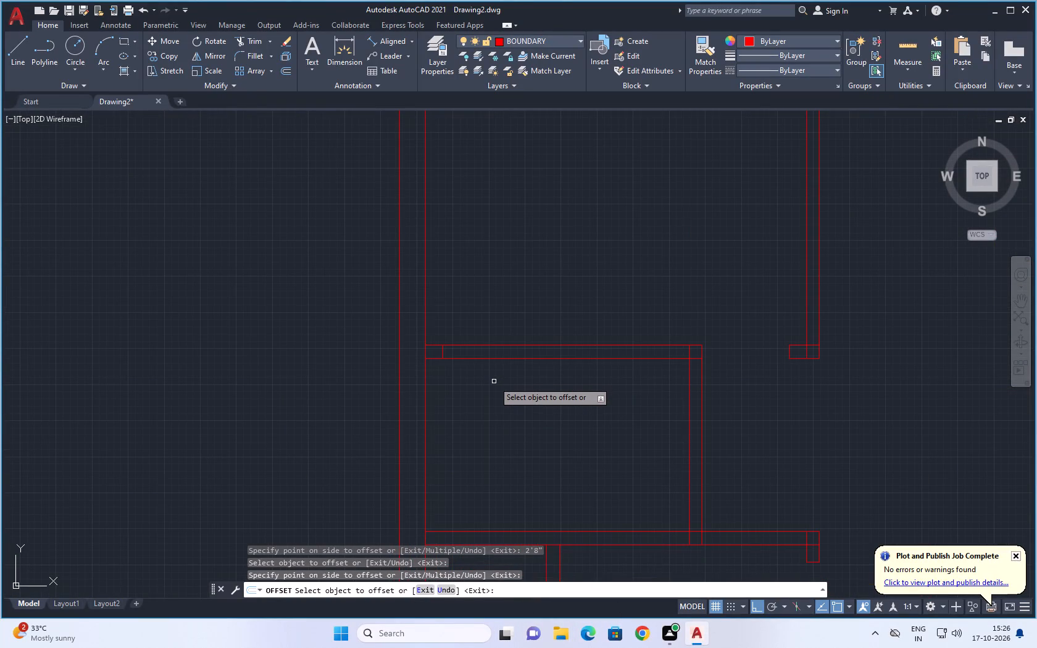
scroll(438, 370, "up", 3)
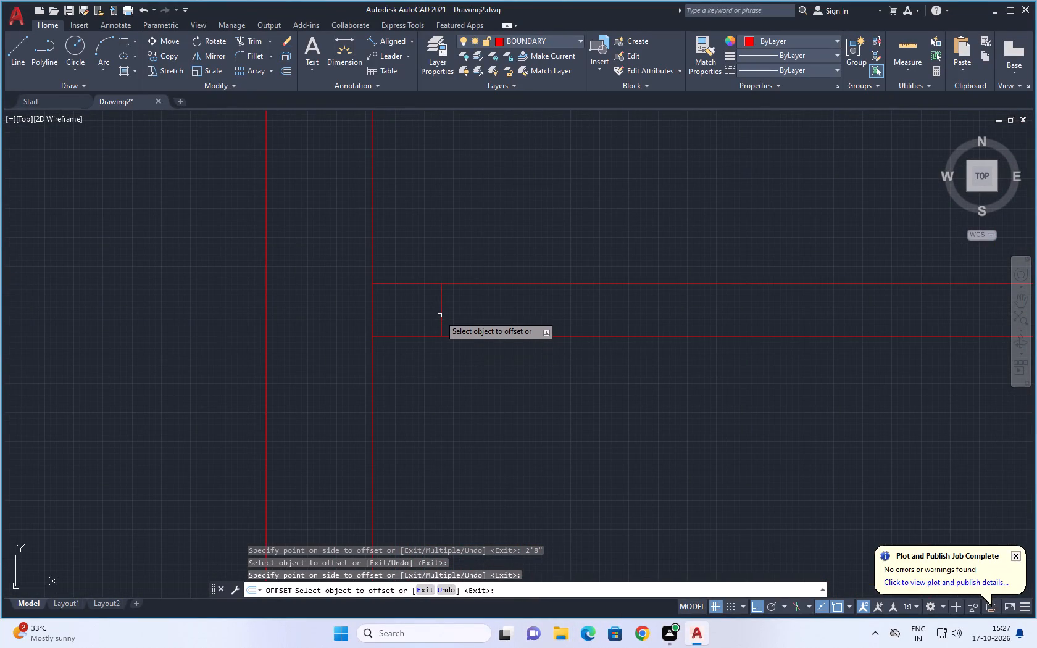
left_click(441, 315)
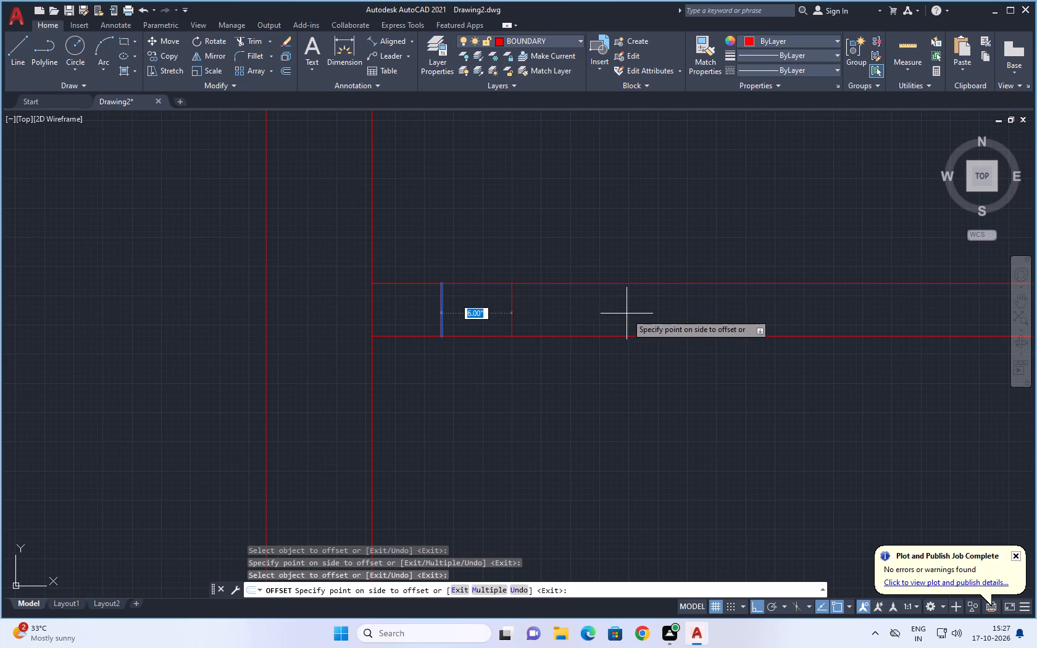
type("2'8")
key("shift+quotedbl")
key("Return")
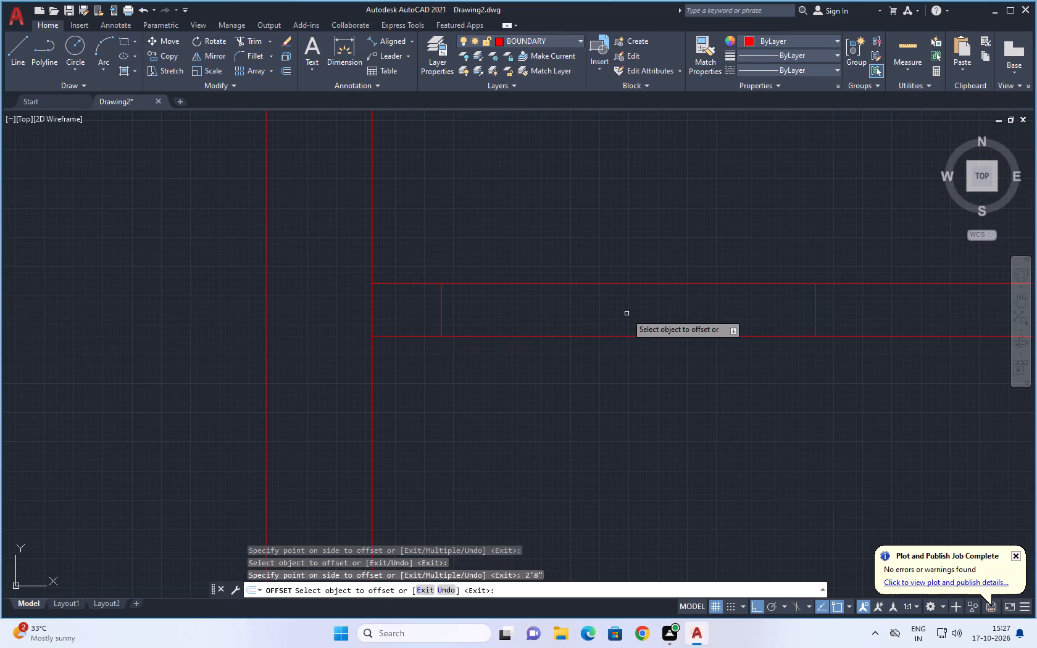
Place door jambs in the vertical partition below the small lower-left room by offsetting its top end line 6" down, and that jamb 2'8" further down.
scroll(644, 305, "down", 6)
middle_click_drag(666, 351, 607, 284)
scroll(600, 316, "up", 2)
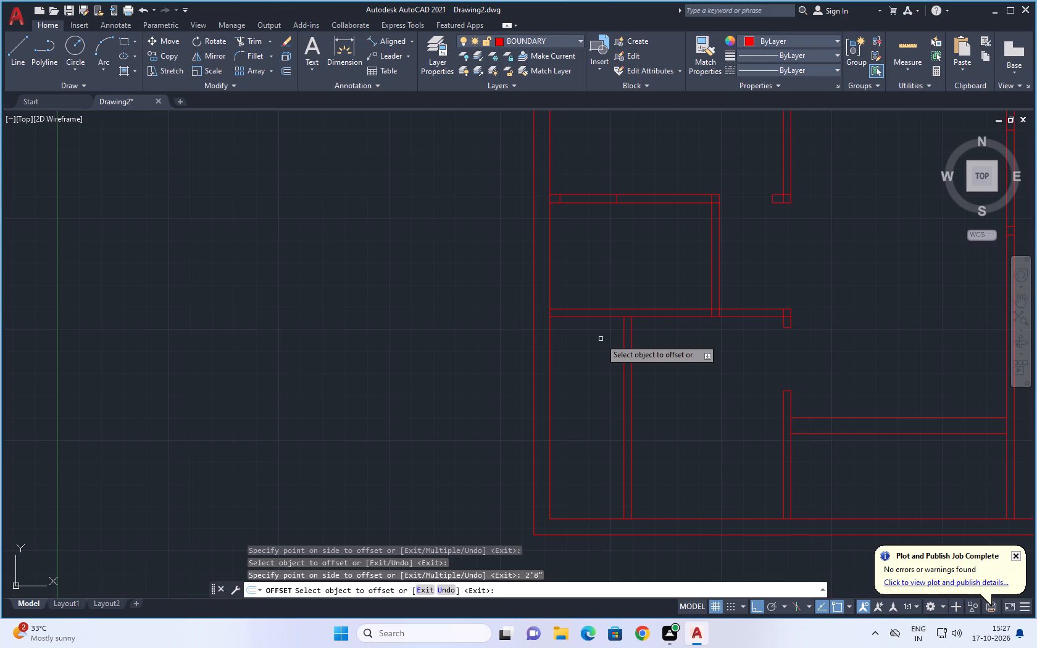
scroll(627, 326, "up", 2)
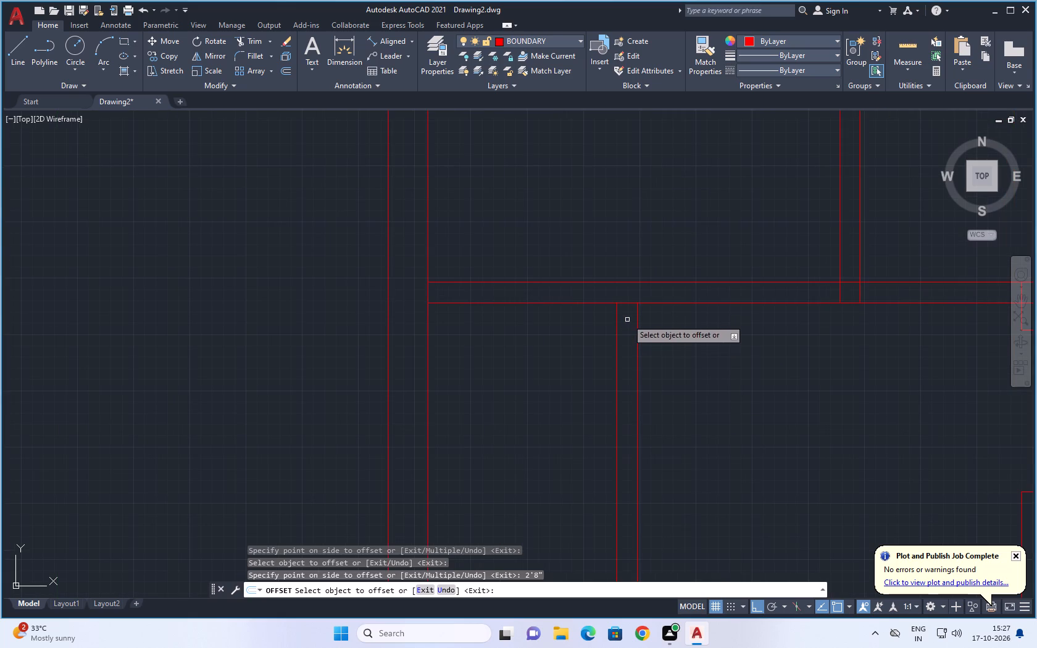
left_click(628, 303)
left_click(632, 346)
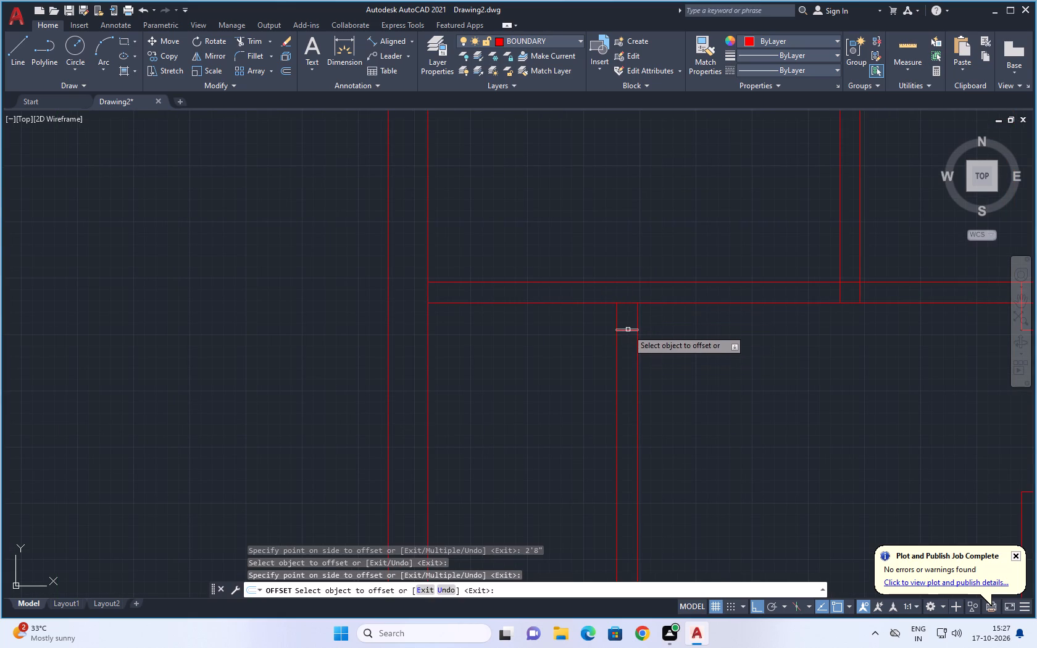
left_click(628, 330)
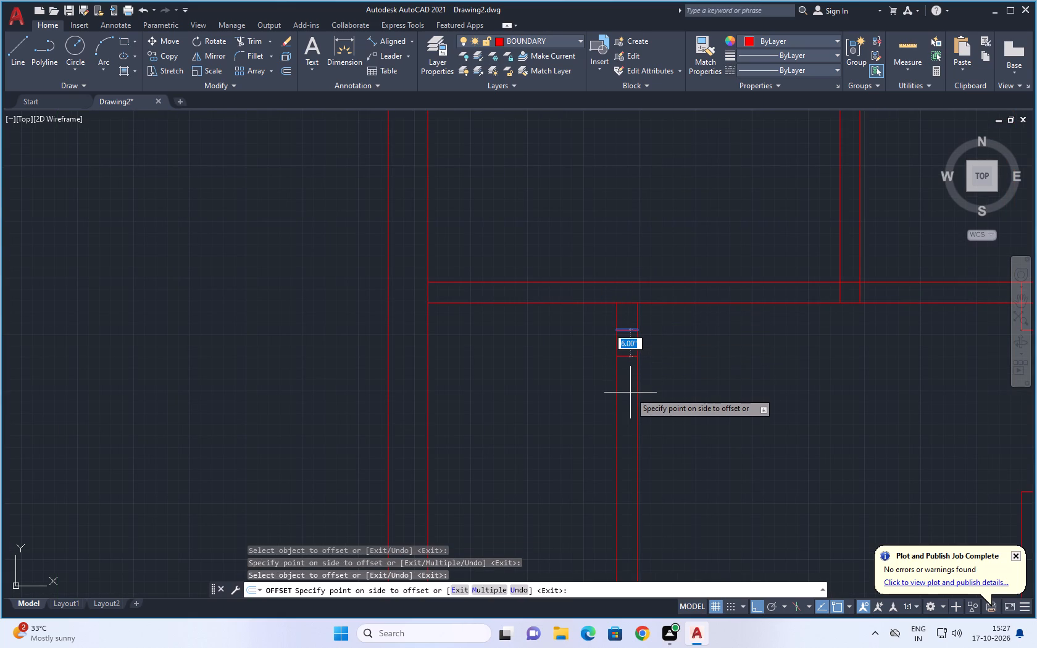
type("2'8")
key("shift+quotedbl")
key("Return")
Look over the whole floor plan for walls that still need door jambs.
scroll(656, 409, "down", 4)
middle_click_drag(709, 428, 706, 428)
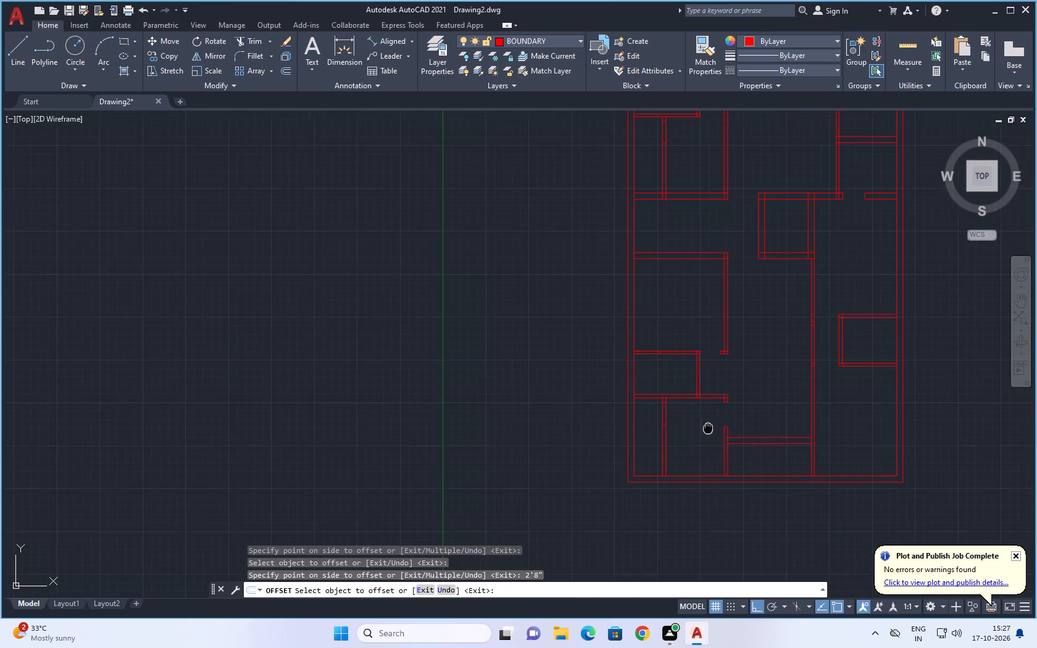
middle_click_drag(706, 428, 536, 363)
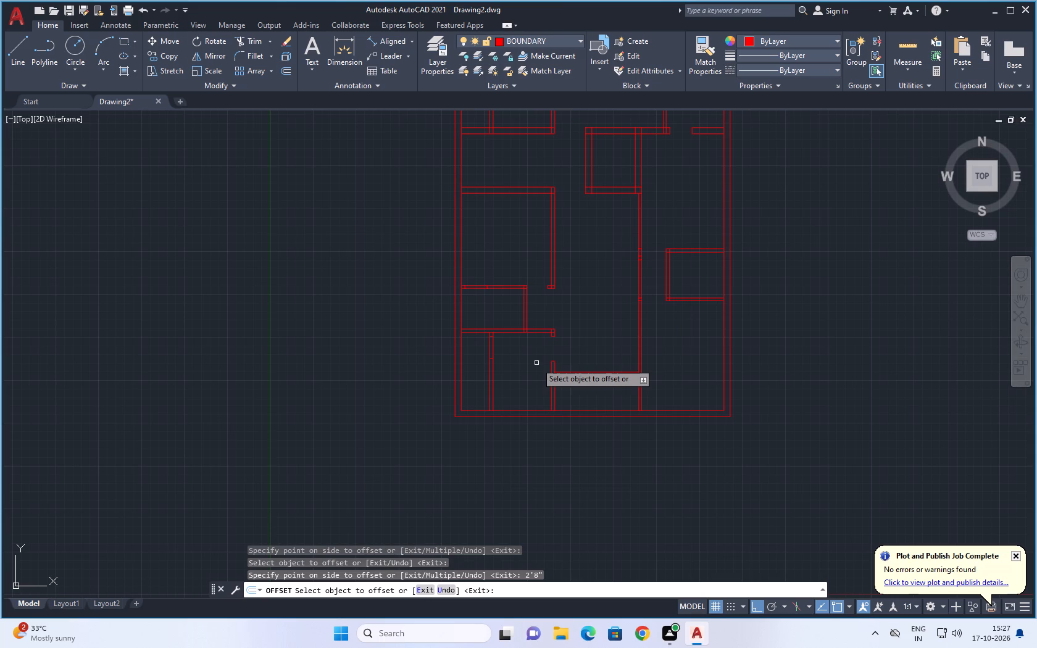
scroll(552, 370, "down", 1)
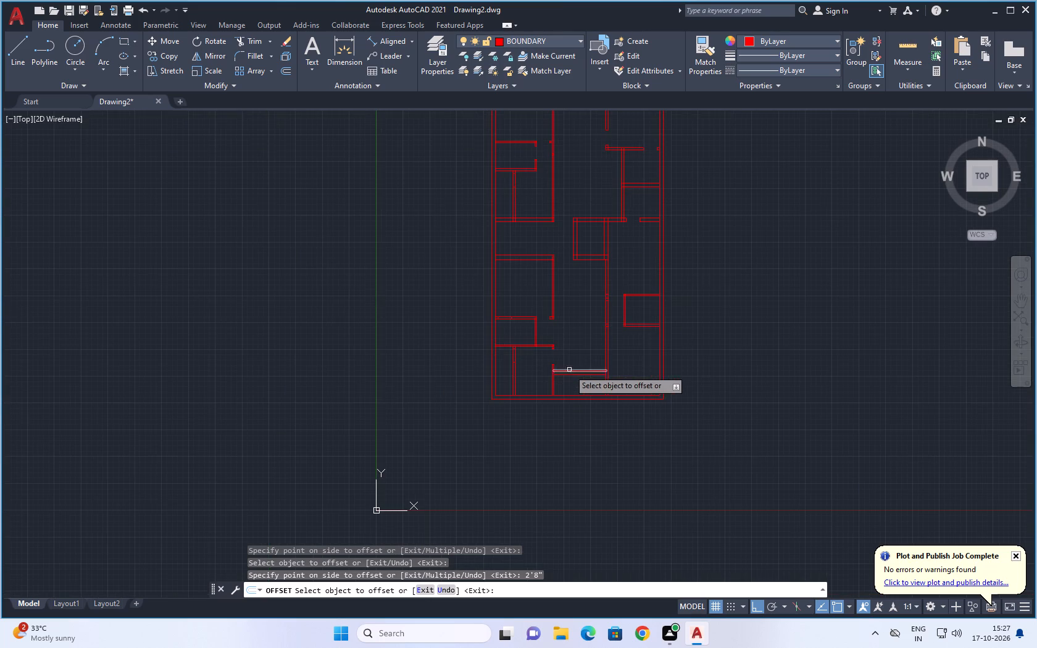
middle_click_drag(578, 335, 560, 352)
scroll(557, 356, "down", 1)
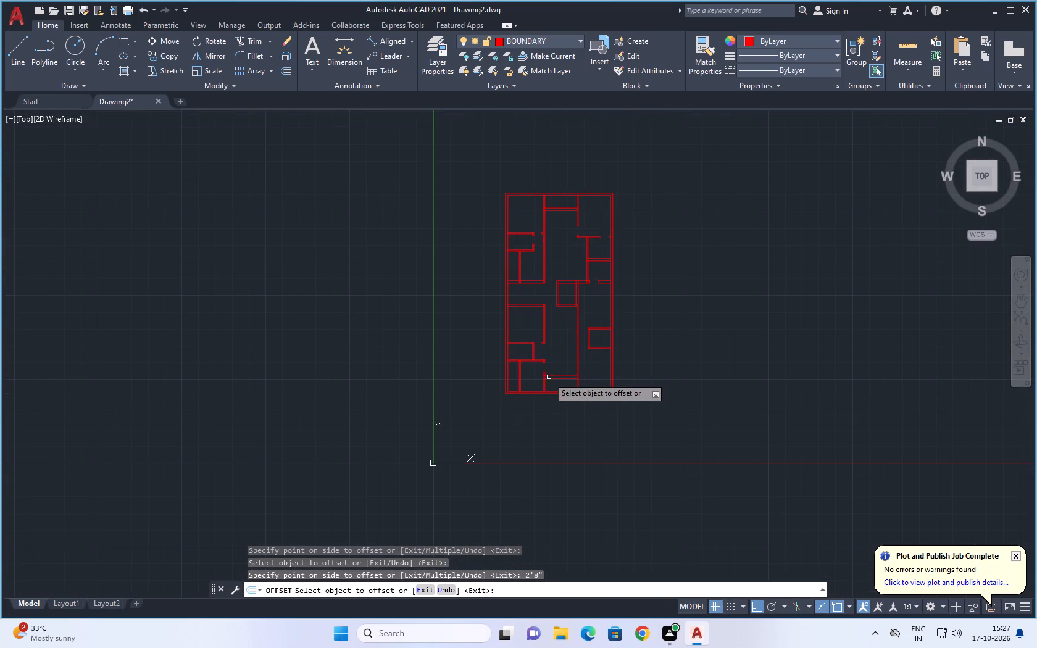
scroll(546, 380, "up", 4)
scroll(630, 344, "down", 4)
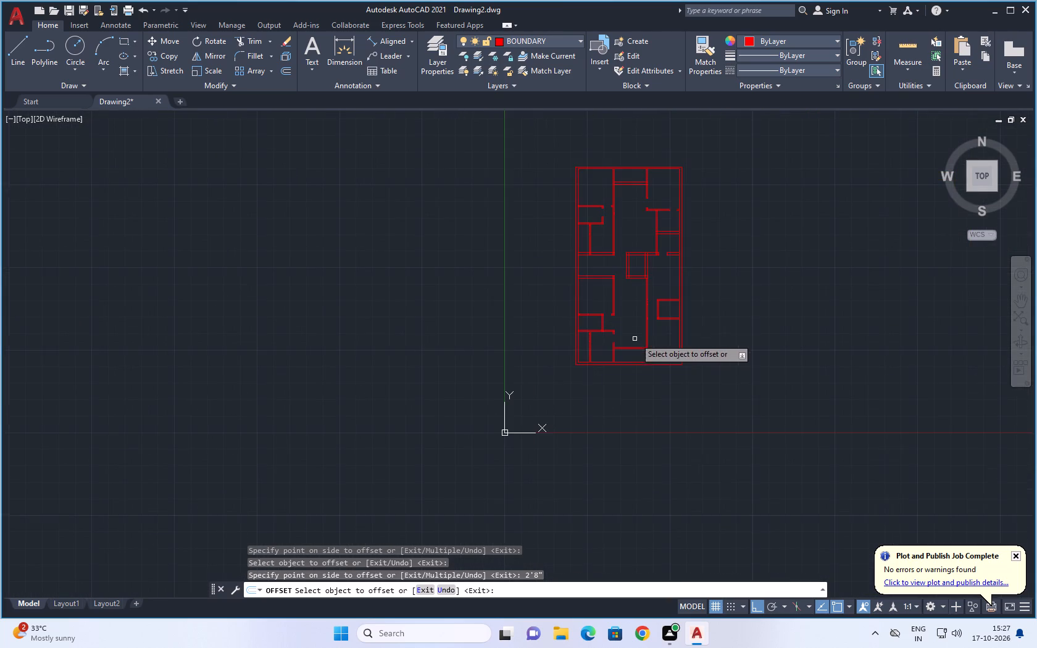
middle_click_drag(638, 333, 513, 333)
scroll(504, 358, "up", 1)
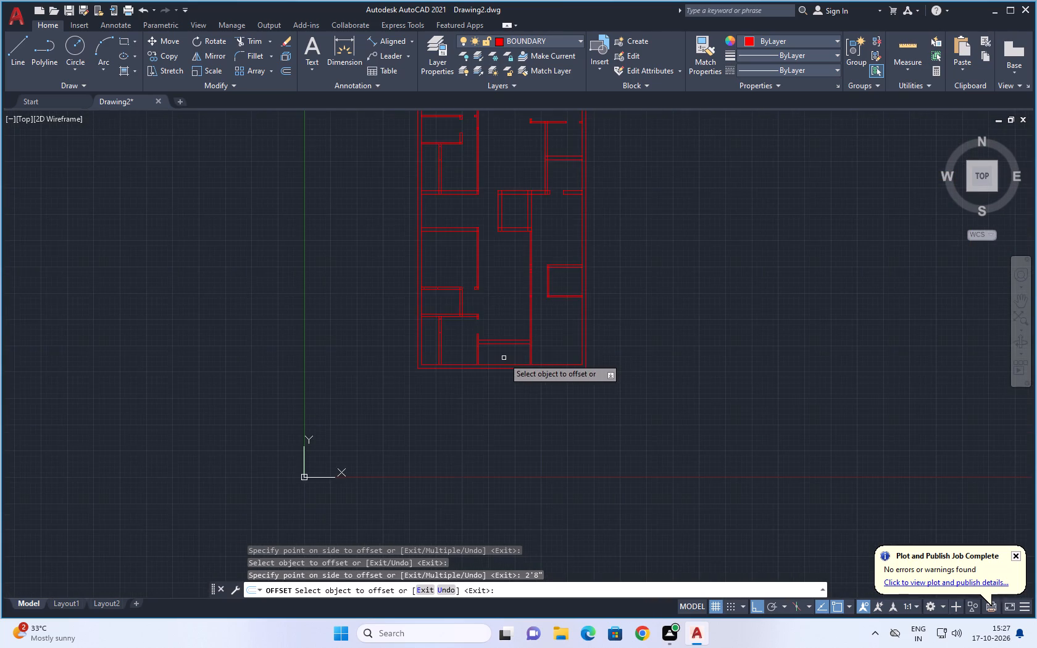
scroll(504, 358, "up", 1)
middle_click_drag(517, 272, 516, 345)
scroll(506, 325, "down", 1)
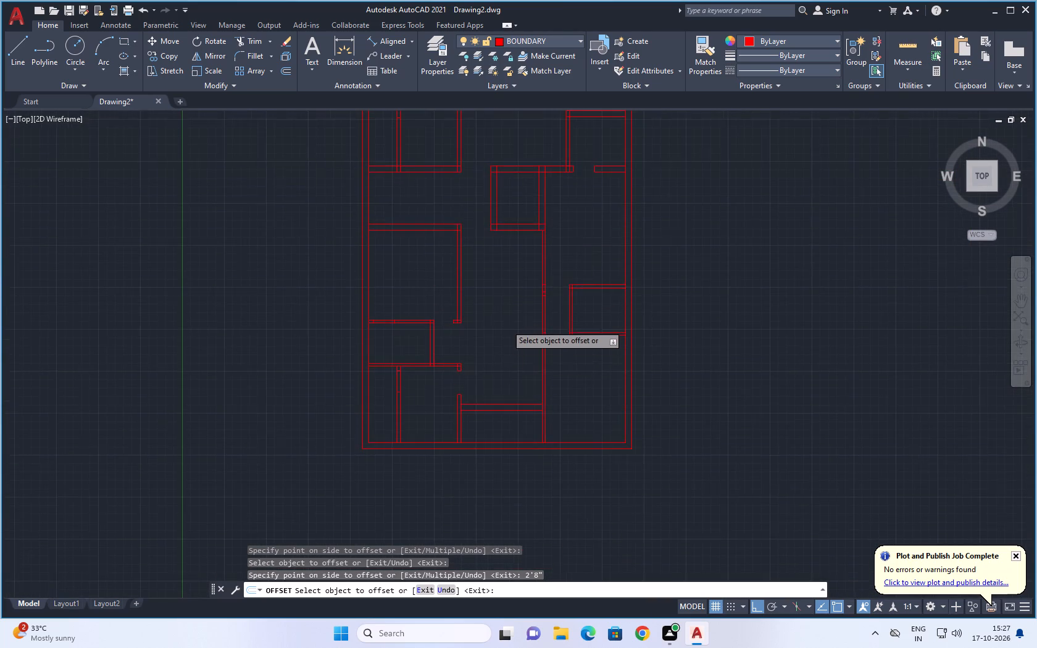
middle_click_drag(512, 307, 495, 357)
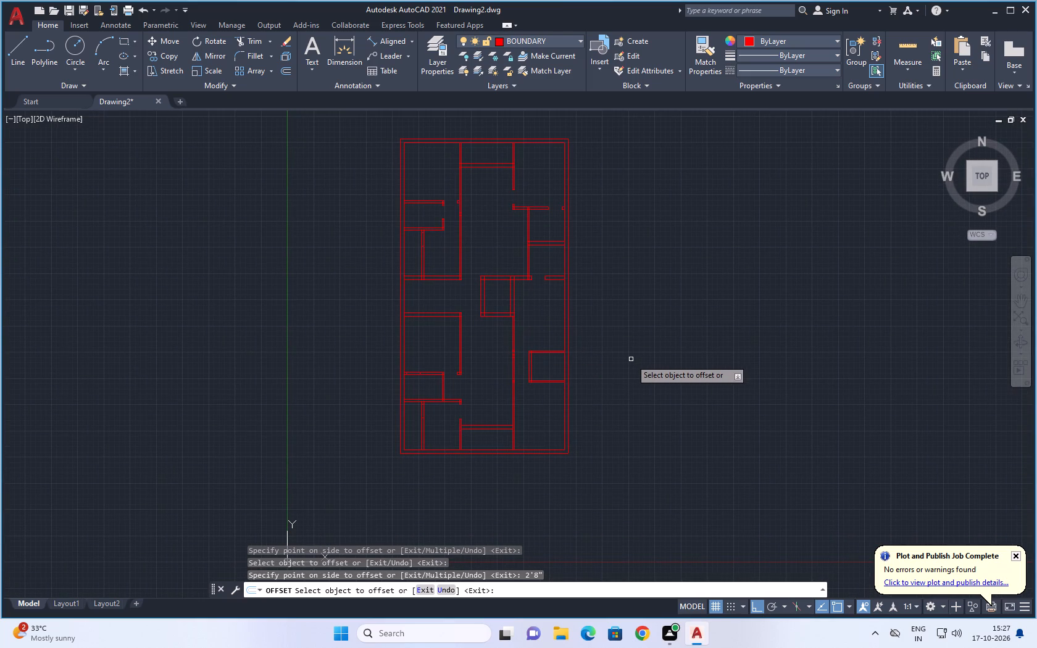
Offset the inner line of the small lower-right room's left wall 6" to the right, and that new line 2'8" further right.
scroll(527, 384, "up", 4)
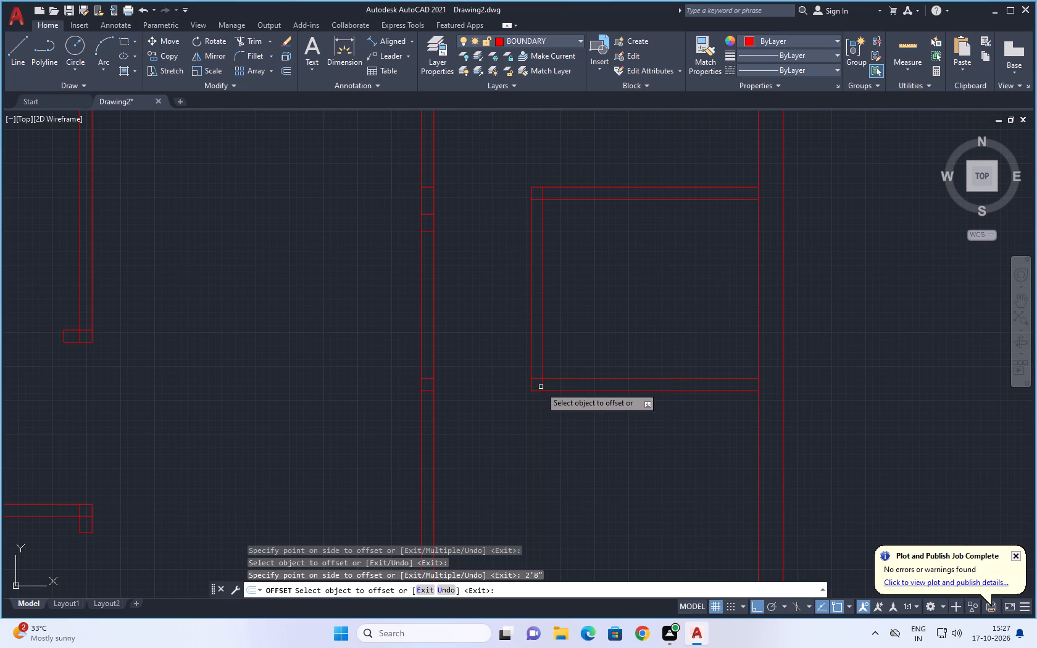
left_click(543, 387)
left_click(573, 383)
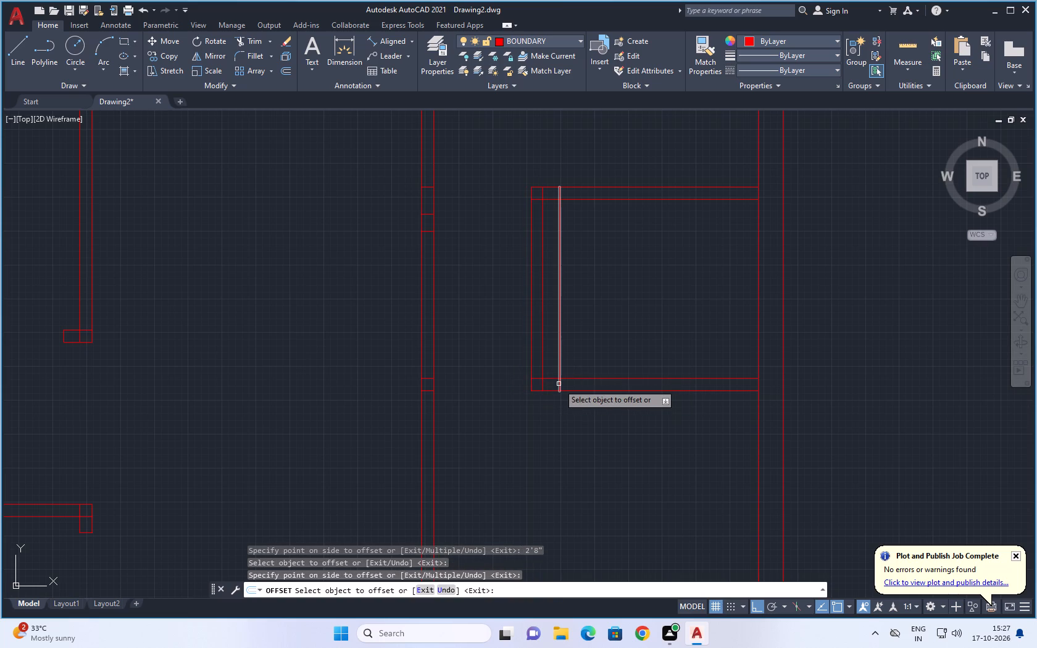
left_click(559, 384)
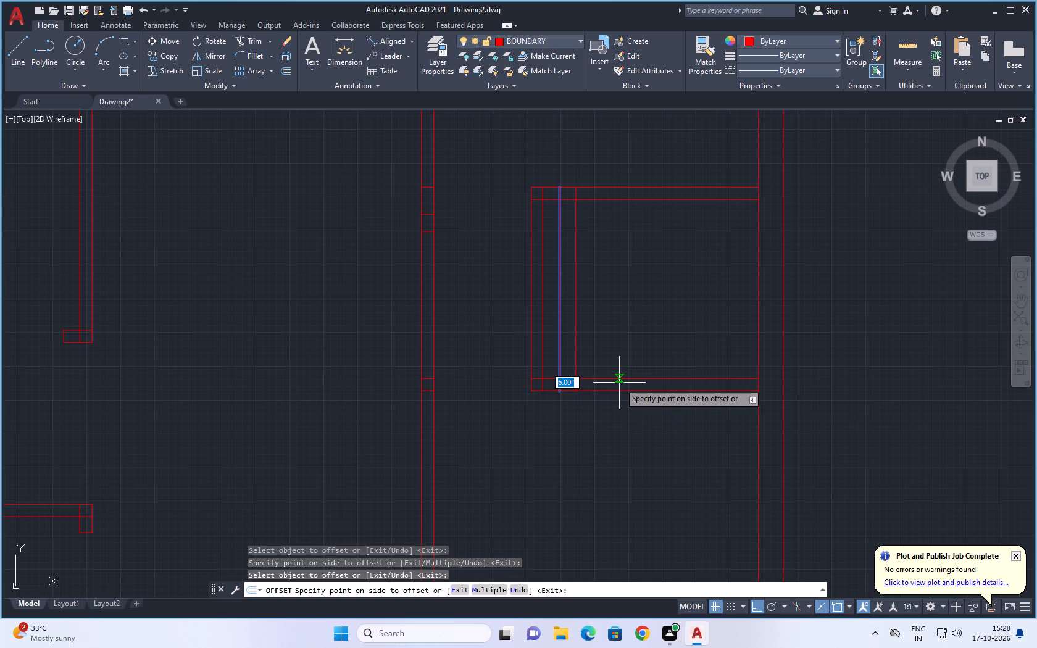
type("2'8")
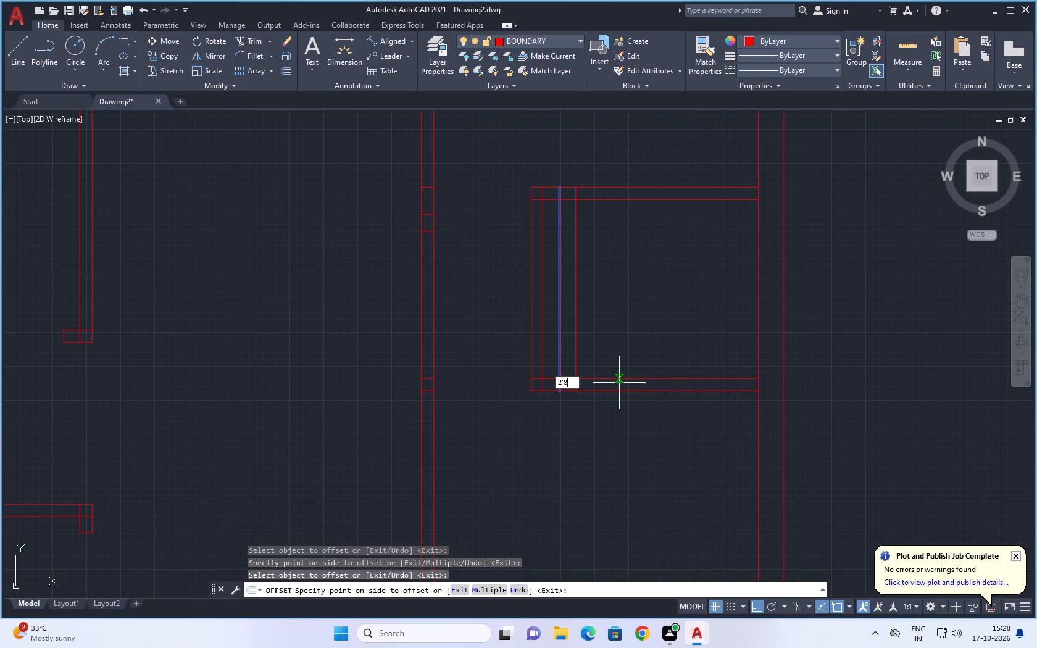
key("shift+quotedbl")
key("Return")
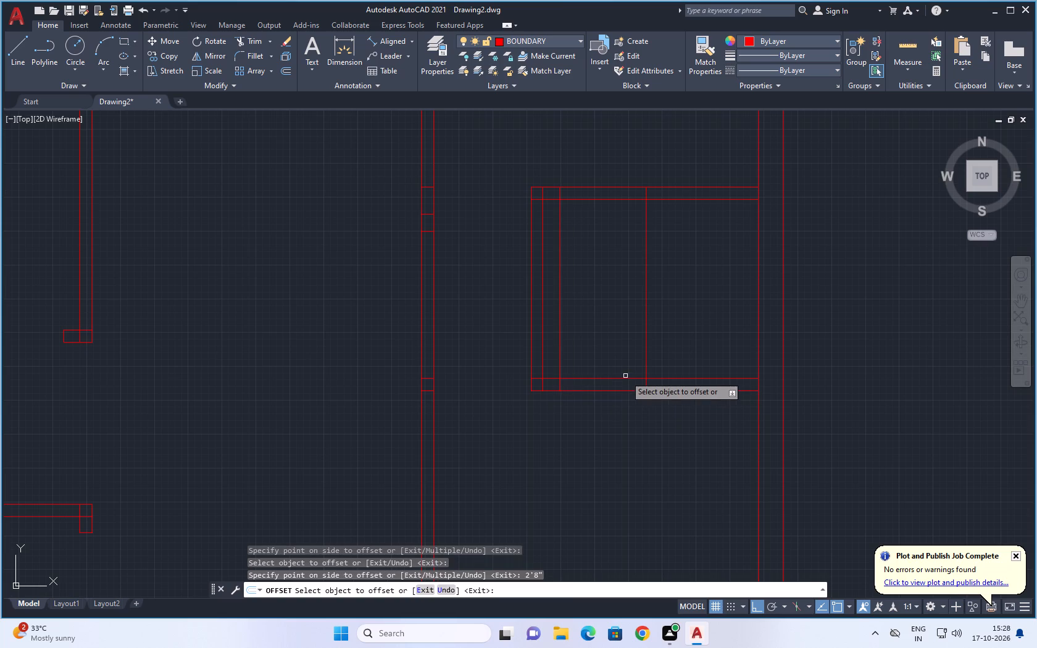
Trim the wall lines between the jambs in the small lower-left room's top wall and in the vertical partition below that room.
scroll(625, 376, "down", 2)
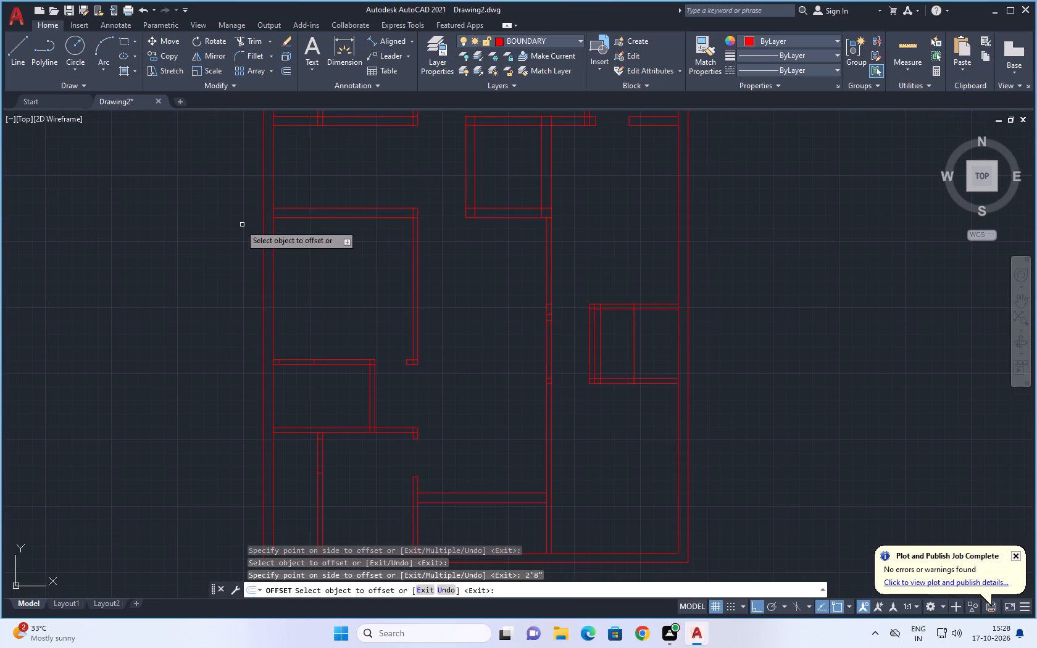
left_click(251, 39)
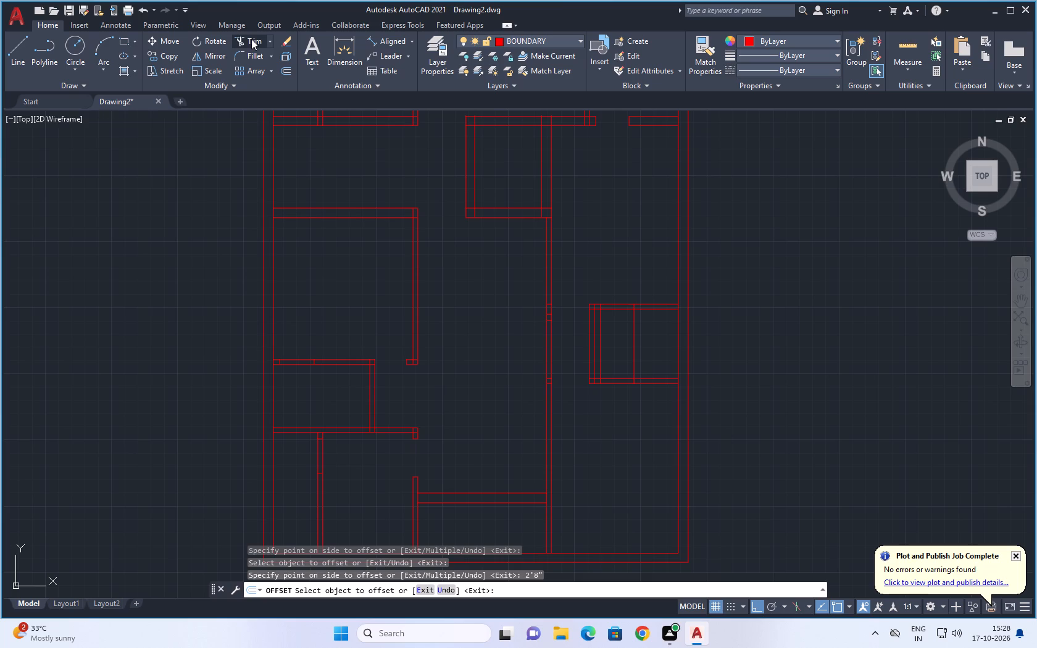
scroll(306, 388, "up", 1)
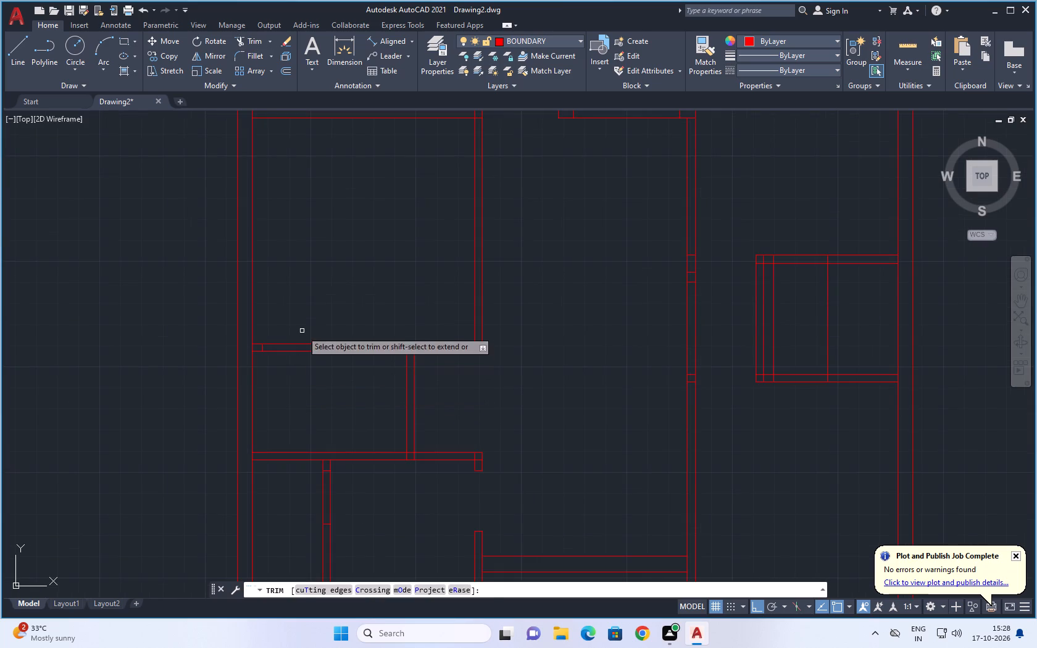
left_click_drag(302, 331, 293, 387)
left_click_drag(306, 492, 362, 494)
Trim the wall lines between the jambs in the vertical partition below the small upper-left room.
scroll(362, 494, "down", 2)
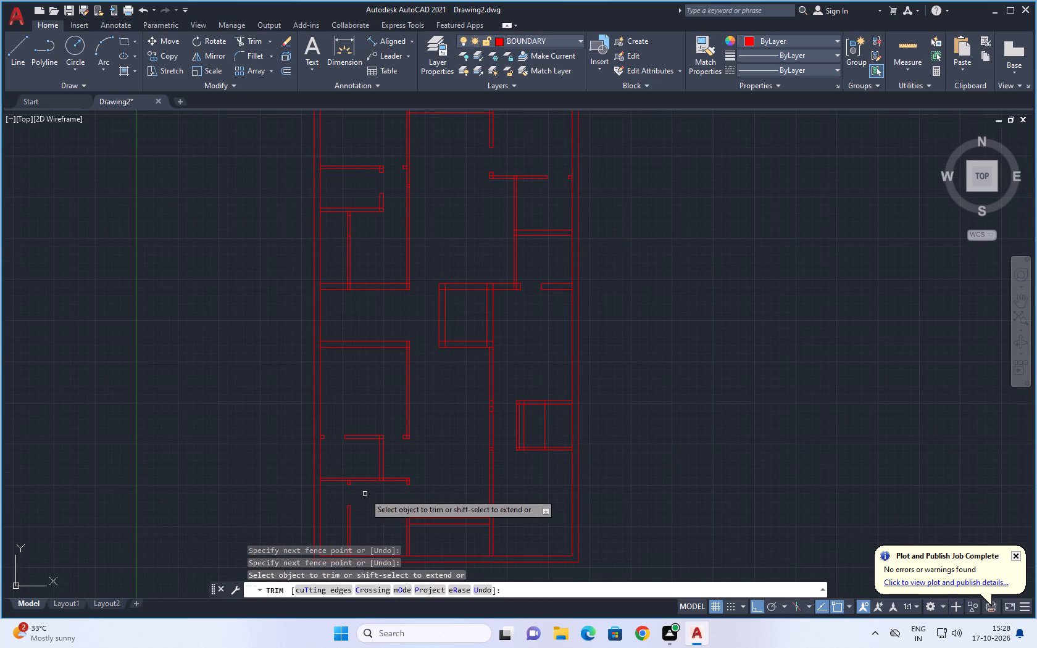
middle_click_drag(434, 461, 406, 504)
middle_click_drag(429, 450, 411, 501)
scroll(302, 327, "up", 3)
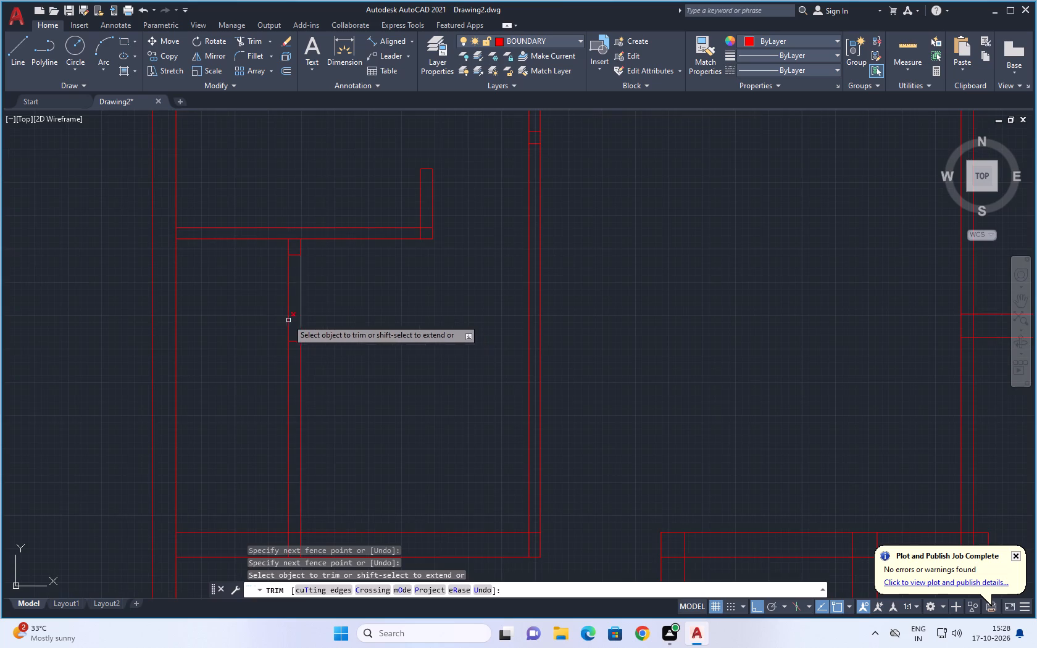
left_click_drag(281, 310, 346, 309)
Open the doorway in the small lower-right room's bottom wall by trimming the wall lines between the jambs and both jamb lines across the room's interior.
scroll(353, 314, "down", 3)
middle_click_drag(365, 349, 362, 319)
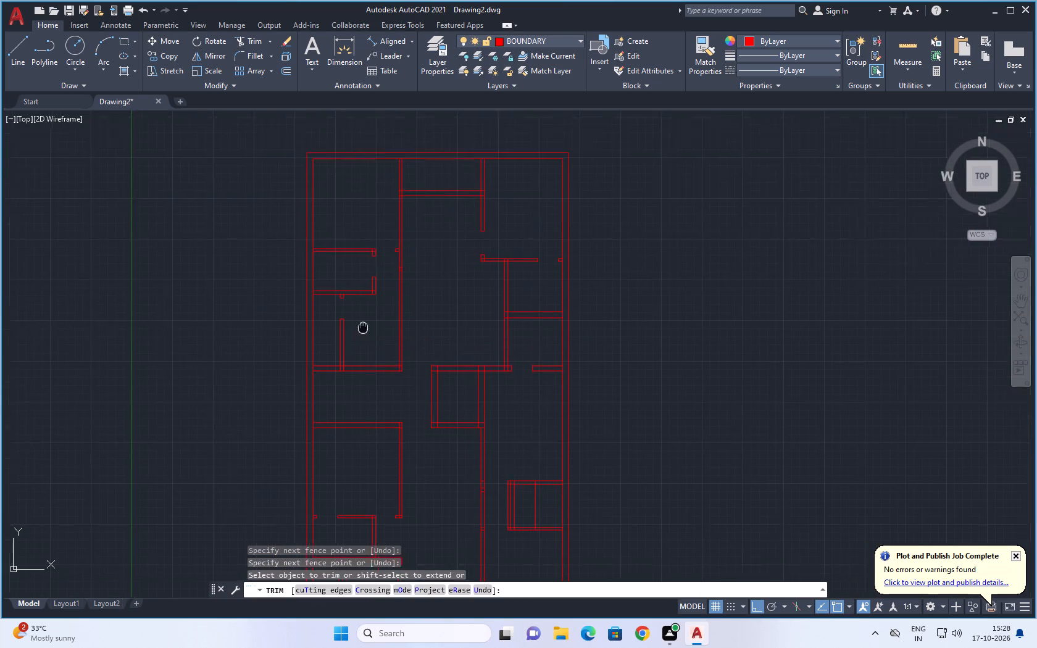
middle_click_drag(362, 319, 361, 315)
middle_click_drag(362, 387, 349, 353)
scroll(378, 347, "down", 1)
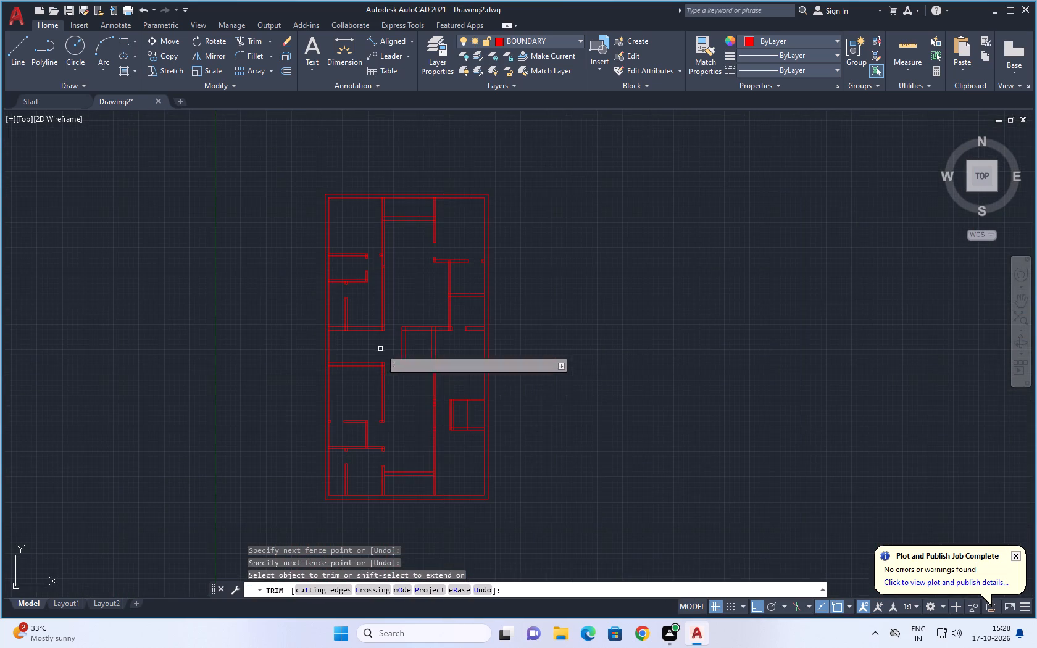
scroll(452, 443, "up", 4)
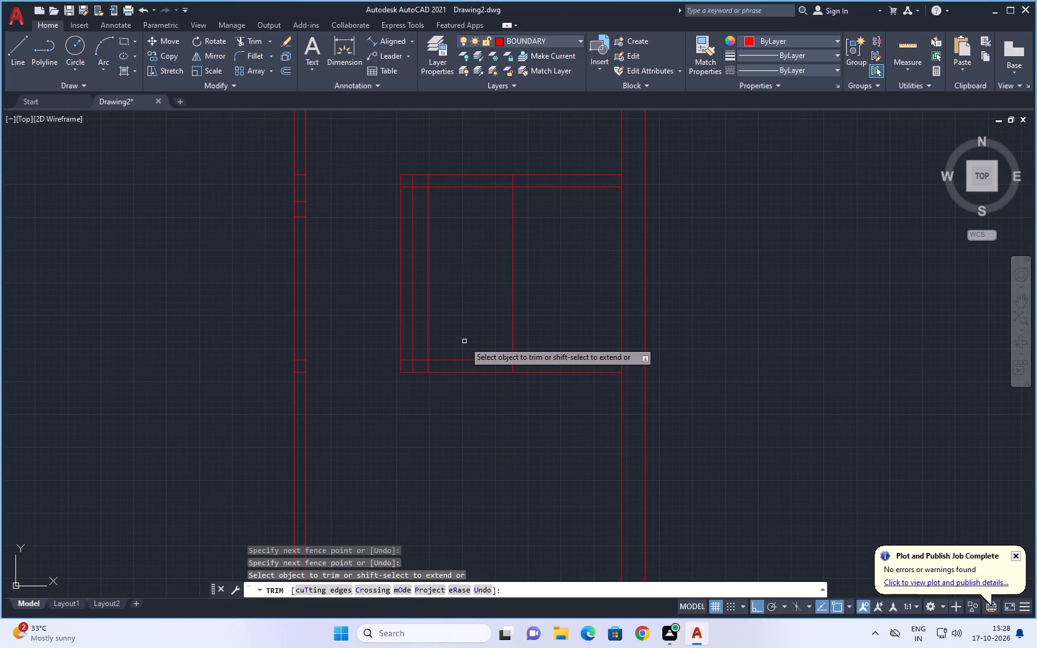
left_click_drag(464, 336, 469, 436)
left_click_drag(498, 315, 531, 314)
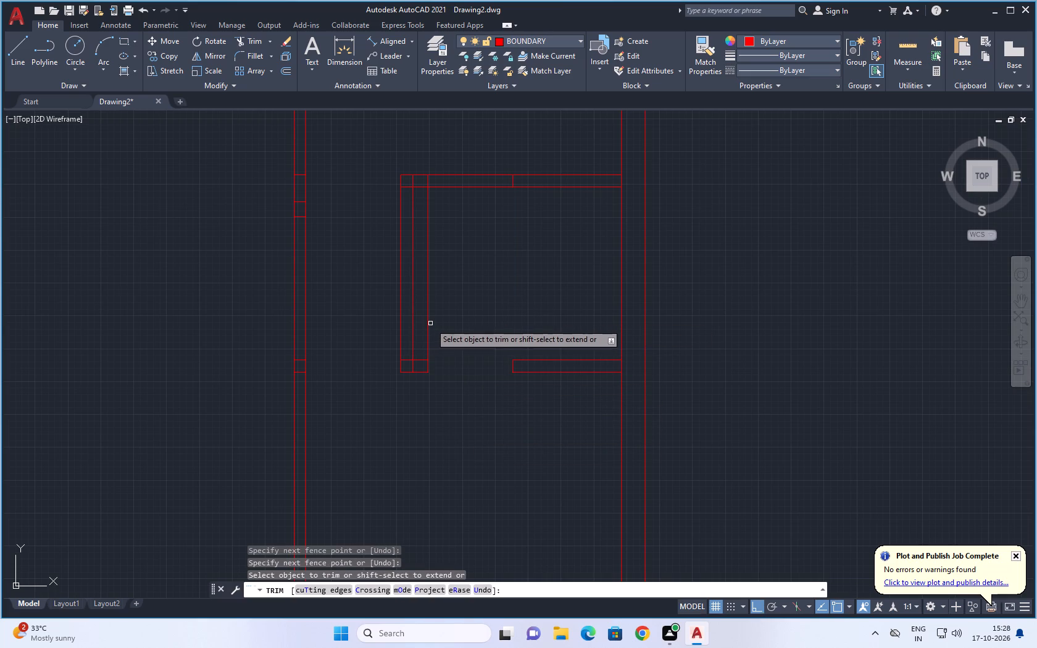
left_click(428, 320)
scroll(452, 327, "down", 1)
middle_click_drag(433, 394, 436, 467)
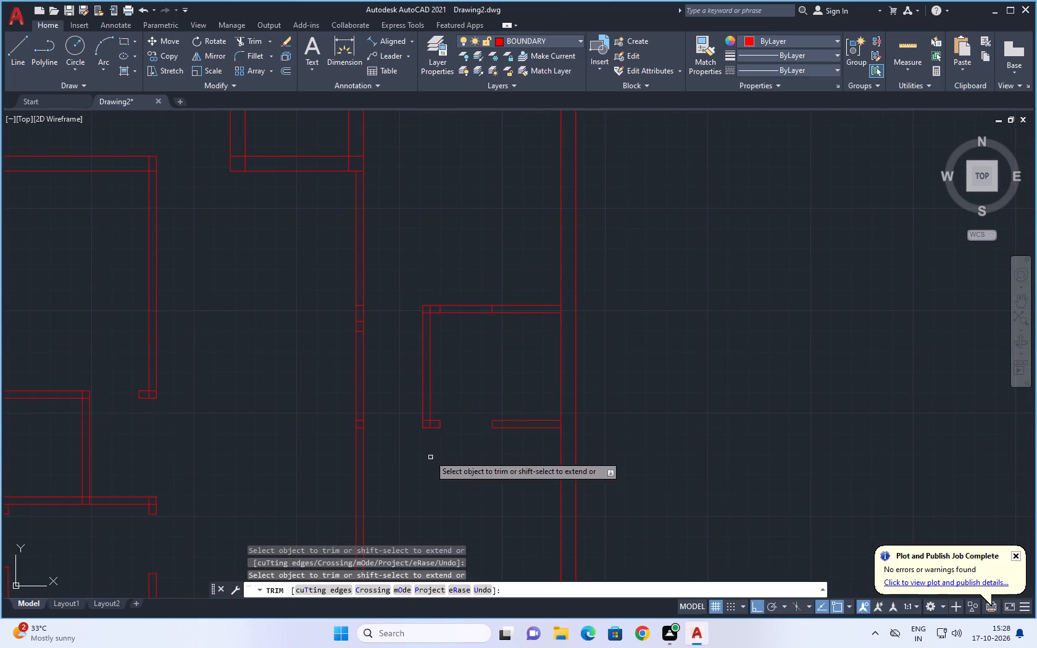
scroll(425, 252, "down", 2)
middle_click_drag(430, 244, 463, 336)
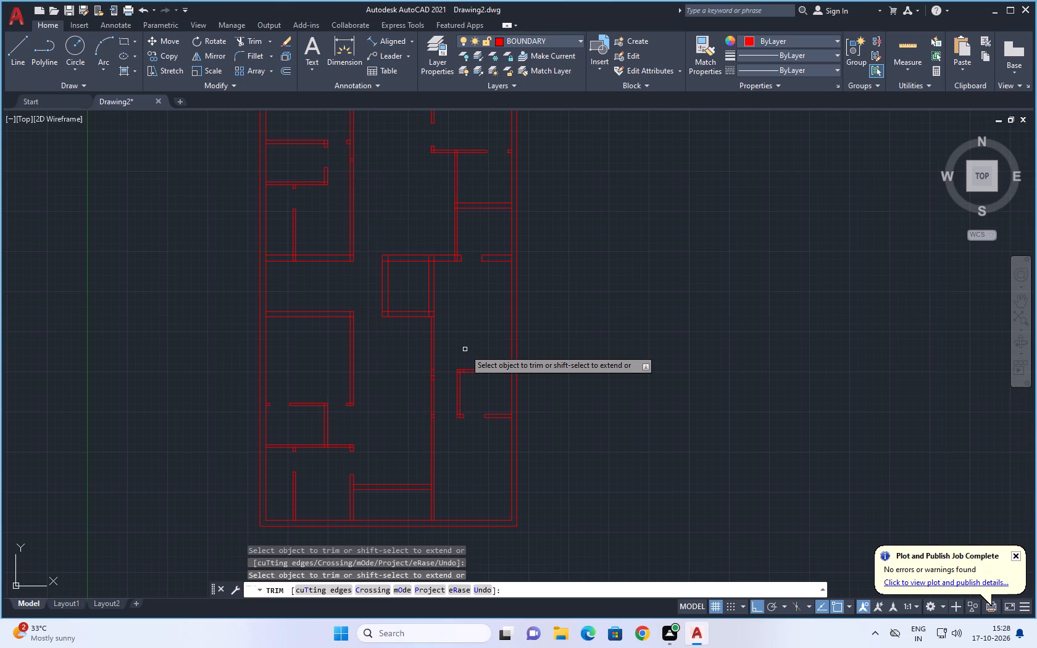
Examine the whole floor plan's wall junctions and door openings for leftover overlapping lines.
scroll(380, 439, "down", 1)
middle_click_drag(383, 428, 406, 445)
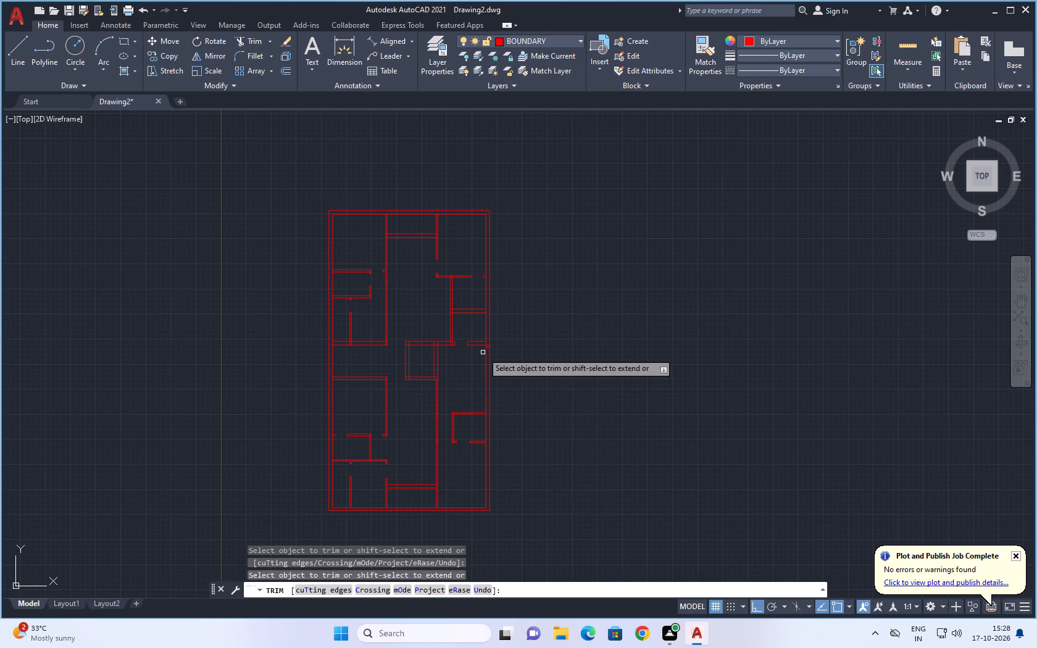
middle_click_drag(528, 379, 626, 309)
scroll(500, 378, "up", 1)
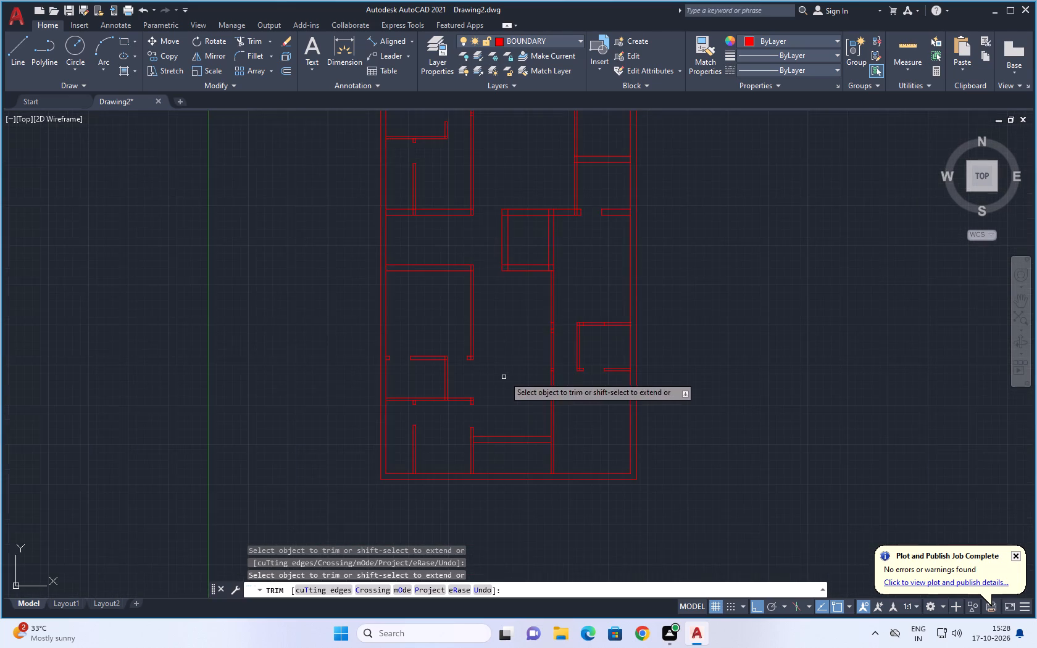
middle_click_drag(512, 364, 538, 337)
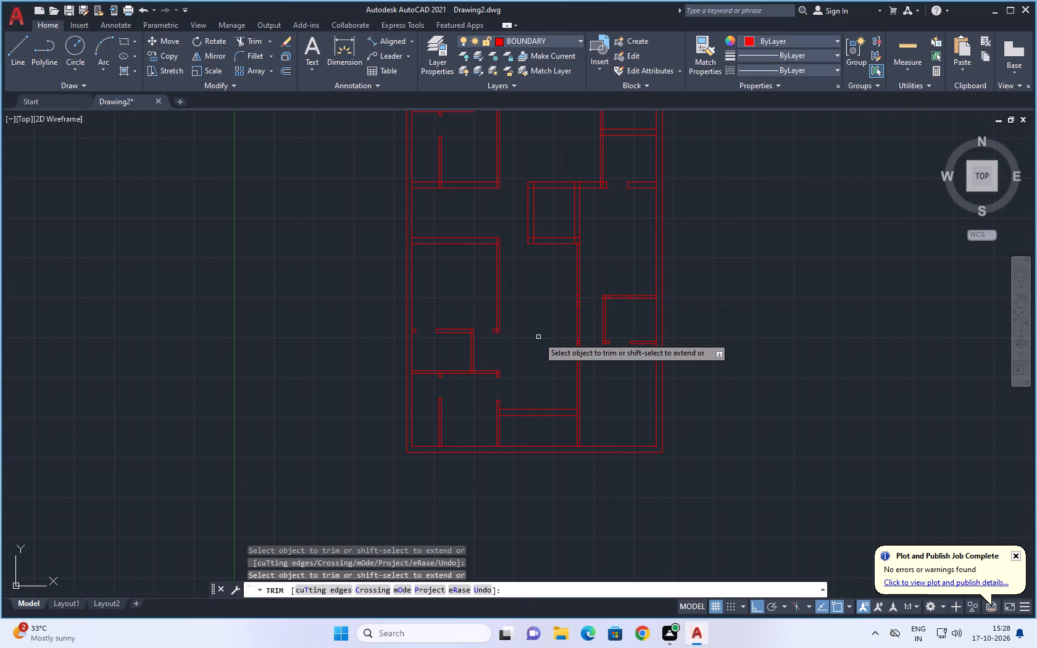
middle_click_drag(469, 401, 478, 388)
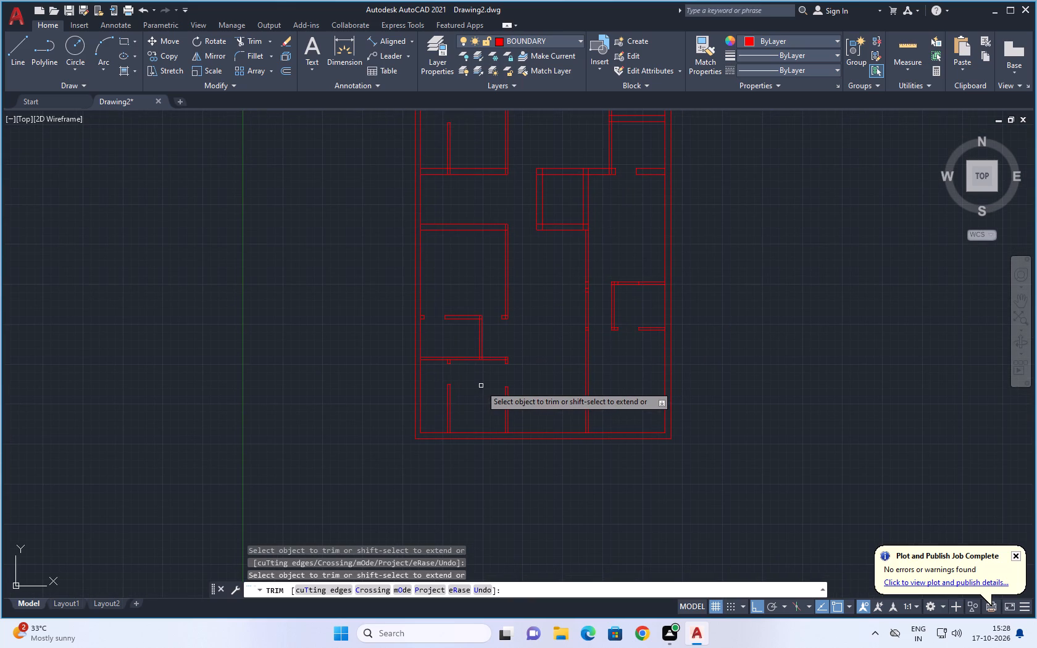
middle_click_drag(528, 373, 495, 379)
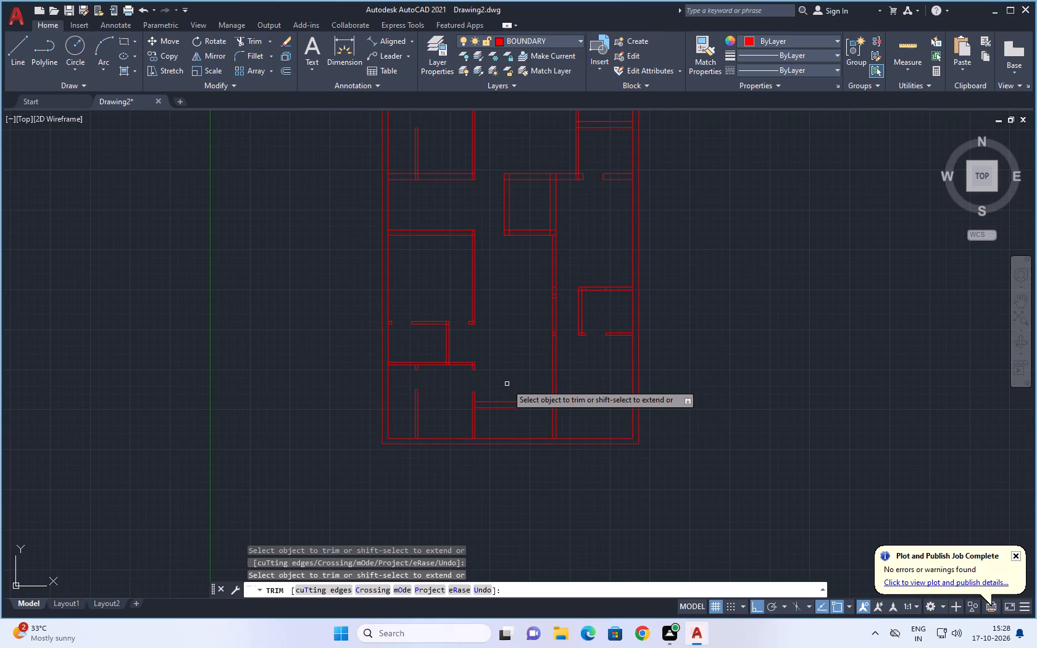
middle_click_drag(501, 269, 501, 471)
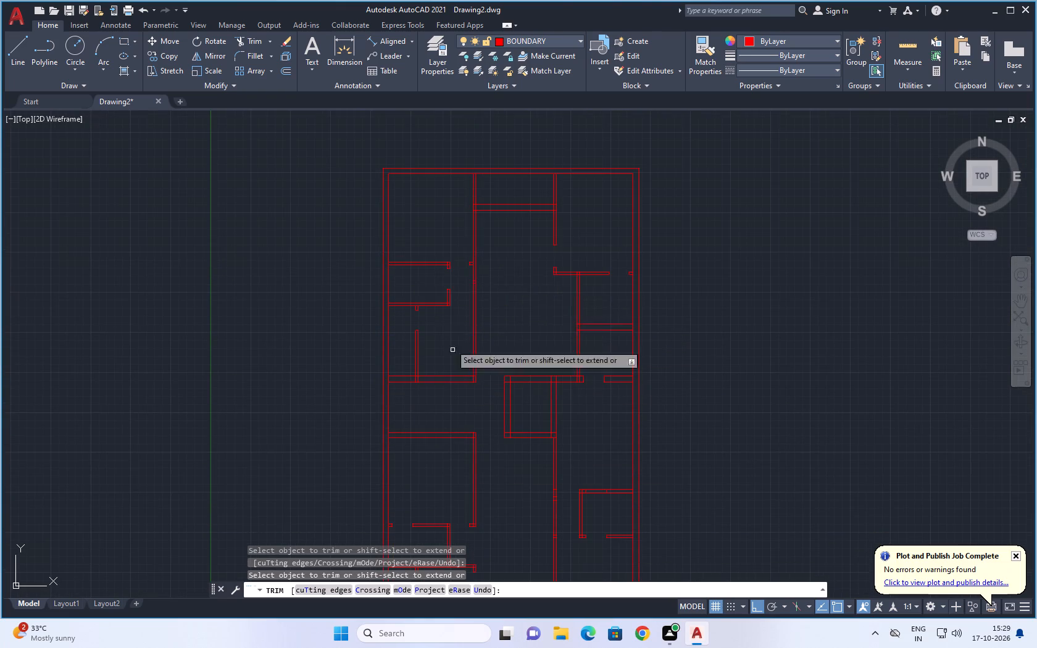
Trim the overlapping lines at both ends of the small upper-left room's top wall, at the outer wall and the door-side corner.
middle_click_drag(399, 241, 414, 304)
scroll(446, 315, "up", 2)
scroll(370, 343, "up", 2)
left_click(259, 346)
left_click(279, 346)
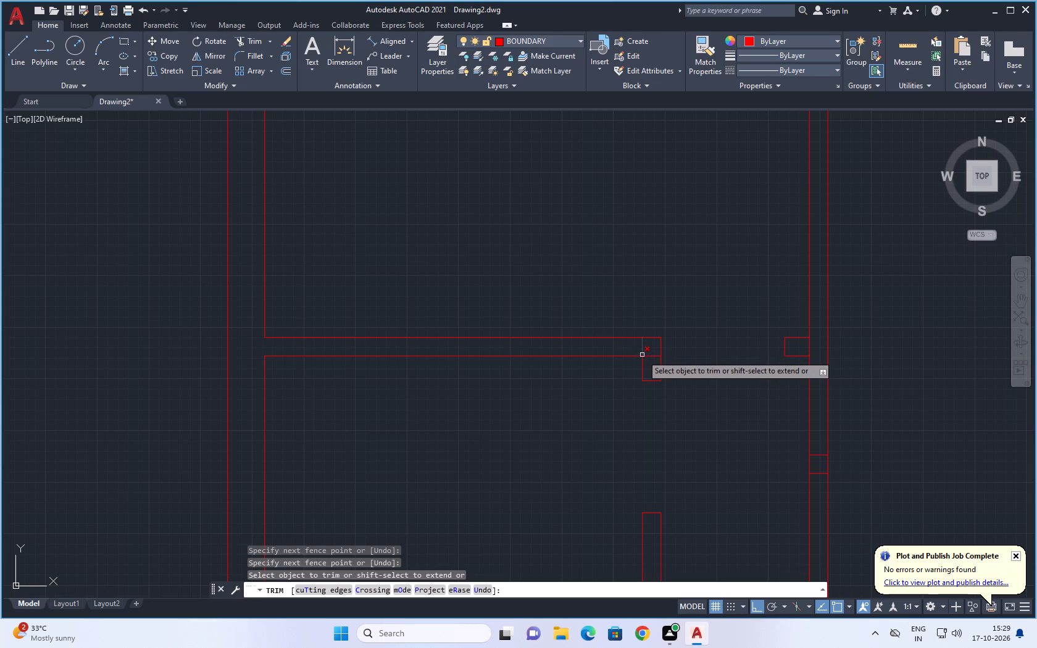
scroll(649, 360, "up", 2)
left_click_drag(612, 334, 662, 365)
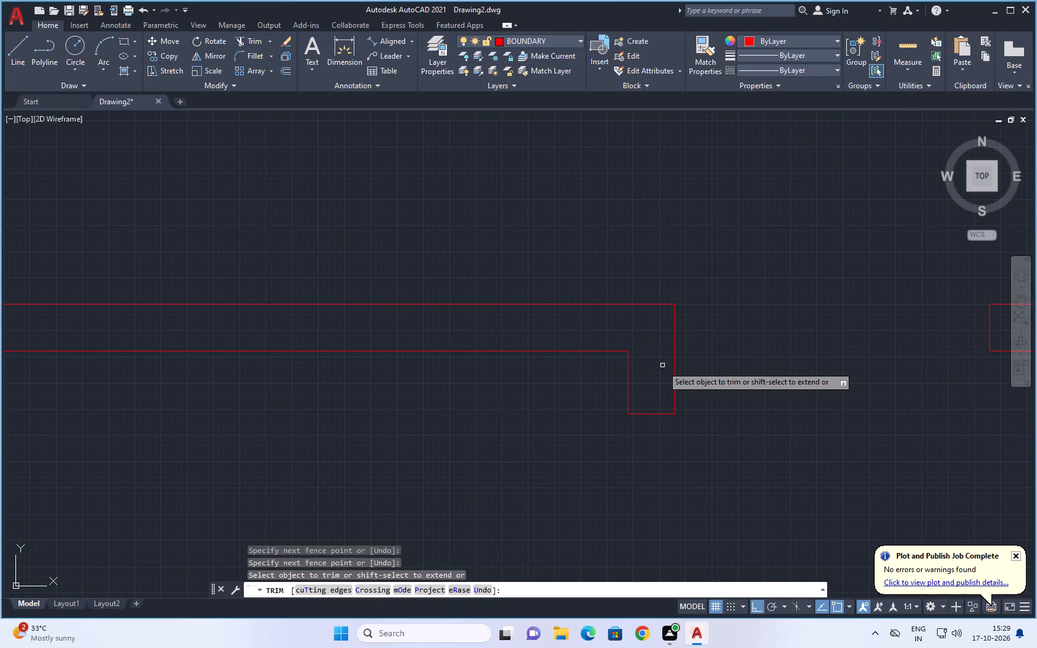
Trim the overlapping lines at both ends of the upper-middle cross wall so it opens into the two vertical walls.
scroll(703, 368, "down", 5)
middle_click_drag(708, 387, 618, 414)
scroll(647, 299, "up", 3)
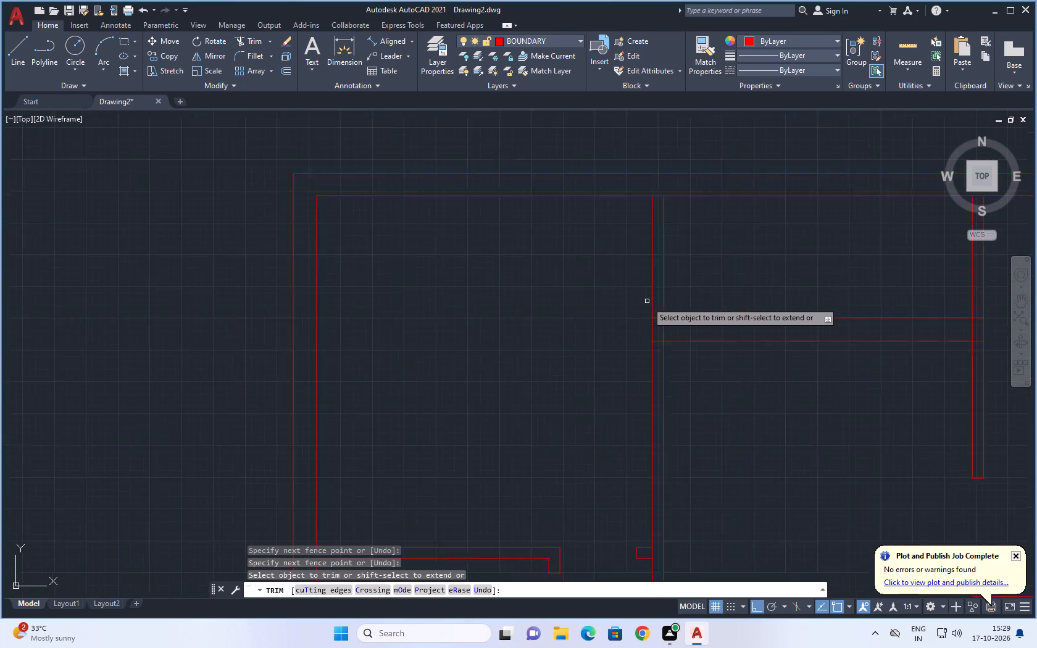
left_click_drag(664, 316, 664, 340)
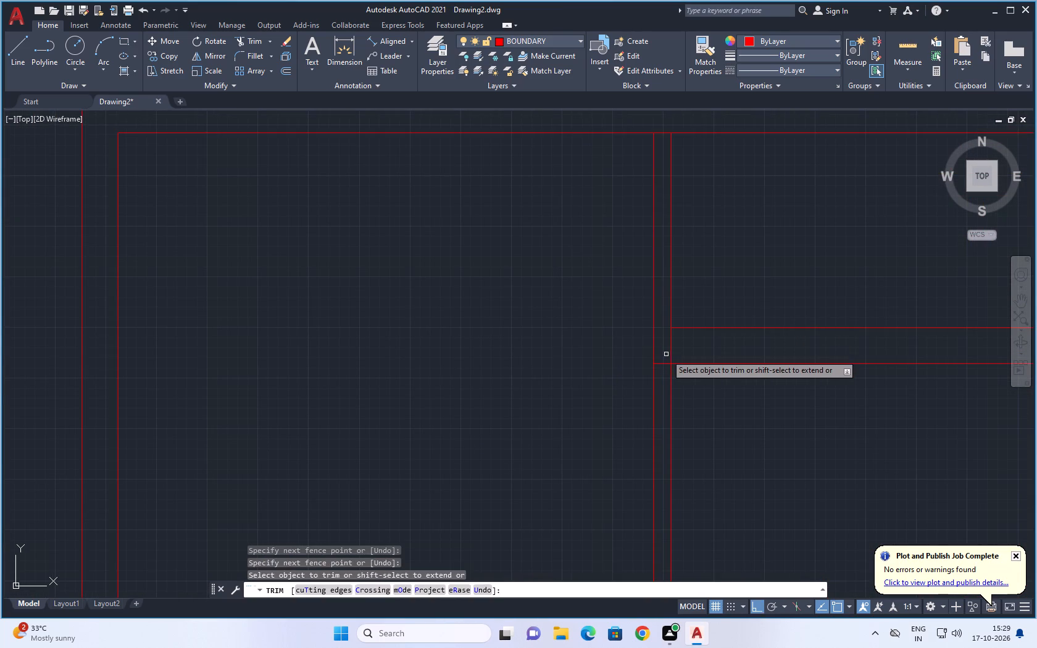
left_click_drag(665, 355, 665, 373)
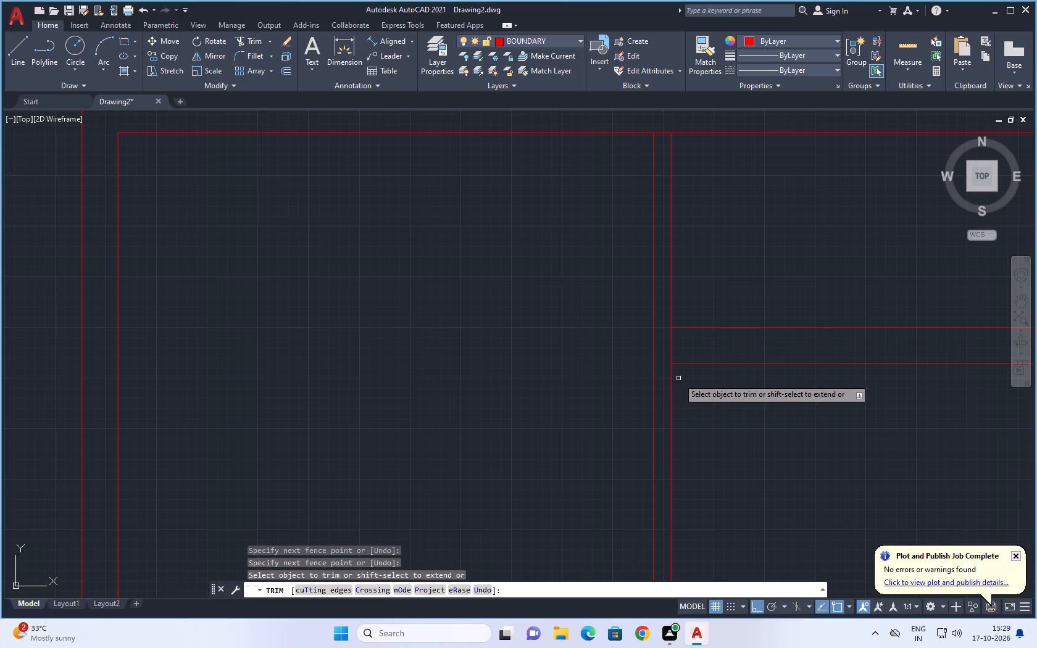
scroll(680, 372, "up", 1)
left_click_drag(659, 337, 672, 338)
scroll(691, 355, "down", 3)
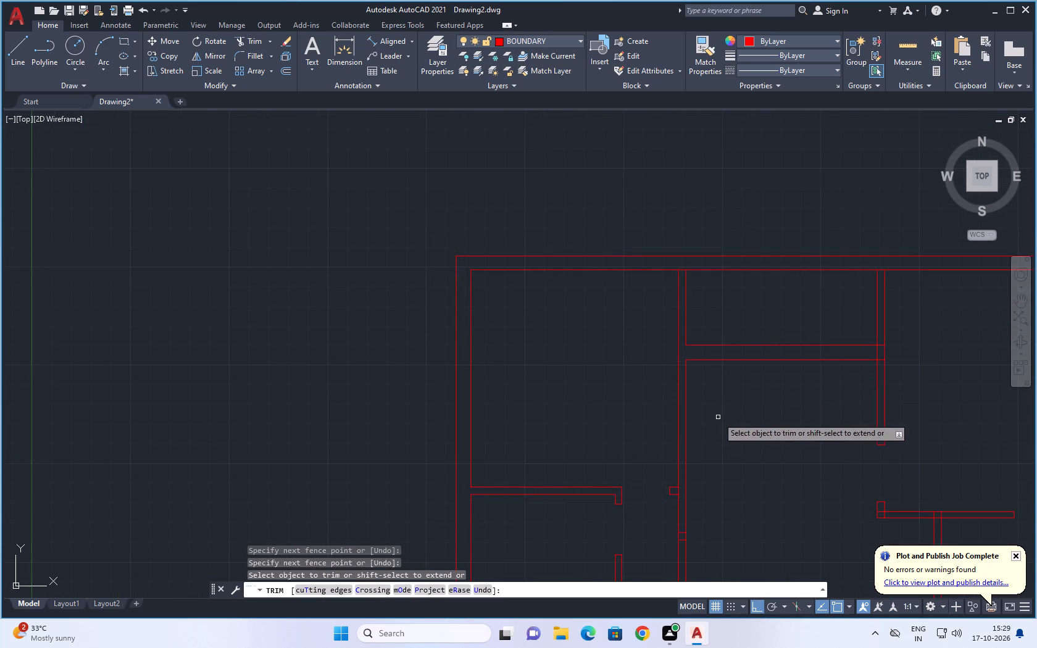
middle_click_drag(718, 411, 618, 415)
scroll(781, 342, "up", 2)
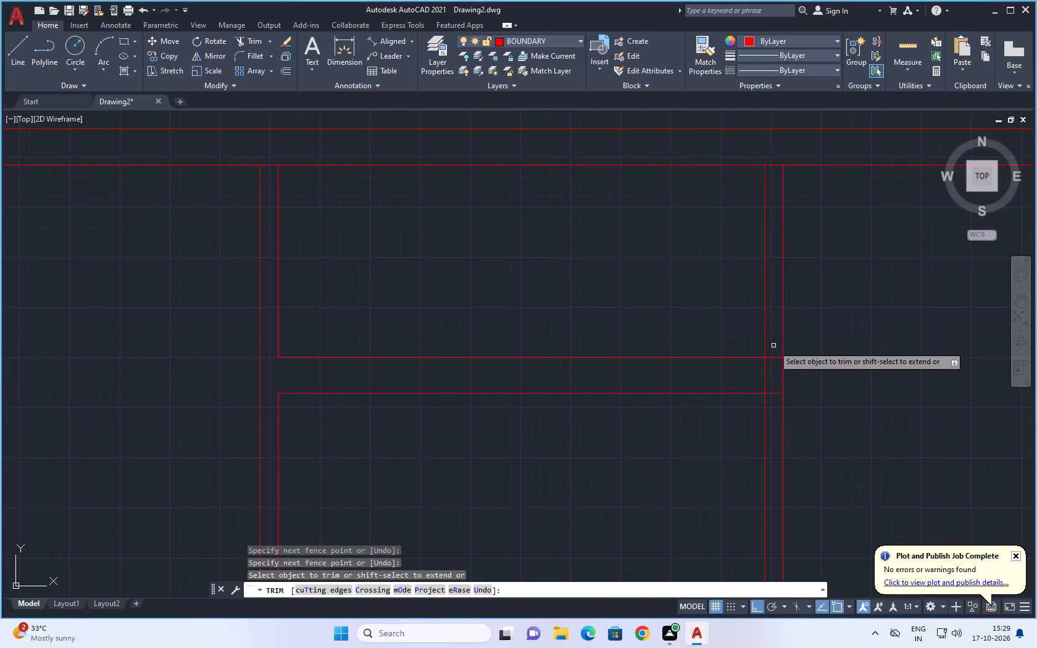
left_click_drag(773, 345, 772, 402)
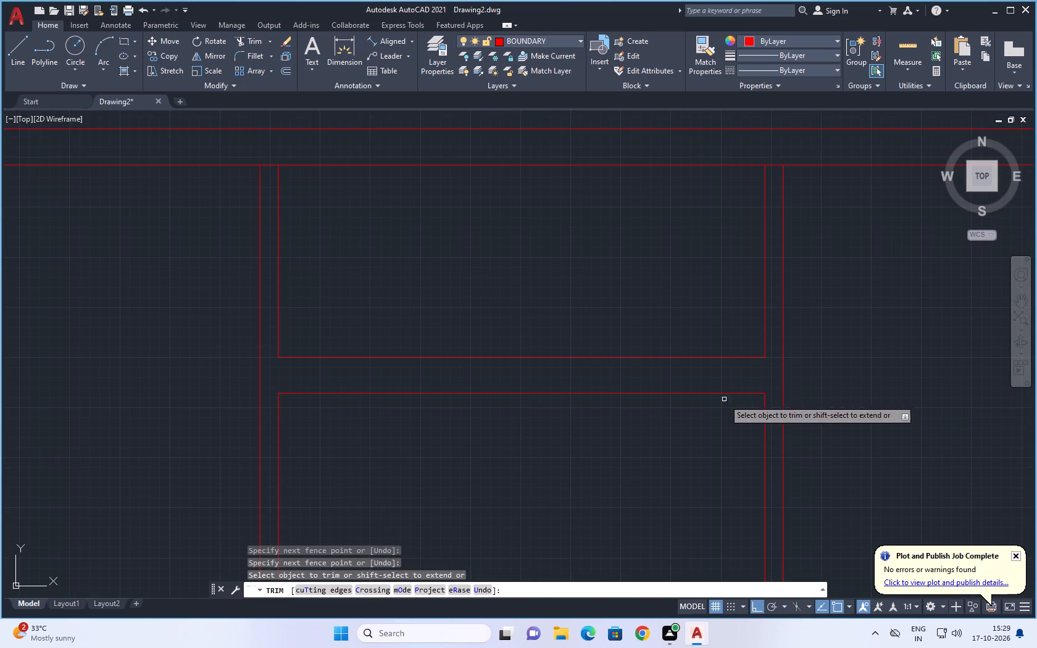
Join the short door stub to the vertical wall opposite the small upper-left room and trim the two leftover cross lines below it.
scroll(696, 431, "down", 4)
middle_click_drag(678, 463, 699, 332)
scroll(644, 355, "up", 5)
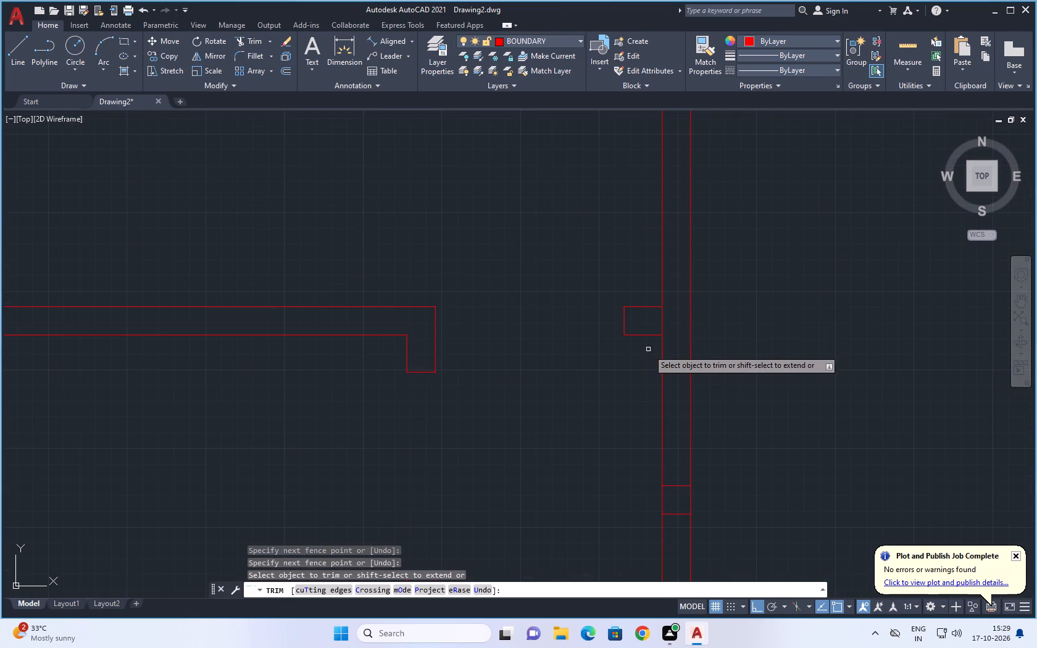
left_click_drag(651, 322, 670, 323)
scroll(704, 360, "down", 3)
middle_click_drag(720, 380, 718, 344)
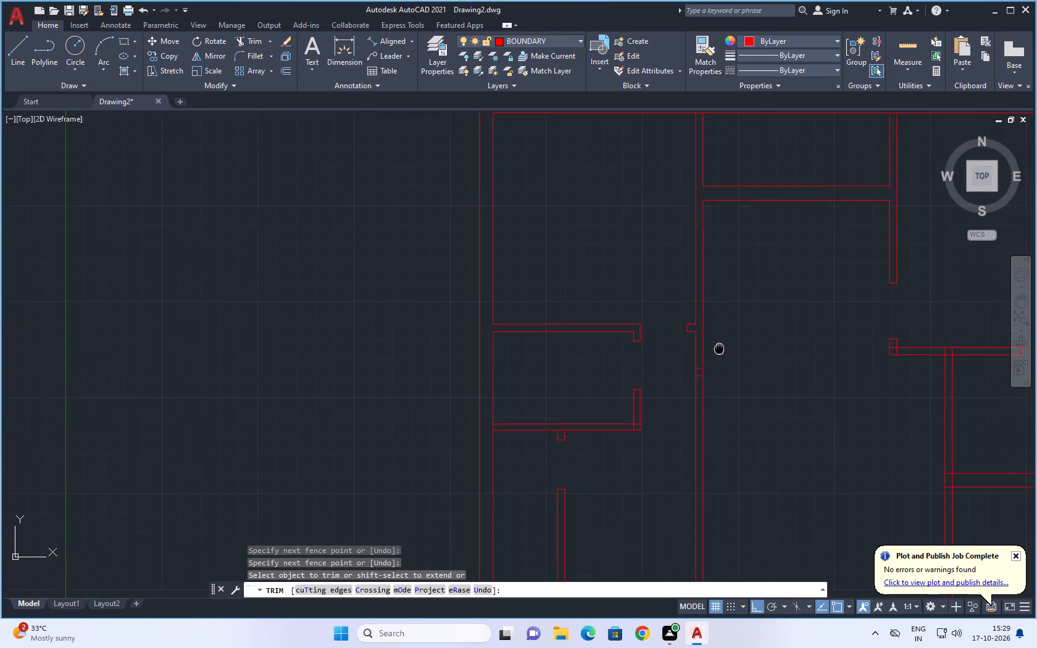
middle_click_drag(718, 344, 710, 317)
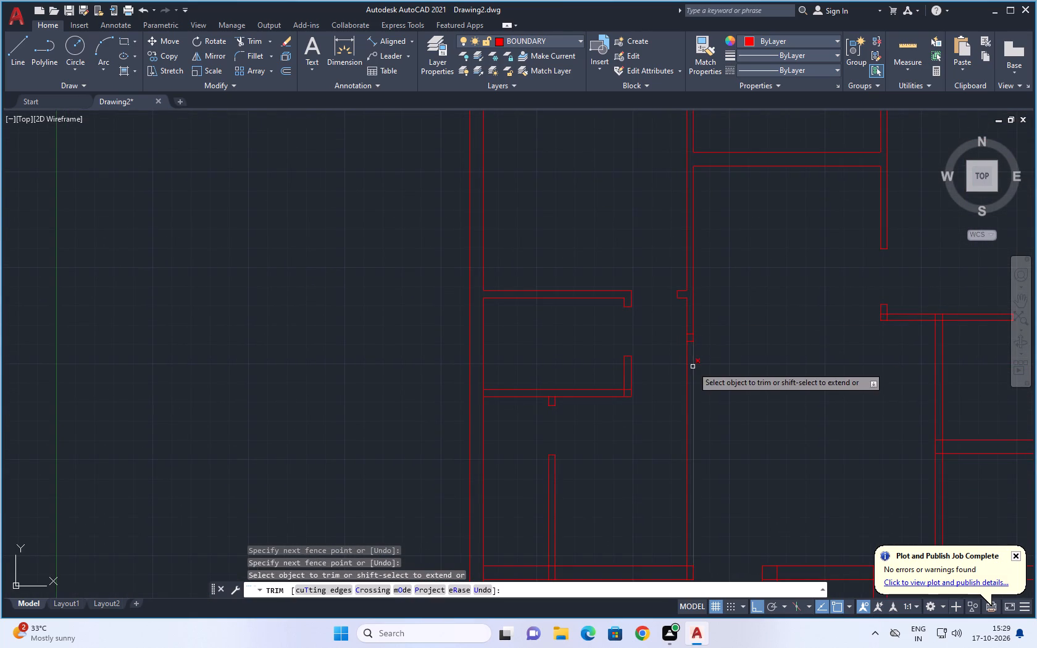
scroll(712, 341, "up", 3)
left_click_drag(612, 307, 614, 349)
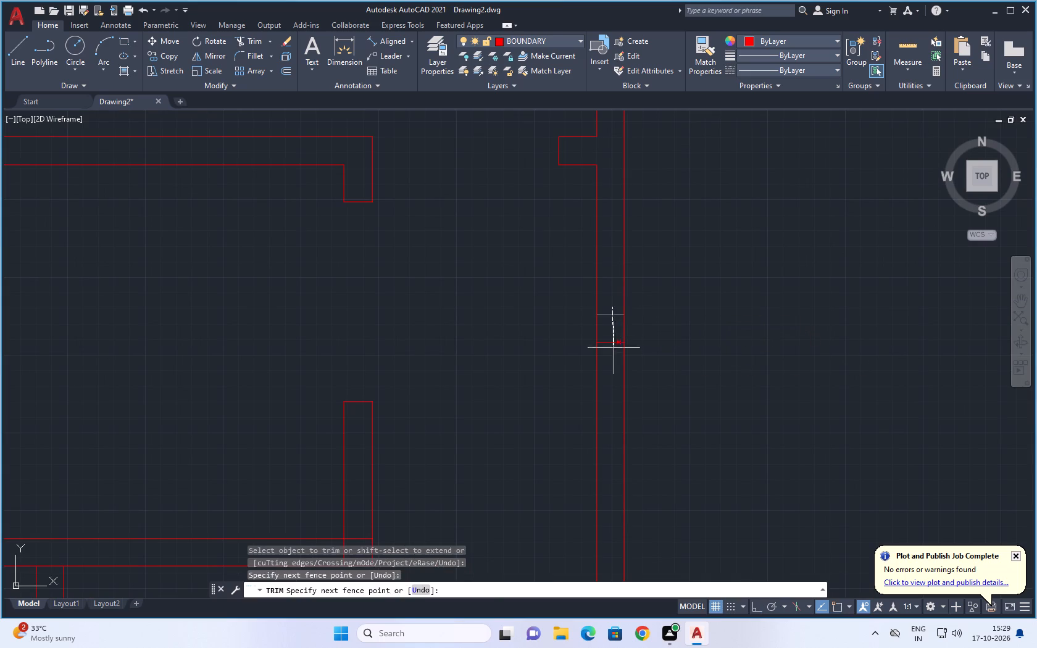
left_click_drag(614, 349, 615, 352)
Trim the overlapping lines at the small upper-left room's lower-right corner and where the partition stub meets its bottom wall.
scroll(711, 334, "down", 3)
middle_click_drag(716, 361, 719, 328)
scroll(622, 352, "up", 3)
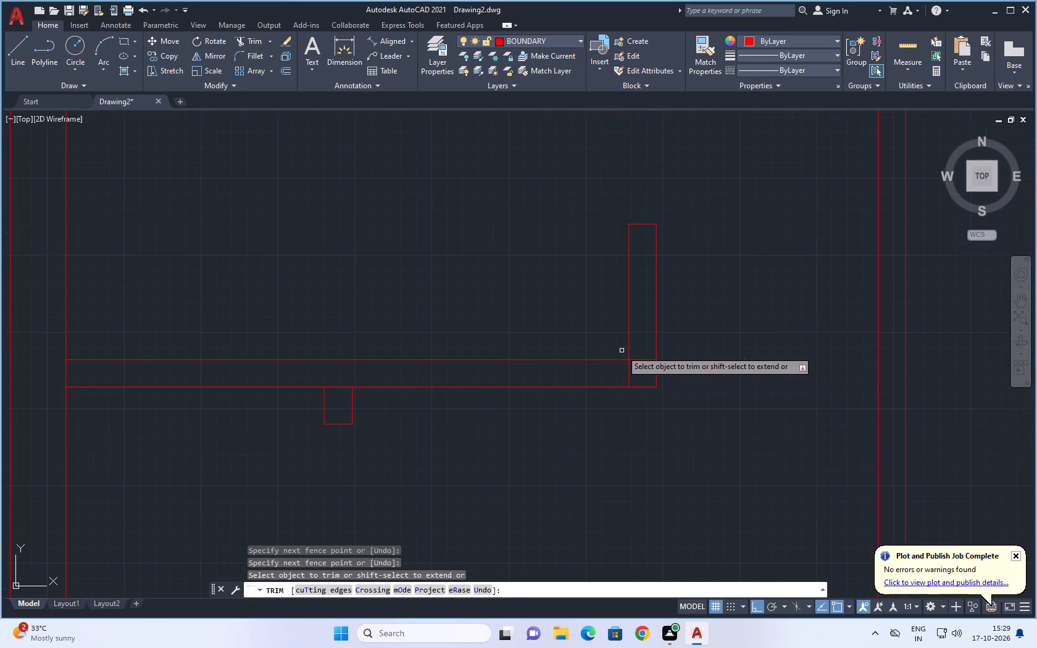
left_click_drag(646, 346, 622, 375)
scroll(704, 347, "down", 3)
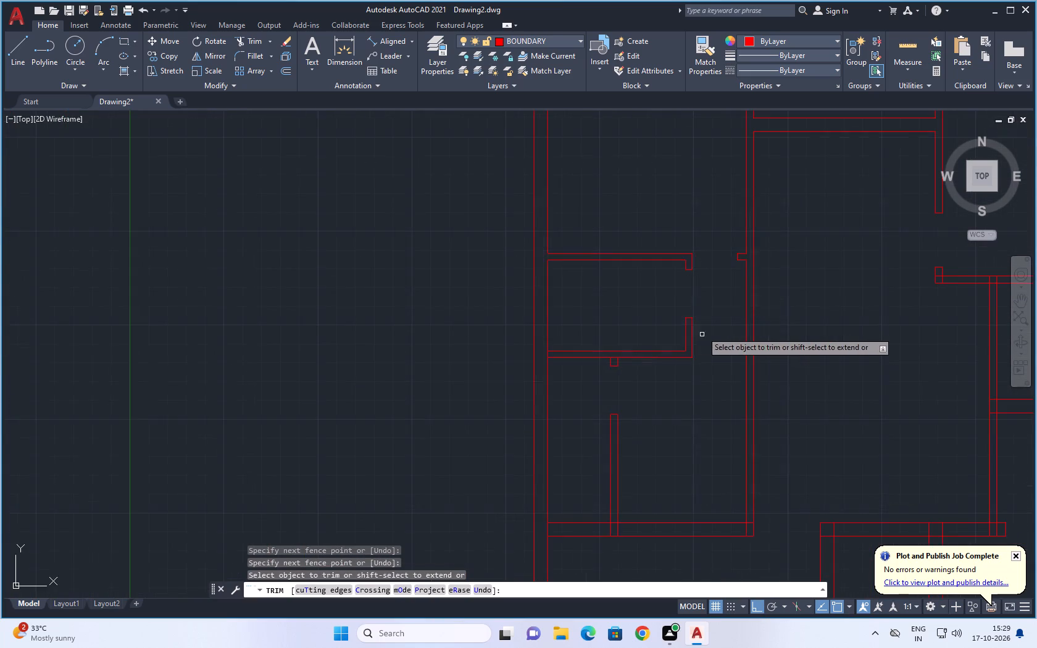
middle_click_drag(701, 301, 696, 264)
scroll(609, 326, "up", 3)
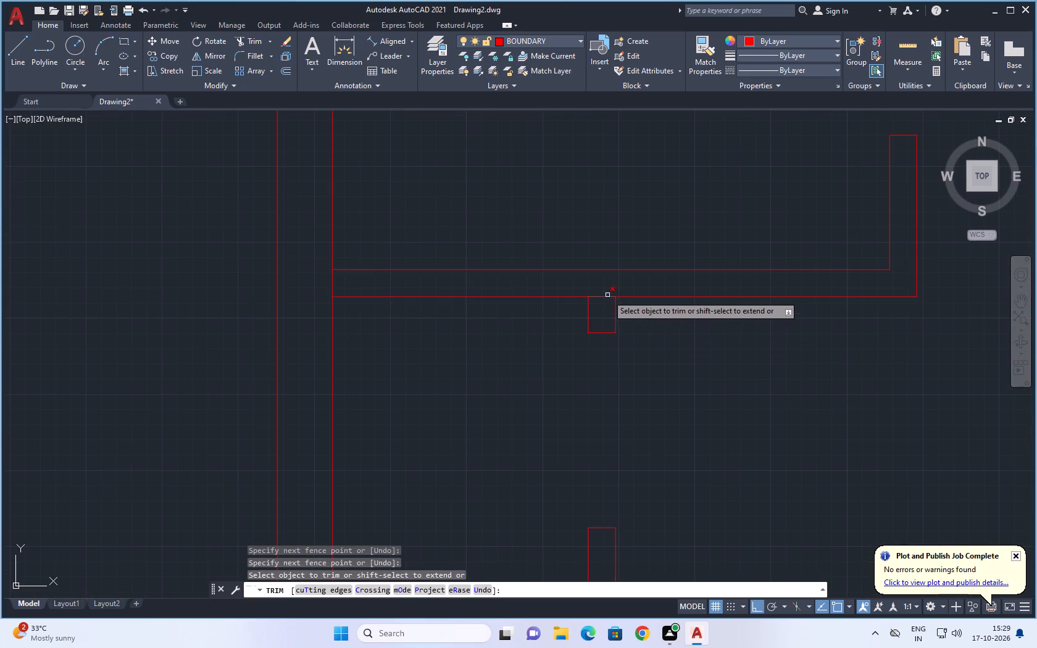
left_click_drag(607, 295, 607, 309)
left_click_drag(607, 291, 607, 308)
Trim the left outer wall's inner line where the small upper-left room's bottom wall joins it.
scroll(673, 362, "down", 3)
middle_click_drag(668, 387, 630, 297)
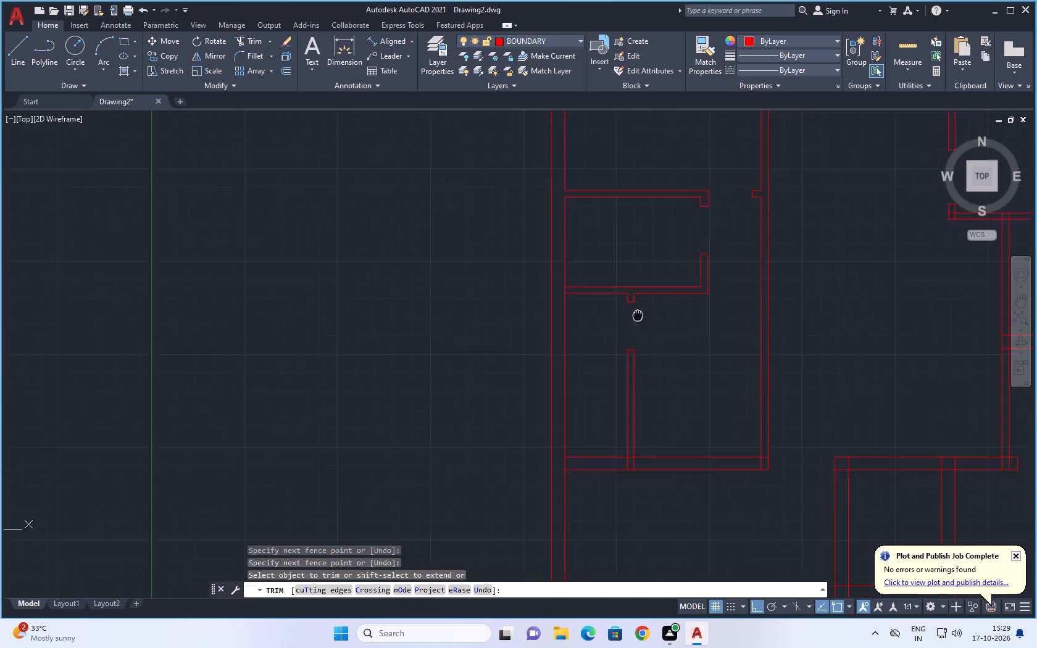
middle_click_drag(630, 297, 601, 220)
middle_click_drag(533, 204, 555, 362)
scroll(548, 353, "up", 1)
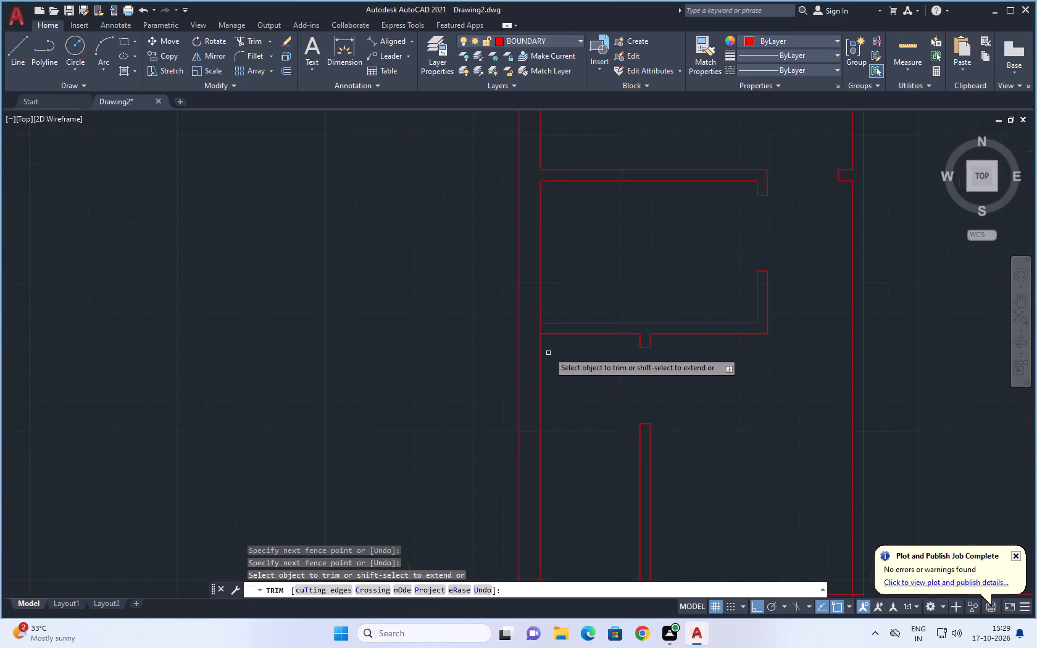
scroll(548, 351, "up", 2)
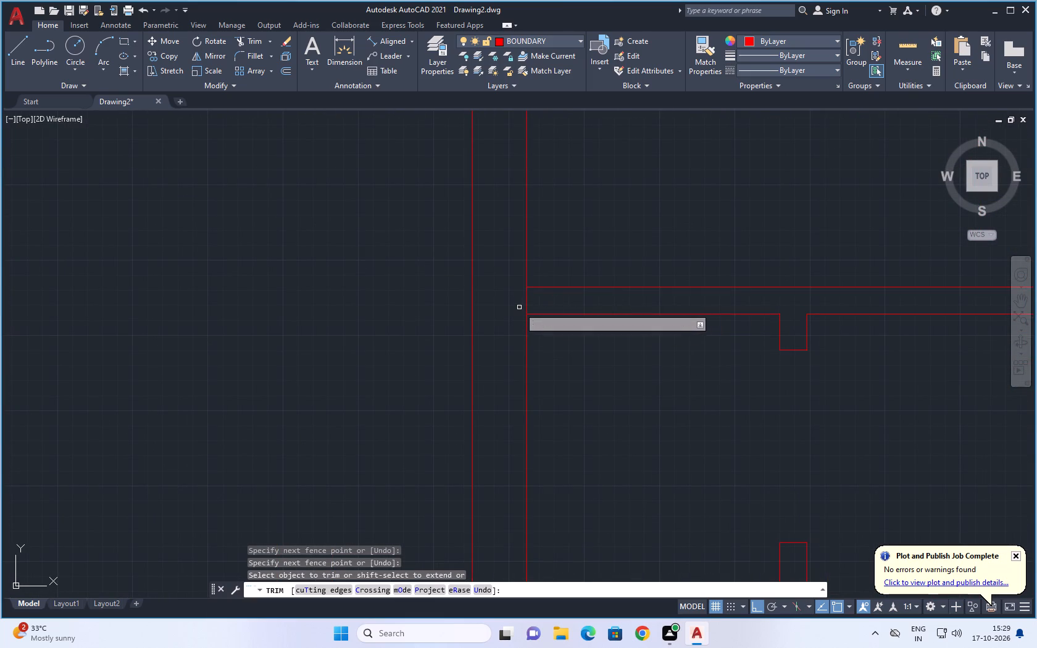
left_click_drag(522, 304, 551, 300)
Trim the overlapping lines where the horizontal wall below the upper-left partition meets the left outer wall and that partition.
scroll(591, 355, "down", 2)
middle_click_drag(612, 420, 591, 169)
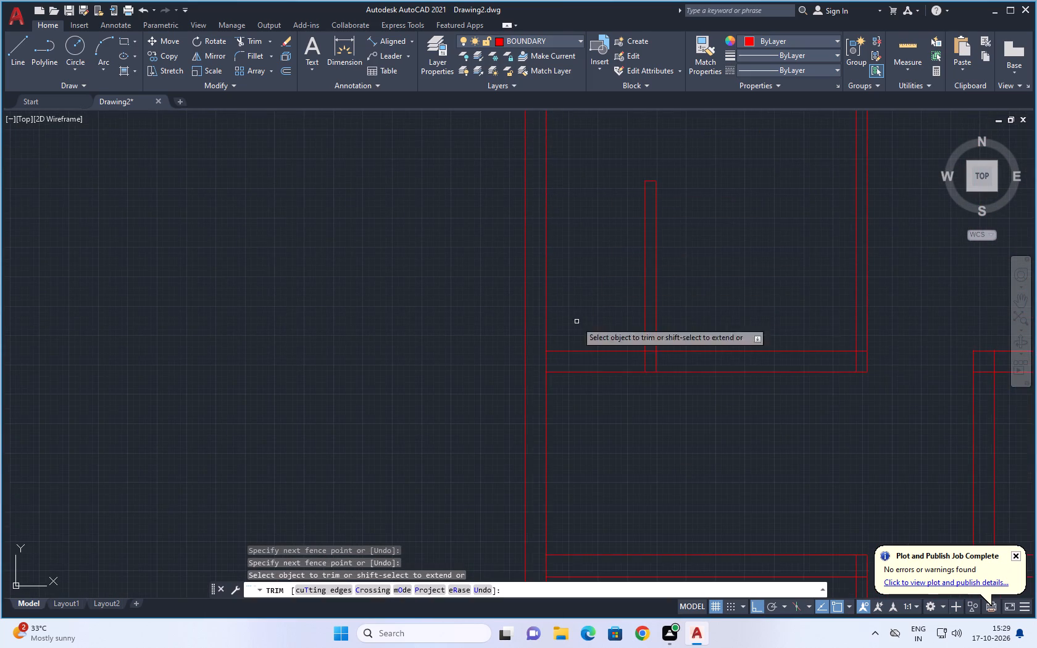
scroll(536, 360, "up", 1)
left_click_drag(539, 363, 577, 365)
left_click_drag(694, 362, 711, 364)
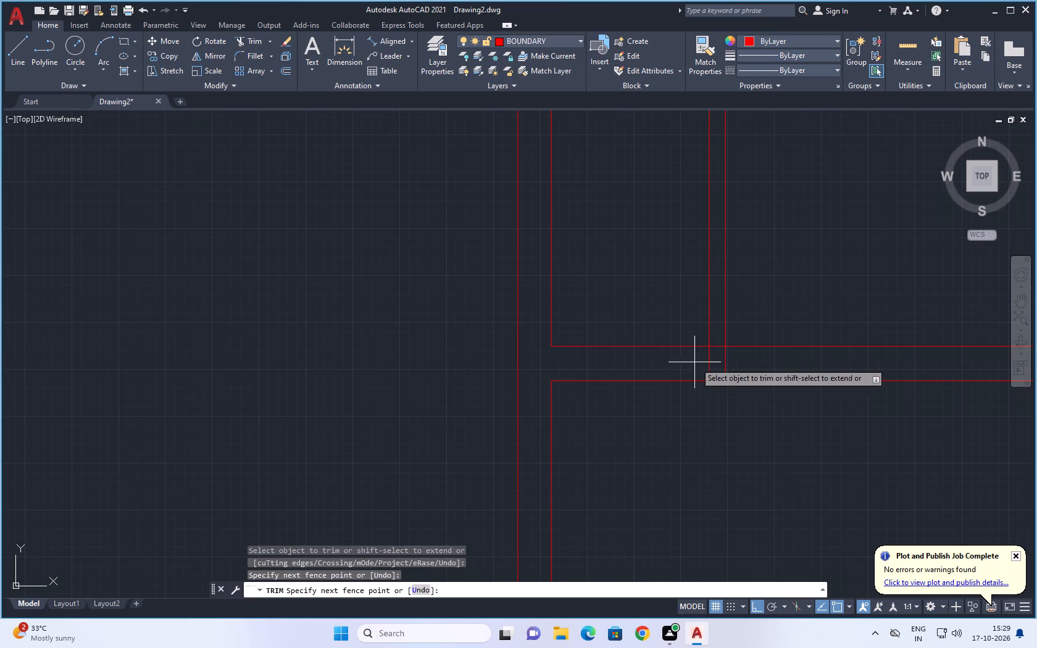
left_click_drag(711, 364, 733, 365)
left_click(720, 346)
Trim the overlapping lines at the right corner of that horizontal wall, where it meets the long vertical wall.
scroll(734, 384, "down", 2)
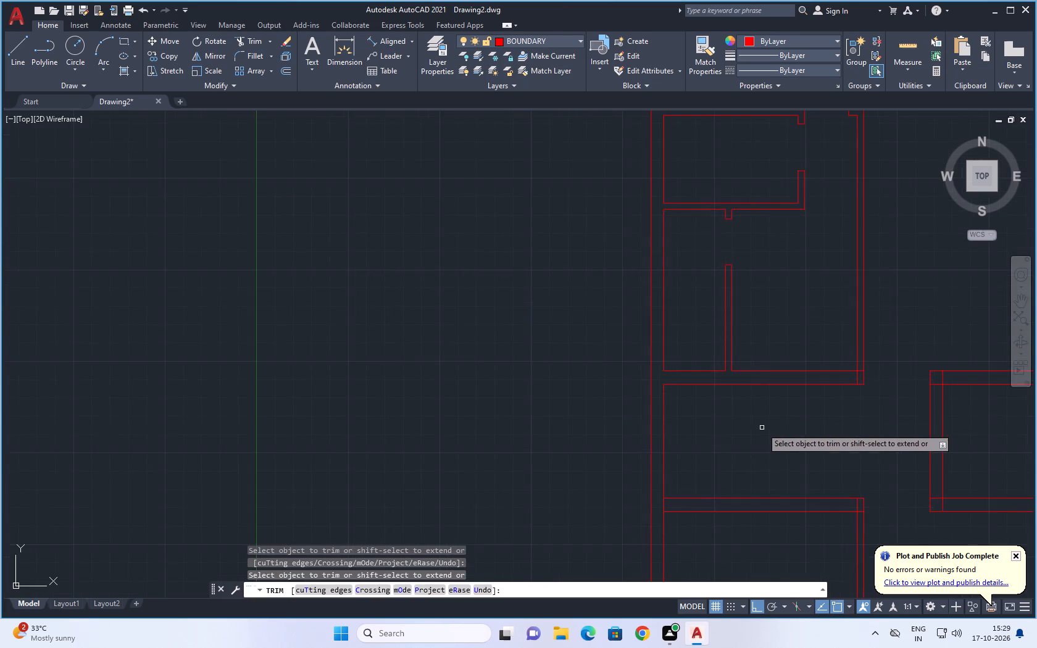
middle_click_drag(759, 423, 609, 429)
middle_click_drag(694, 415, 639, 442)
scroll(659, 402, "up", 1)
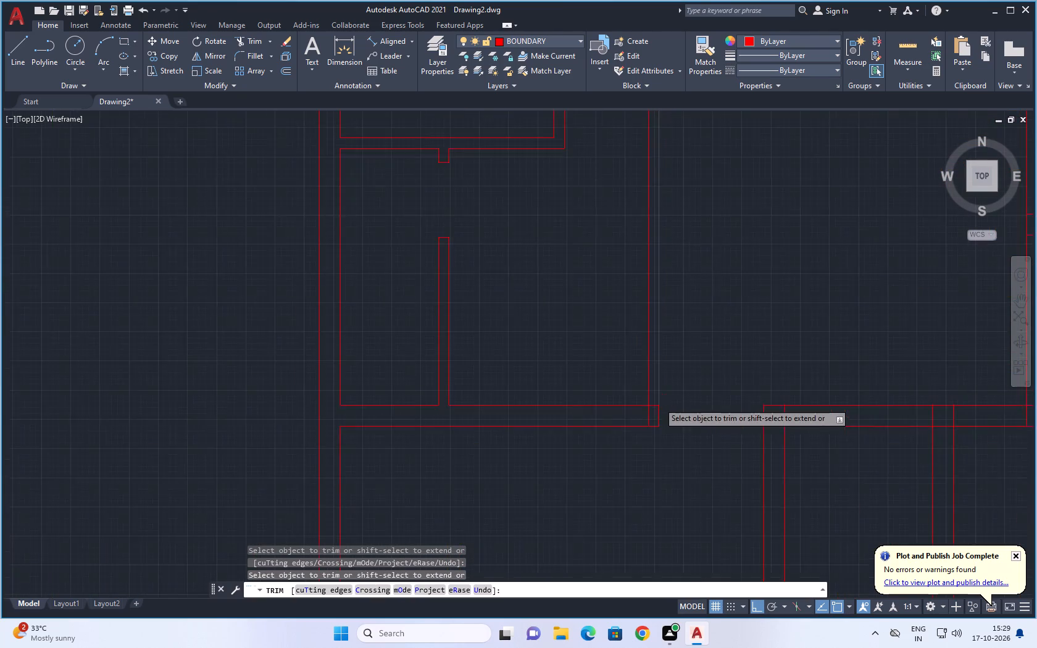
scroll(659, 402, "up", 3)
left_click_drag(649, 383, 599, 441)
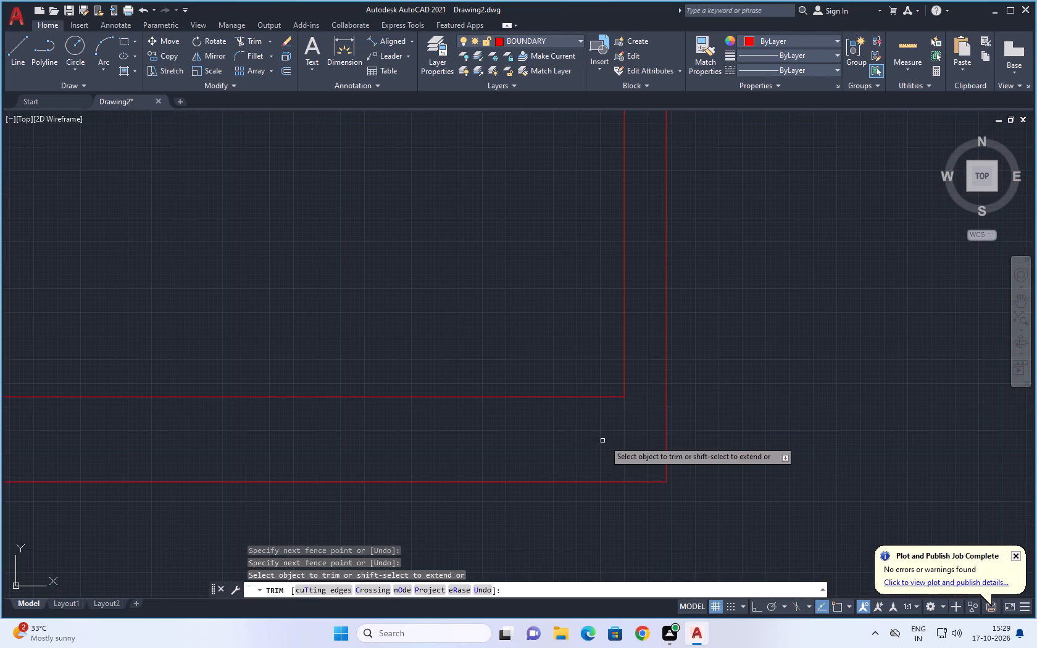
Trim the overlapping lines at both ends of the large lower-left room's top wall, at the outer wall and the right corner.
scroll(625, 443, "down", 6)
middle_click_drag(606, 481, 589, 287)
scroll(536, 311, "up", 2)
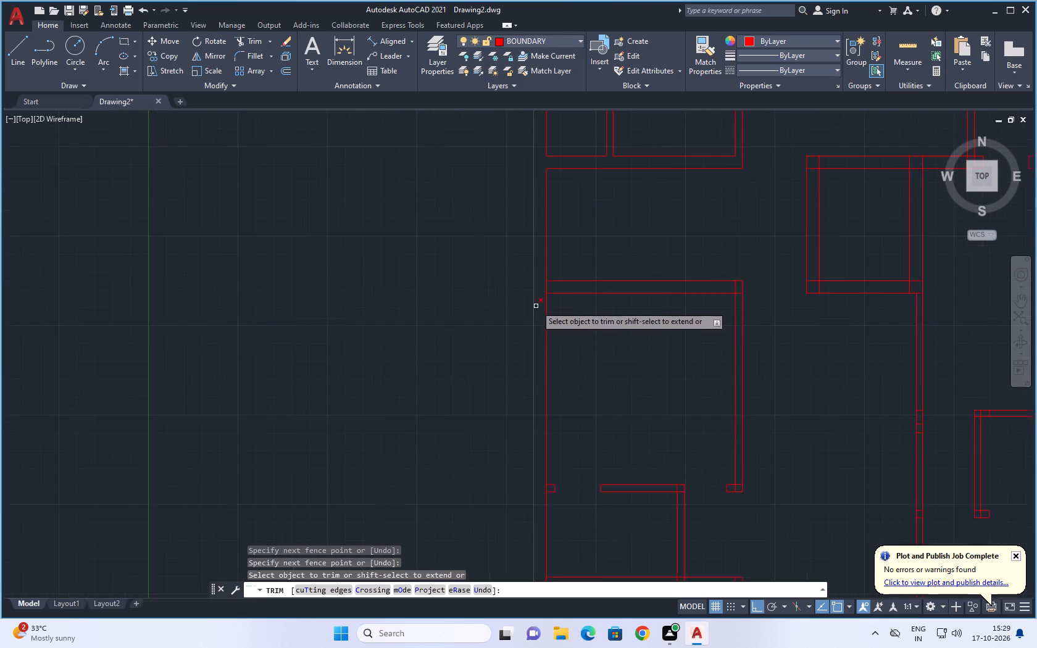
scroll(536, 305, "up", 1)
left_click_drag(546, 278, 573, 279)
scroll(730, 339, "down", 2)
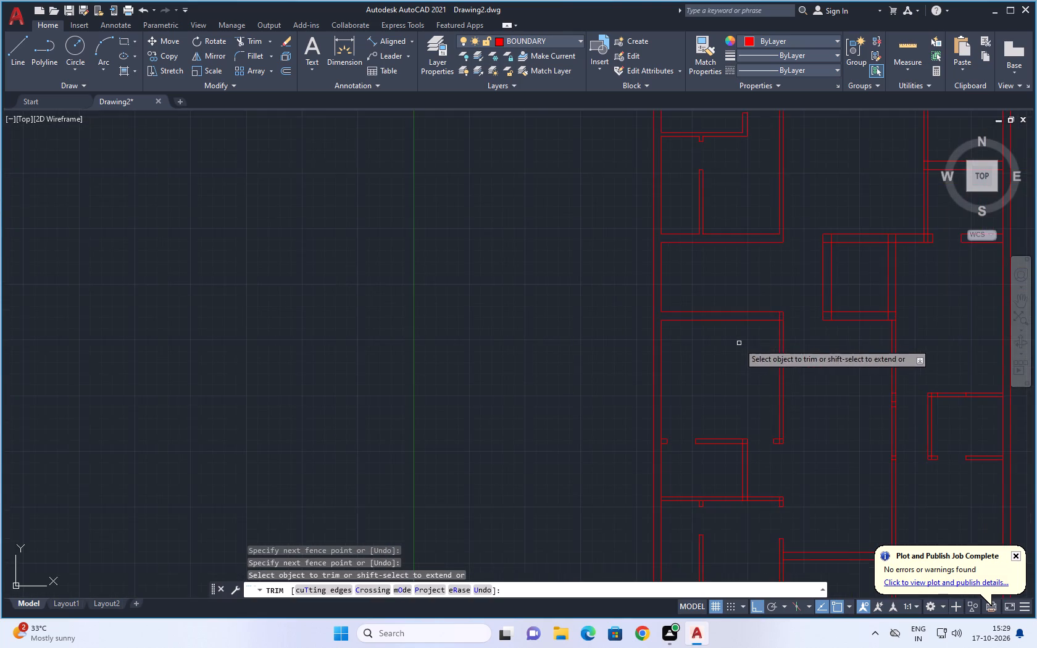
middle_click_drag(715, 346, 651, 349)
scroll(715, 328, "up", 4)
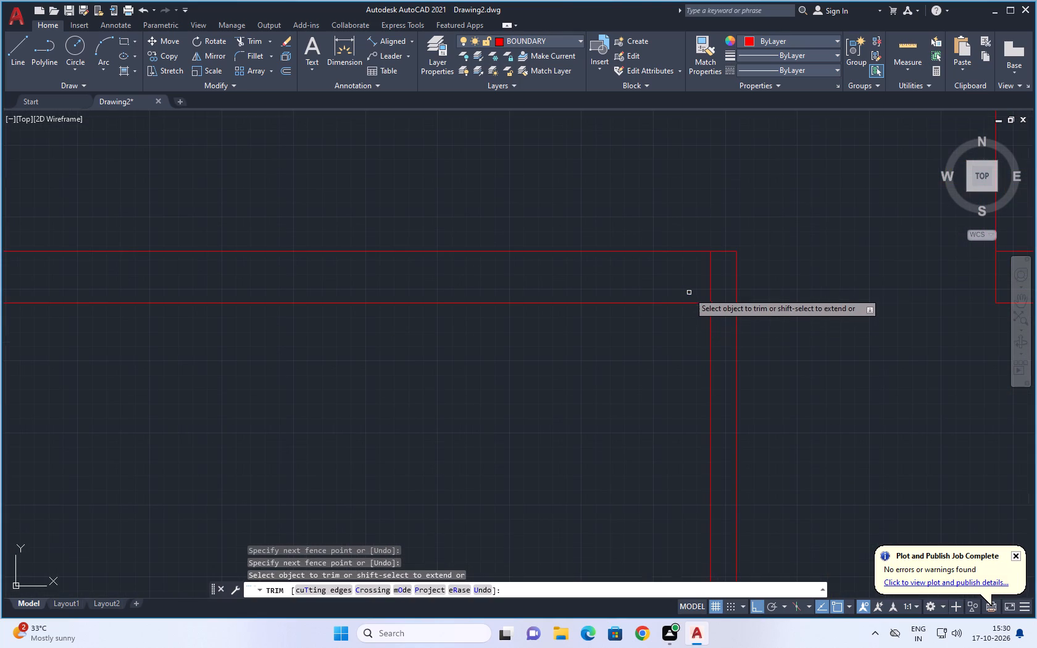
left_click_drag(705, 281, 723, 315)
scroll(626, 397, "down", 3)
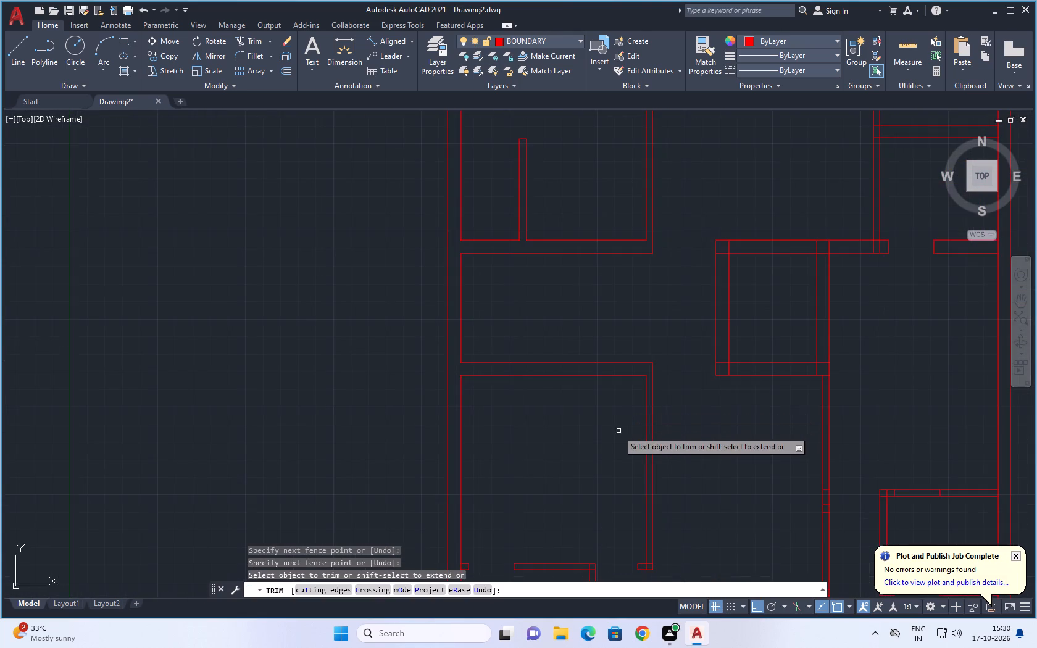
Trim the overlapping lines where the large lower-left room's right wall meets the short door stub at its lower end.
scroll(612, 442, "down", 1)
middle_click_drag(610, 446, 620, 243)
scroll(644, 307, "up", 6)
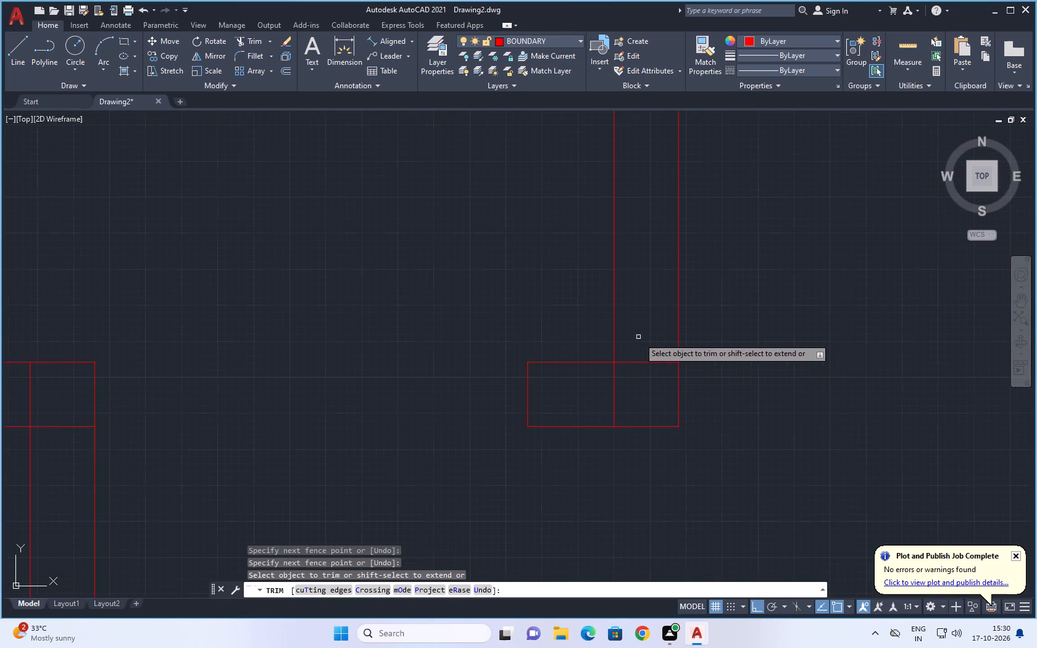
left_click_drag(648, 341, 597, 394)
scroll(607, 394, "down", 4)
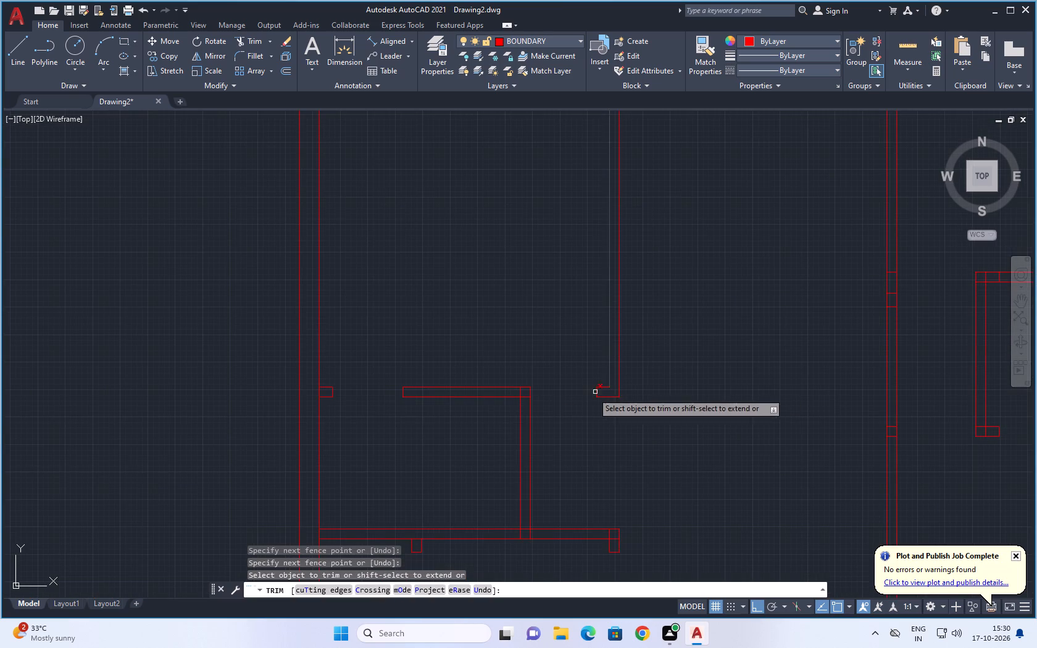
Trim the overlapping lines along the small lower-left room's top wall, at the outer-wall door stub and at its upper-right corner.
middle_click_drag(477, 337, 606, 325)
scroll(460, 384, "up", 2)
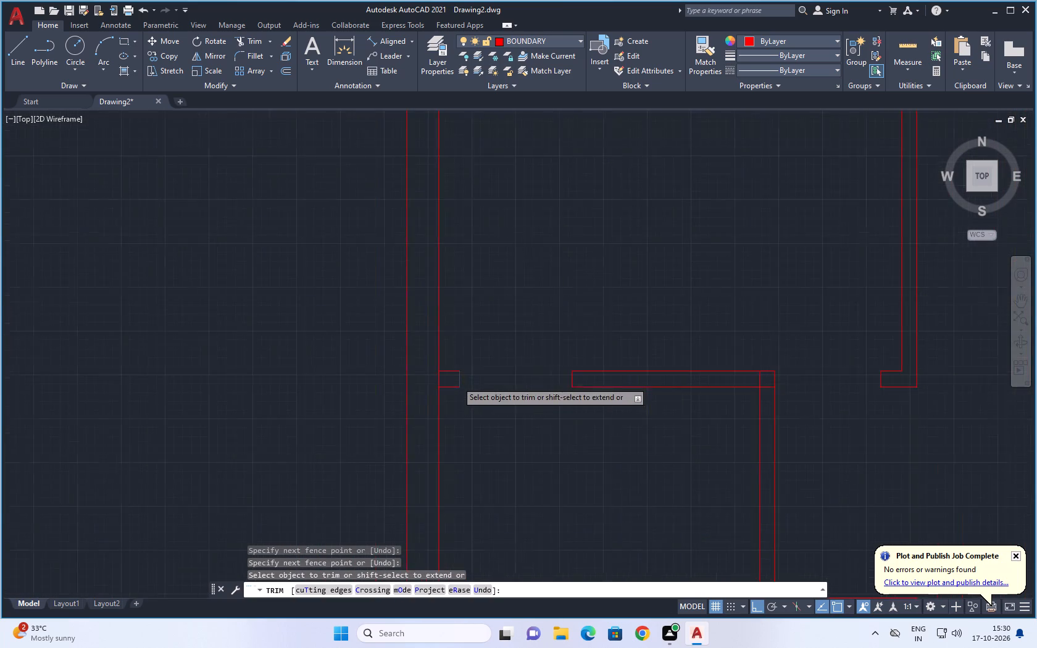
scroll(456, 381, "up", 1)
left_click_drag(389, 368, 419, 381)
scroll(515, 380, "down", 3)
middle_click_drag(551, 415, 530, 414)
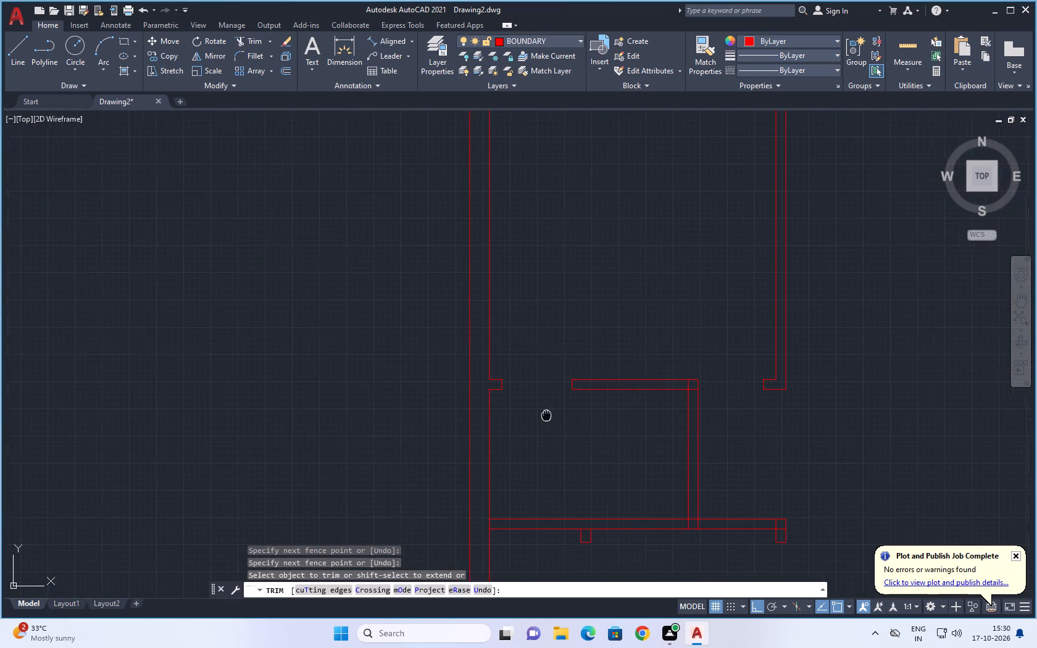
middle_click_drag(530, 414, 438, 348)
scroll(581, 305, "up", 4)
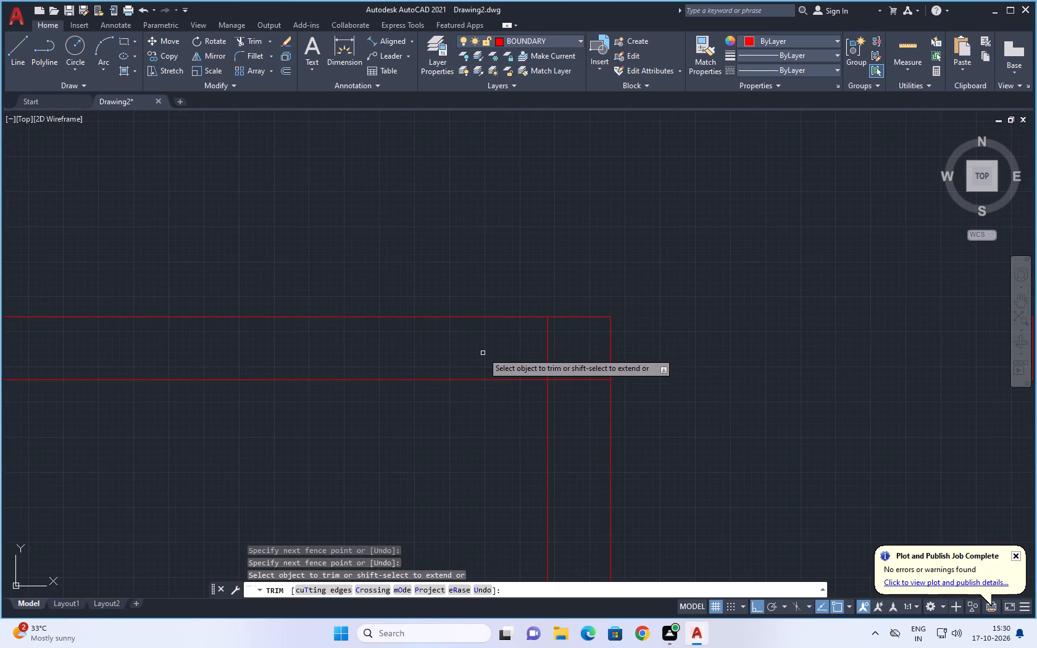
left_click_drag(508, 346, 581, 399)
Trim the overlapping lines where the small lower-left room's right wall meets the horizontal wall below it.
scroll(643, 372, "down", 6)
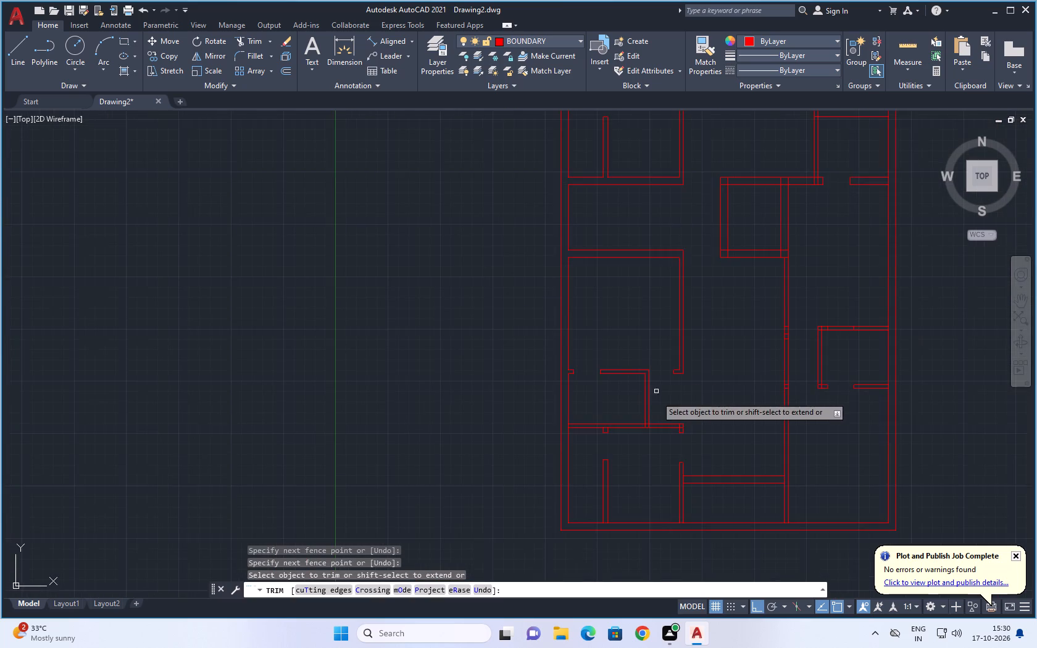
middle_click_drag(657, 400, 664, 318)
scroll(648, 369, "up", 3)
middle_click_drag(660, 333, 629, 409)
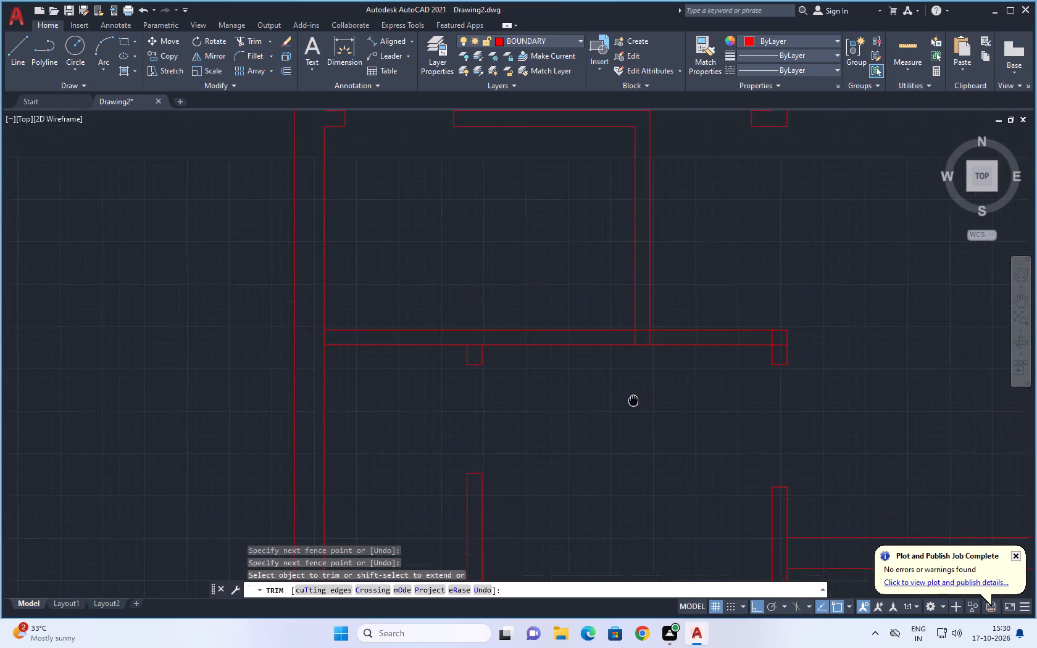
middle_click_drag(629, 409, 625, 418)
scroll(625, 418, "up", 2)
left_click_drag(635, 234, 660, 280)
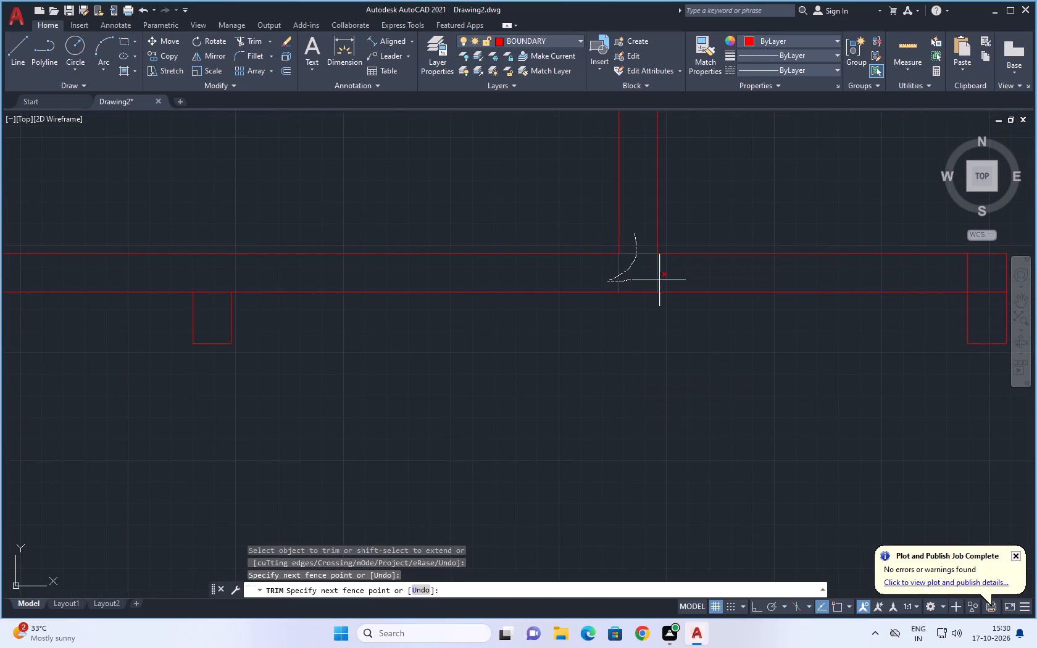
left_click_drag(660, 280, 665, 280)
Trim that horizontal wall's overlapping lines at the left outer wall and above the short door stub hanging from it.
scroll(559, 396, "down", 3)
middle_click_drag(584, 405, 628, 397)
scroll(415, 343, "up", 2)
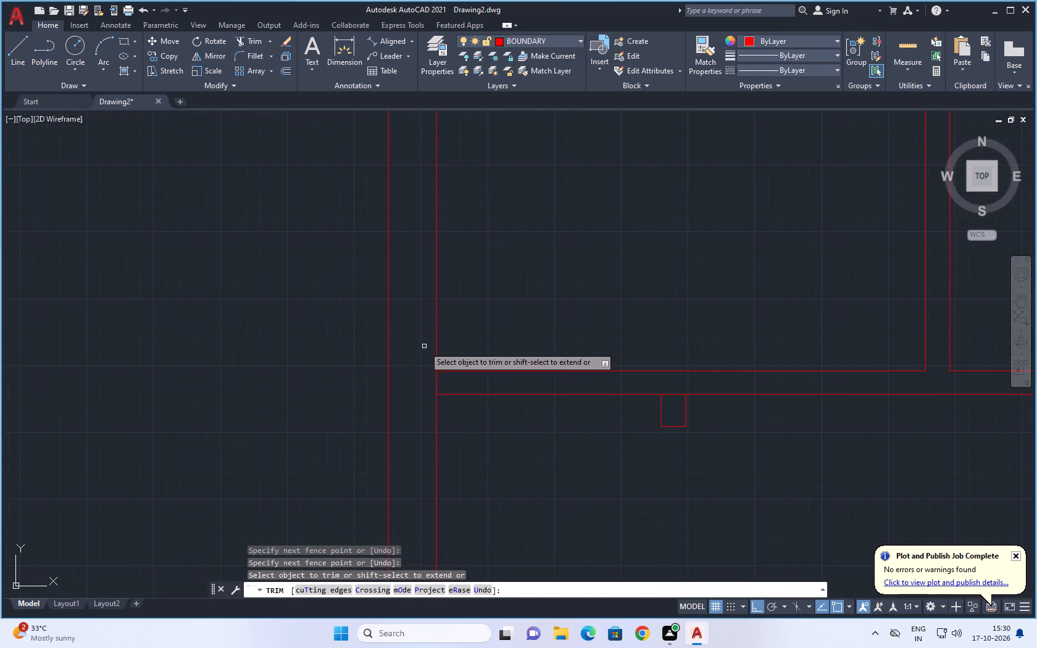
left_click_drag(429, 375, 465, 380)
scroll(459, 380, "up", 1)
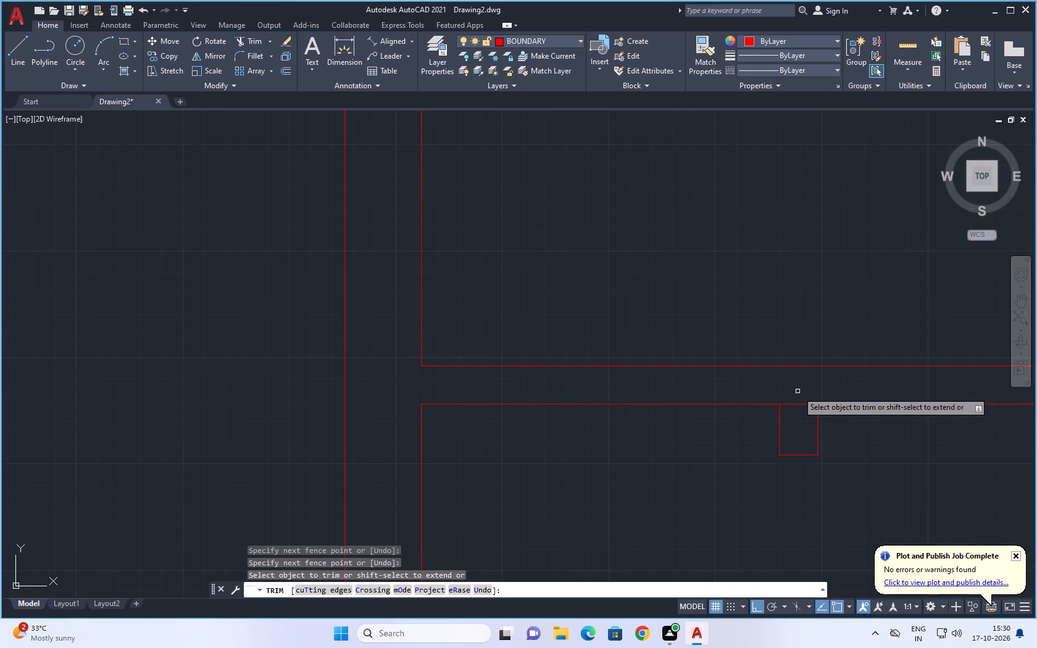
left_click_drag(796, 394, 794, 423)
Trim the overlapping lines at the right corner of that horizontal wall, where it turns into the short door stub.
scroll(784, 322, "down", 5)
middle_click_drag(822, 362, 682, 380)
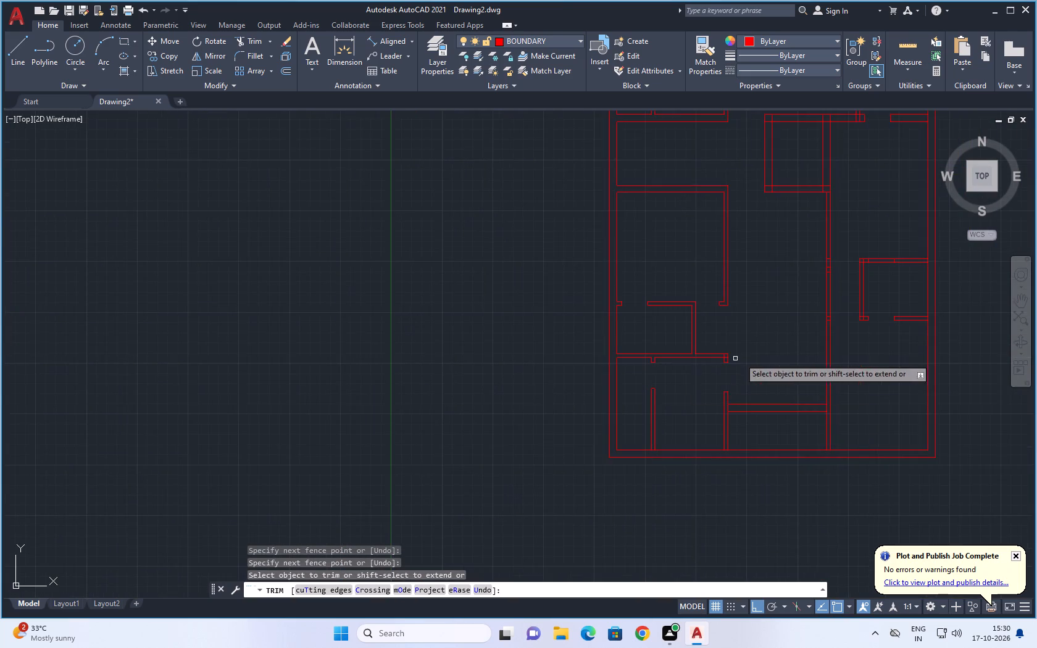
scroll(760, 349, "up", 3)
scroll(628, 387, "up", 2)
left_click_drag(544, 367, 587, 374)
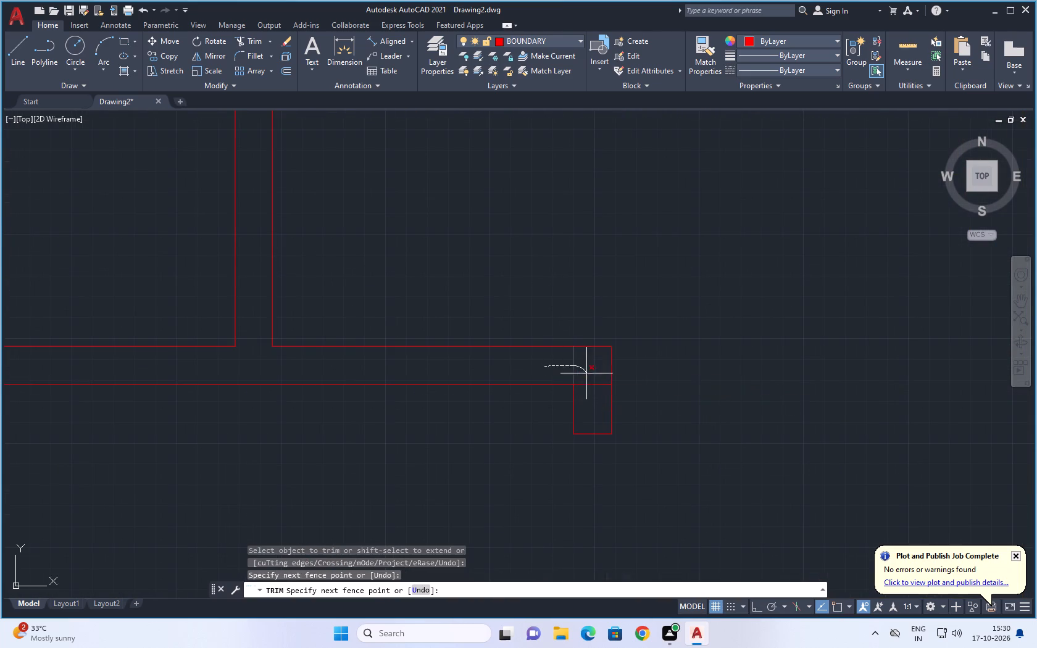
left_click_drag(587, 374, 592, 397)
Trim the line across the junction of the bottom-centre horizontal wall and the partition at its left end.
scroll(654, 373, "down", 5)
middle_click_drag(554, 435, 513, 334)
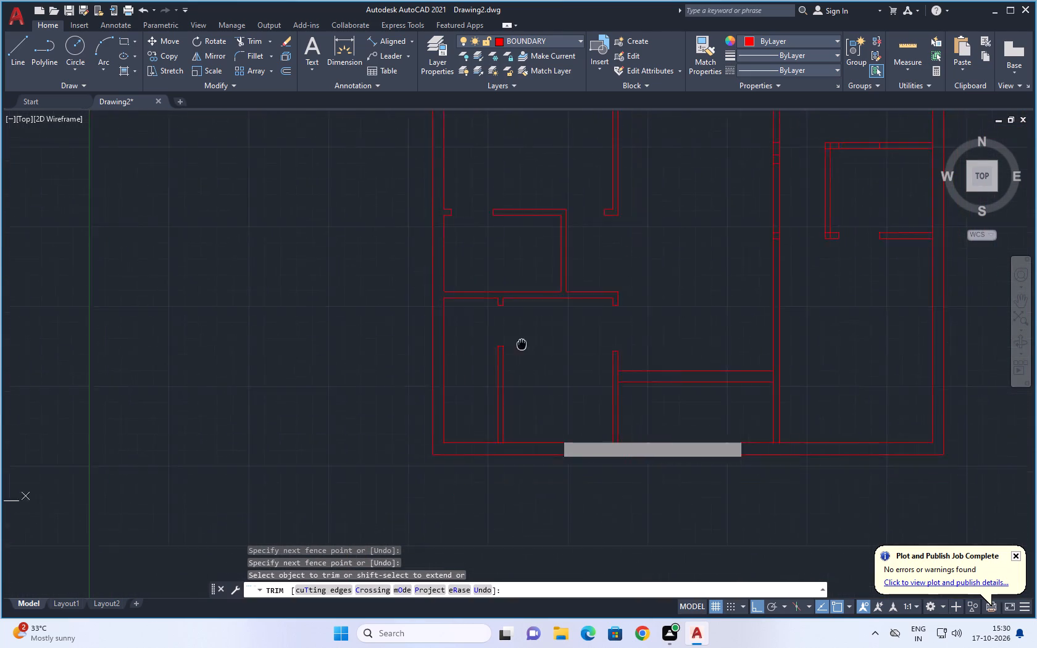
middle_click_drag(513, 334, 502, 326)
scroll(593, 358, "up", 3)
left_click_drag(583, 351, 606, 349)
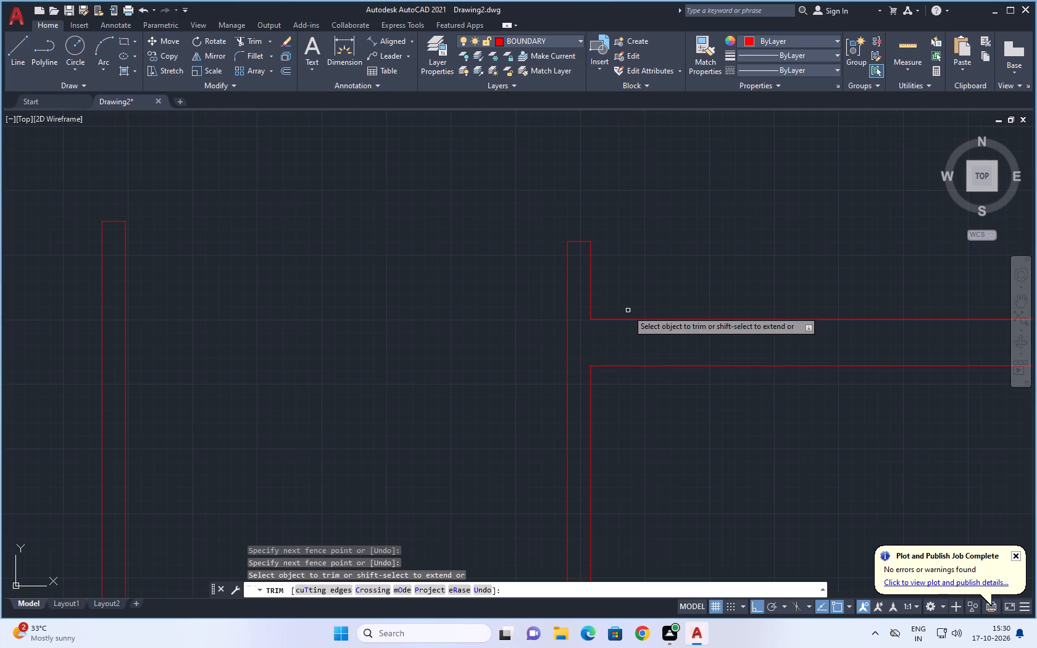
Trim the bottom outer wall's inner line where the two lower-left partitions meet it.
scroll(646, 274, "down", 5)
scroll(594, 315, "up", 1)
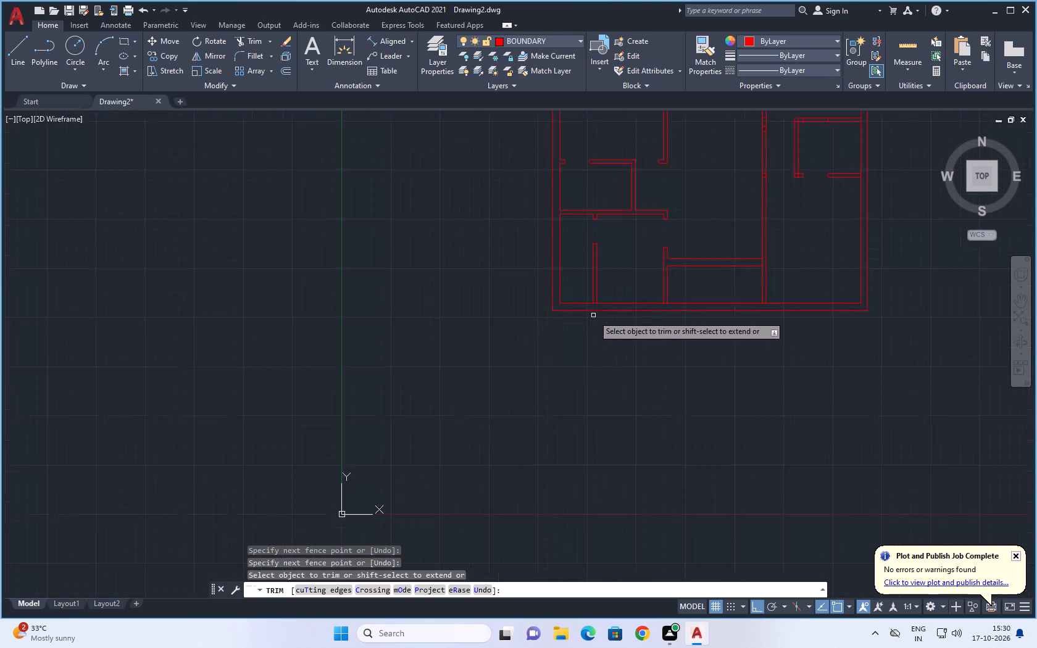
scroll(593, 314, "up", 4)
left_click_drag(587, 257, 588, 275)
scroll(688, 227, "down", 2)
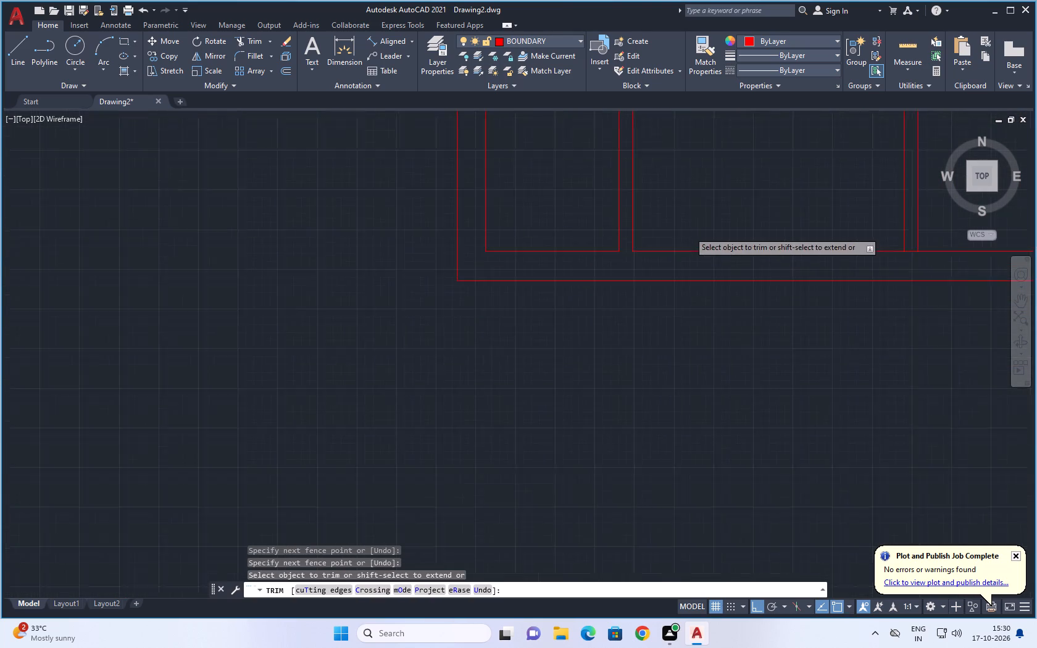
scroll(689, 233, "down", 2)
middle_click_drag(724, 310, 538, 426)
scroll(555, 355, "up", 4)
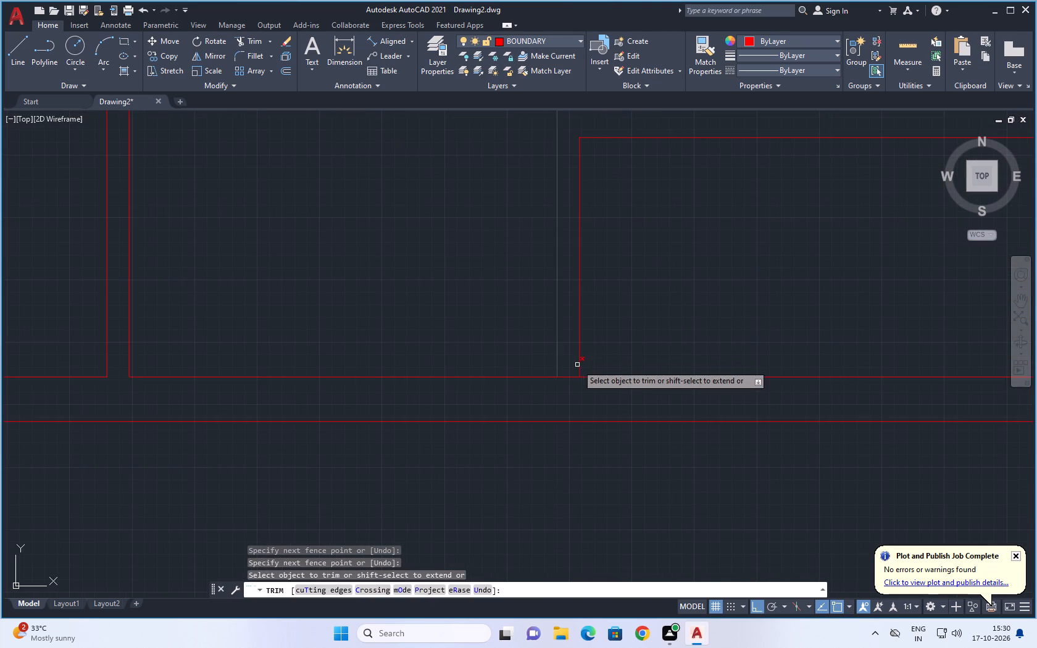
left_click_drag(568, 367, 572, 392)
Trim the bottom outer wall's inner line where the long central-right vertical wall meets it.
scroll(644, 384, "down", 2)
scroll(709, 401, "down", 1)
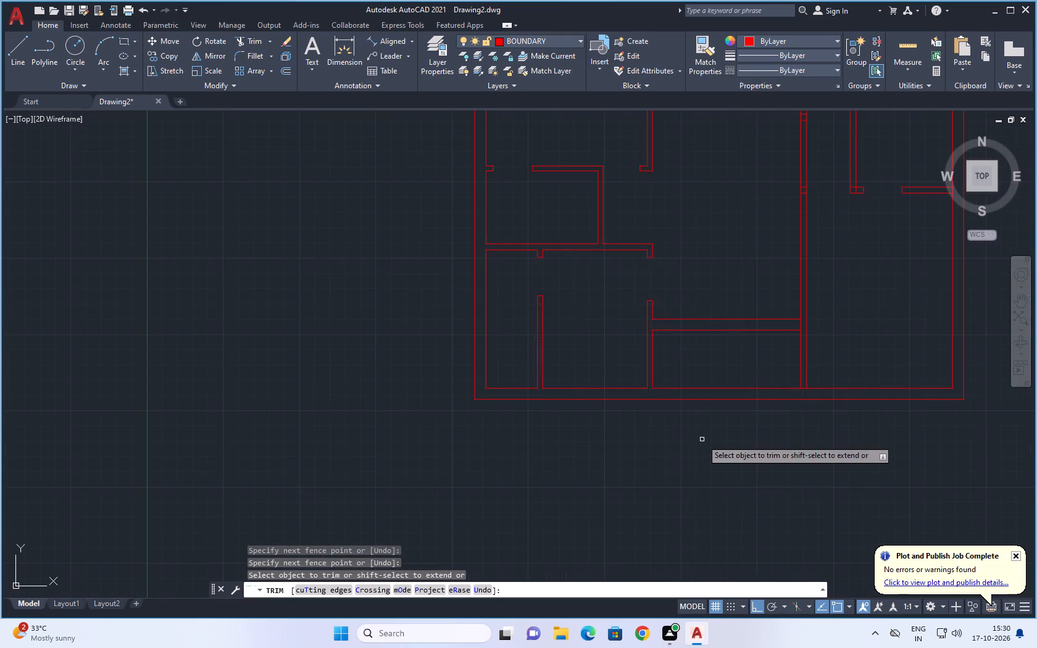
middle_click_drag(697, 439, 479, 438)
scroll(586, 378, "up", 4)
left_click_drag(576, 432, 576, 457)
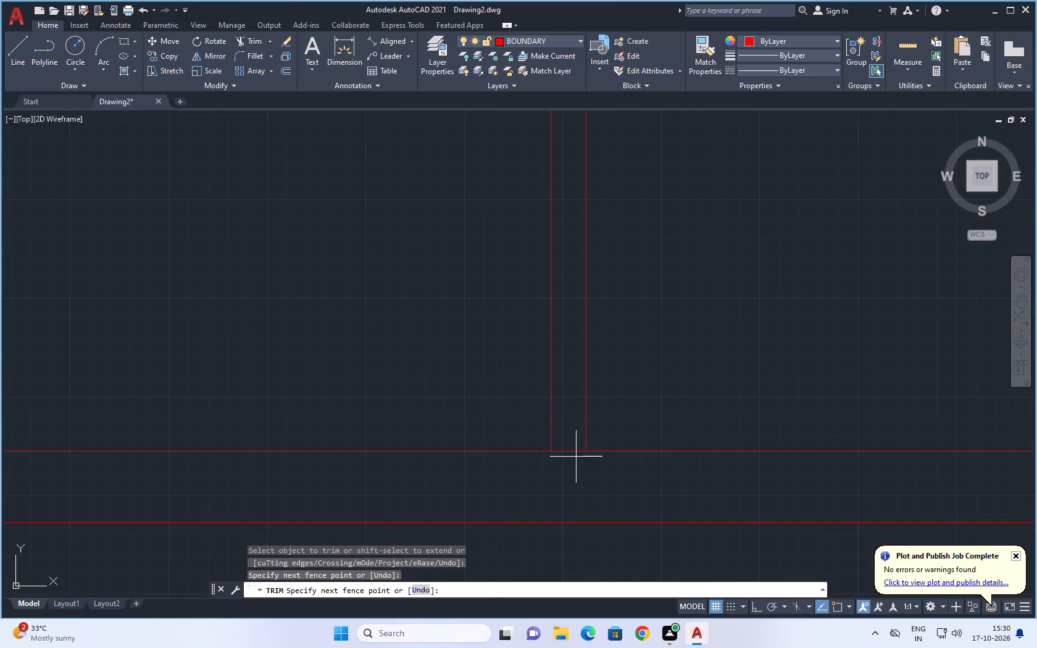
left_click_drag(576, 457, 576, 470)
Trim the line across the junction of the bottom-centre horizontal wall and the long vertical wall at its right end.
scroll(687, 316, "down", 4)
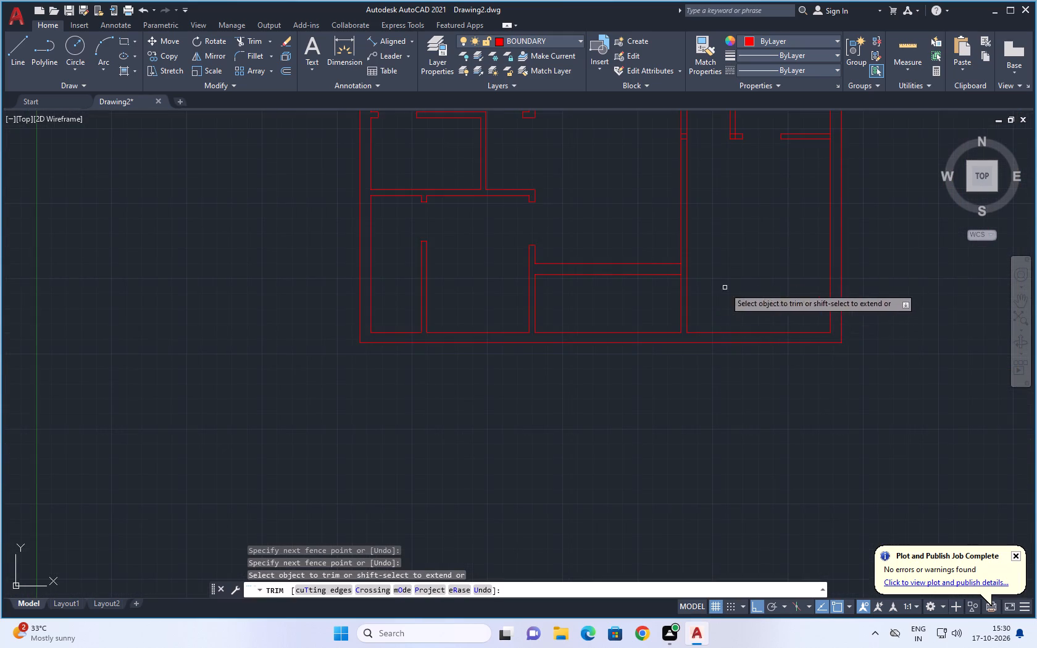
middle_click_drag(714, 301, 639, 405)
scroll(605, 391, "up", 2)
left_click_drag(598, 352, 616, 355)
Remove the uppermost of the three short cross lines inside the long vertical wall, level with the right-hand room's top wall.
scroll(683, 316, "down", 4)
middle_click_drag(709, 281, 631, 442)
scroll(612, 422, "up", 3)
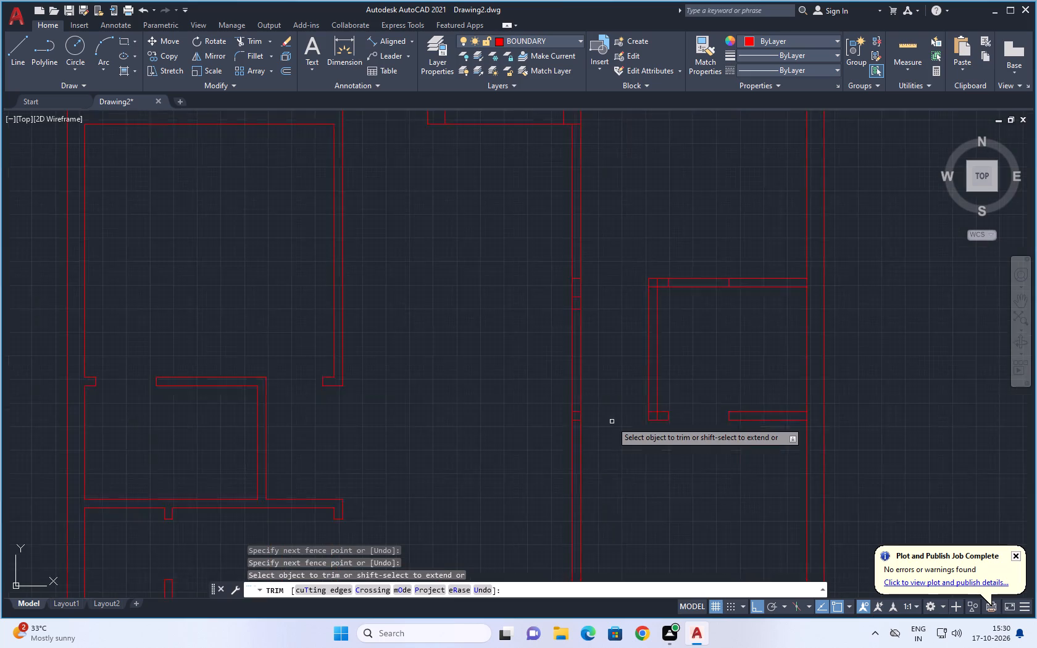
scroll(612, 422, "up", 1)
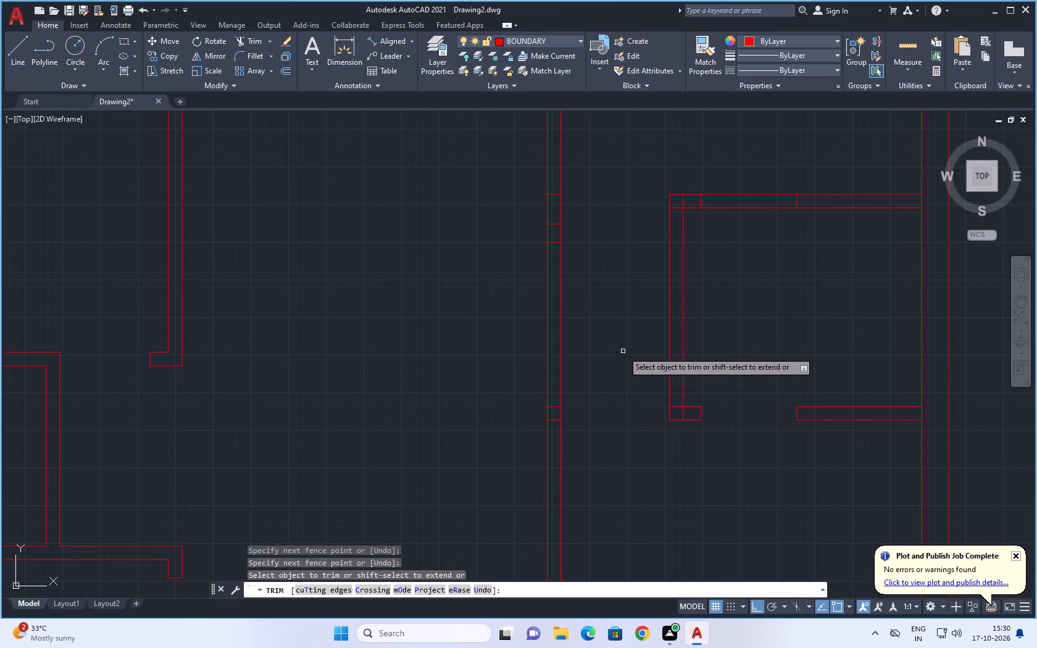
middle_click_drag(617, 333, 601, 465)
scroll(592, 407, "up", 1)
middle_click_drag(601, 349, 596, 452)
scroll(601, 386, "up", 1)
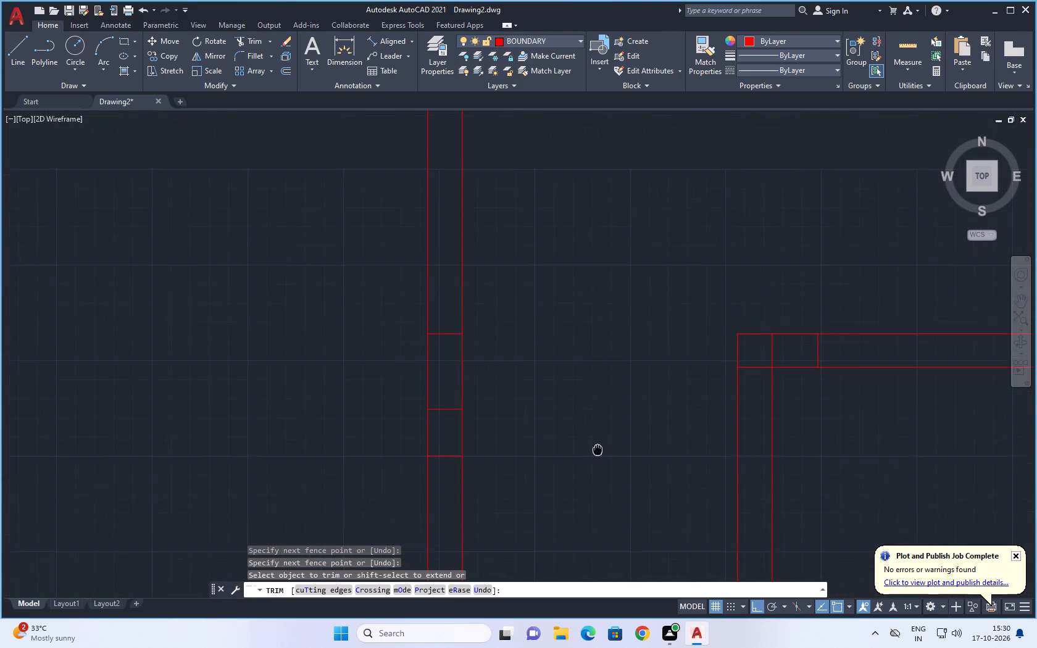
left_click_drag(440, 332, 443, 357)
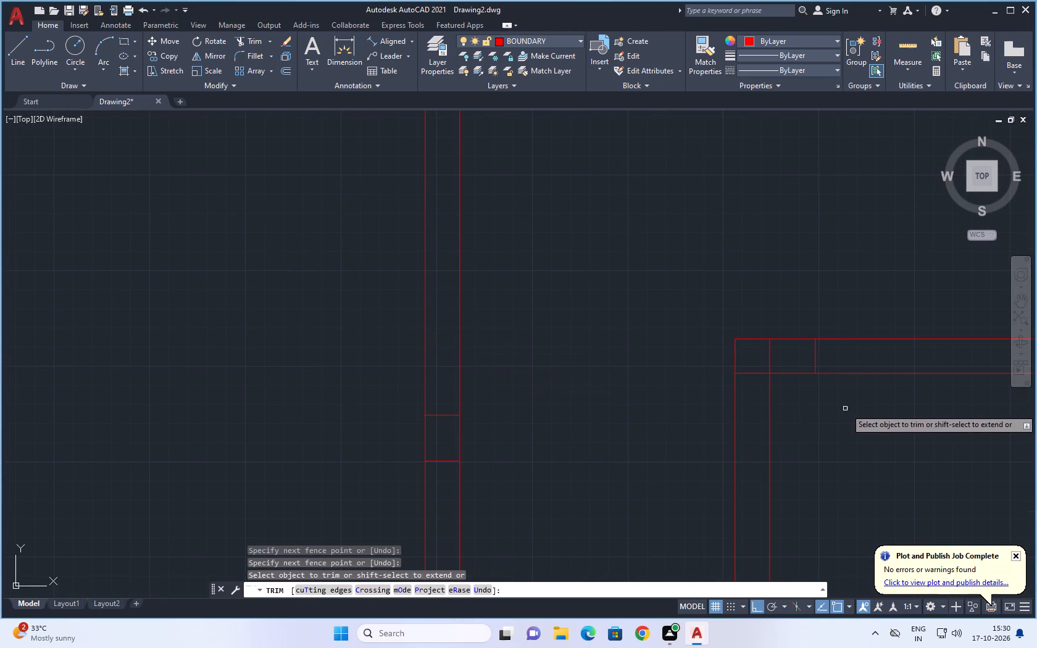
Trim the overlaps at the right-hand room's upper-left corner and remove both short cross lines inside its top wall.
scroll(846, 410, "down", 2)
middle_click_drag(852, 416, 638, 389)
scroll(635, 391, "up", 1)
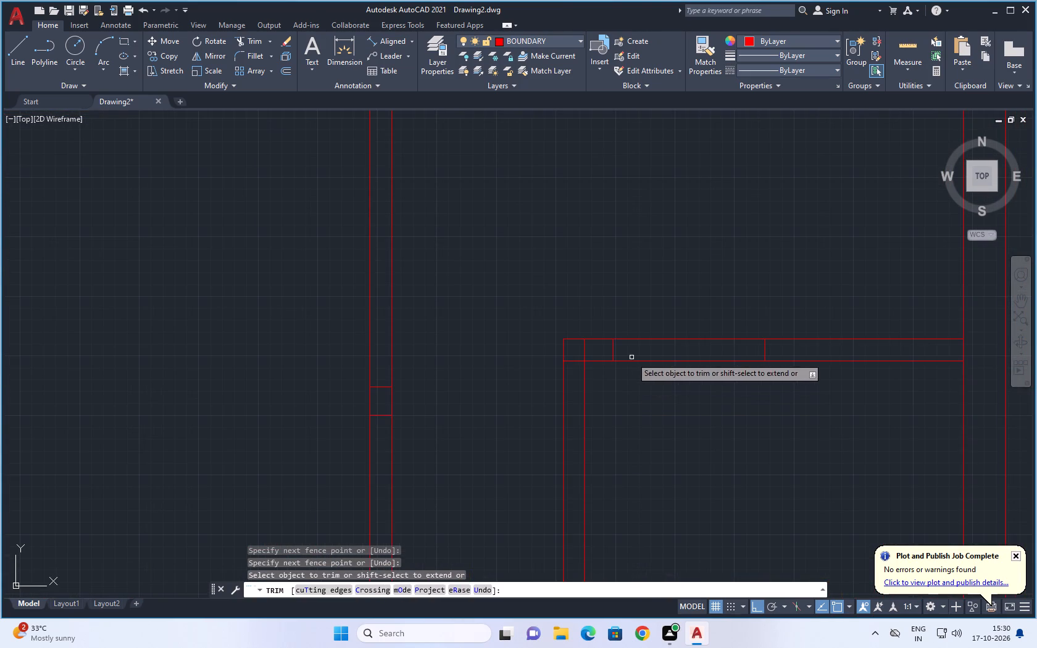
left_click_drag(634, 348, 575, 369)
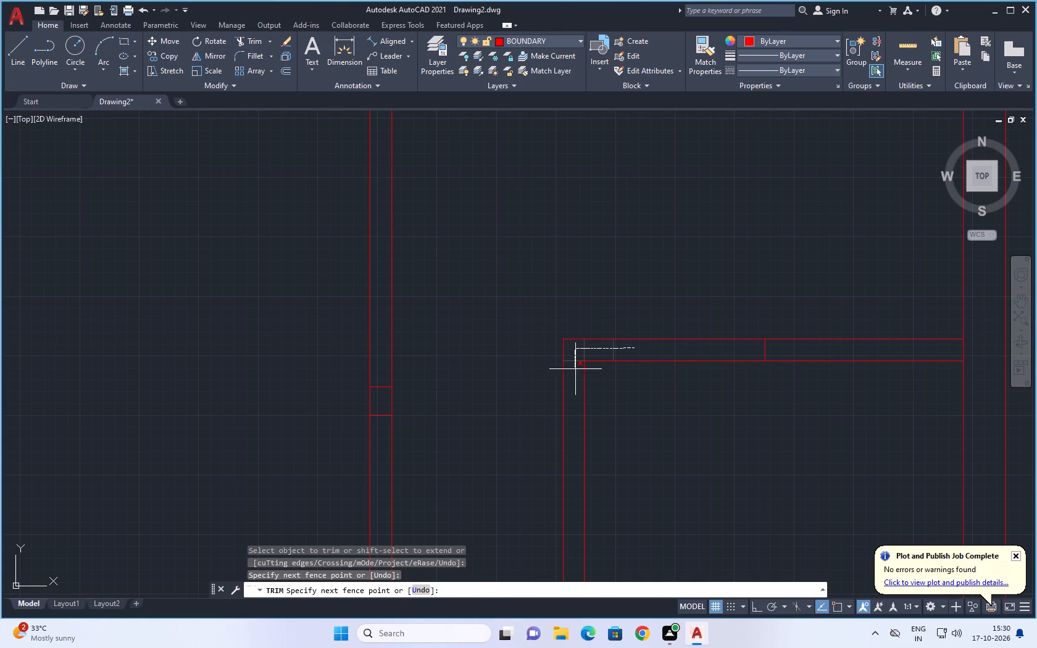
left_click_drag(575, 369, 575, 375)
left_click_drag(744, 351, 799, 357)
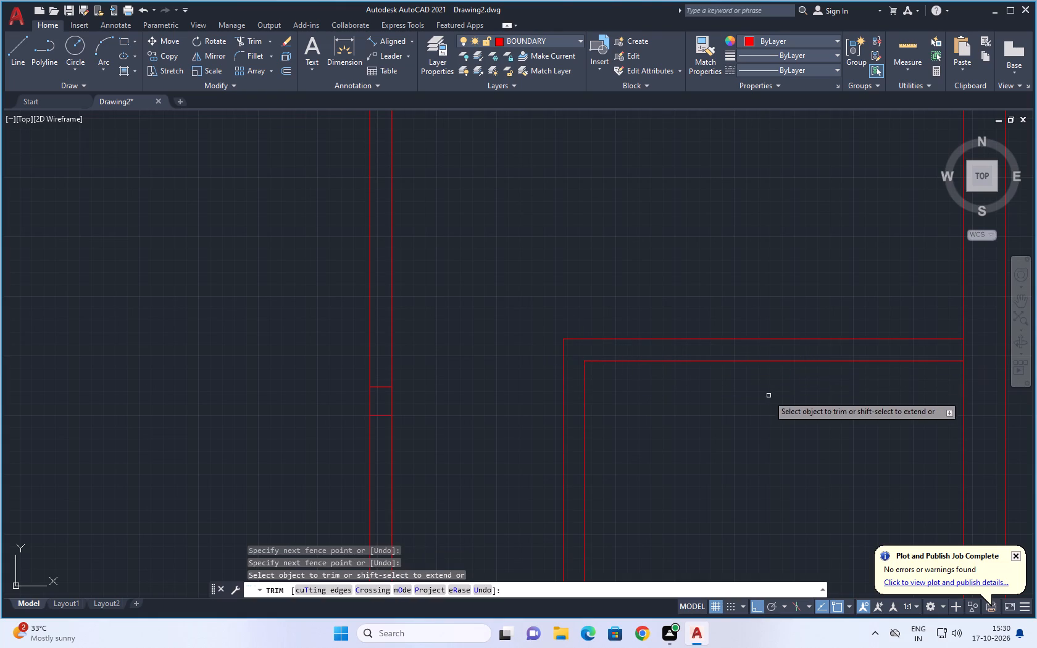
Trim the overlapping lines at the right-hand room's lower-left corner, where its left wall meets the door stub.
scroll(756, 424, "down", 2)
middle_click_drag(738, 456, 687, 336)
scroll(641, 426, "up", 3)
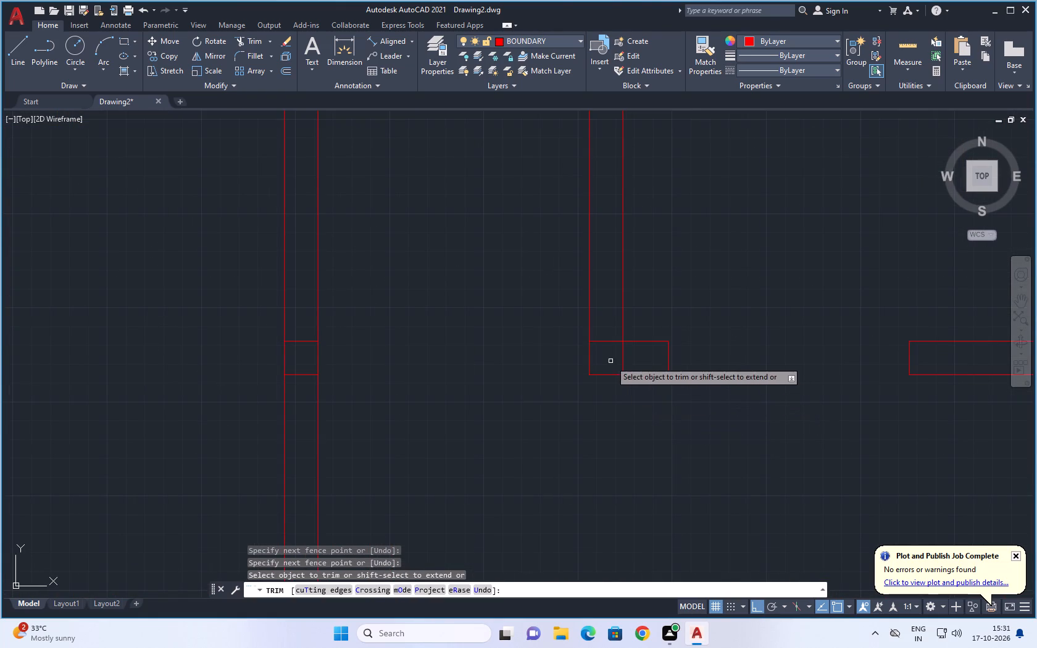
left_click_drag(604, 333, 633, 366)
Trim the overlapping lines at the two lower corners of the small square room in the centre of the plan.
scroll(679, 441, "down", 3)
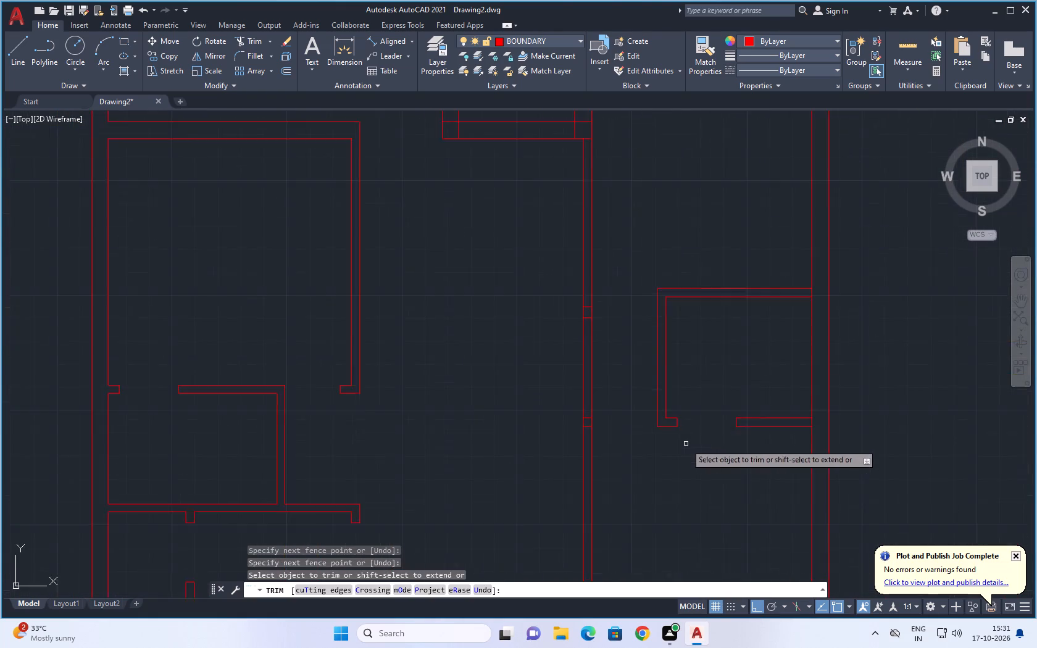
scroll(686, 443, "down", 3)
middle_click_drag(685, 366, 654, 459)
scroll(626, 455, "up", 5)
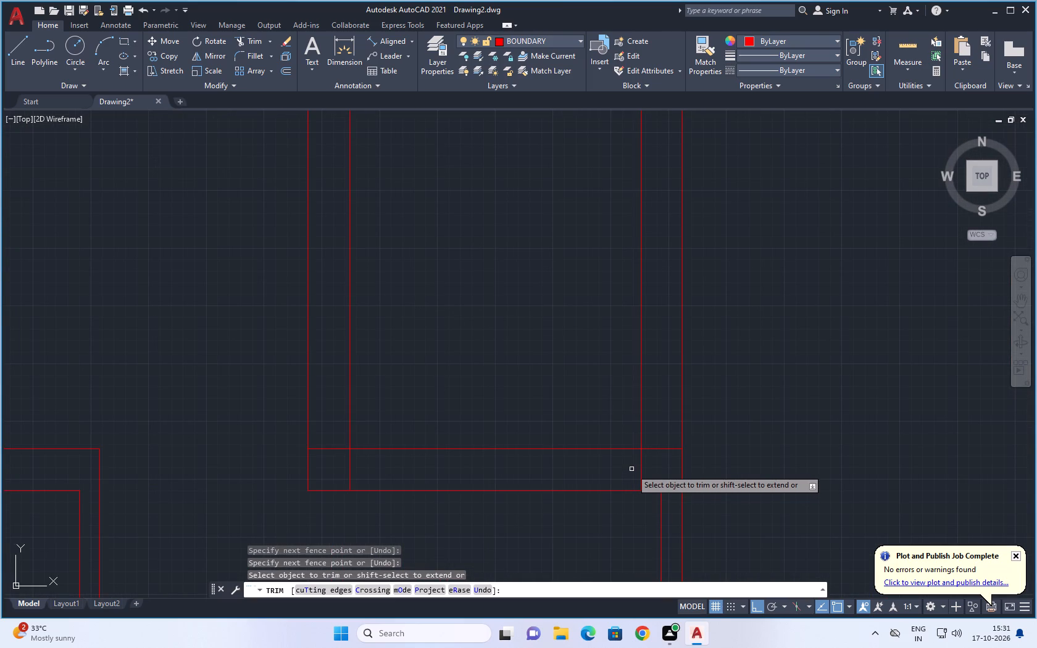
left_click_drag(624, 468, 648, 465)
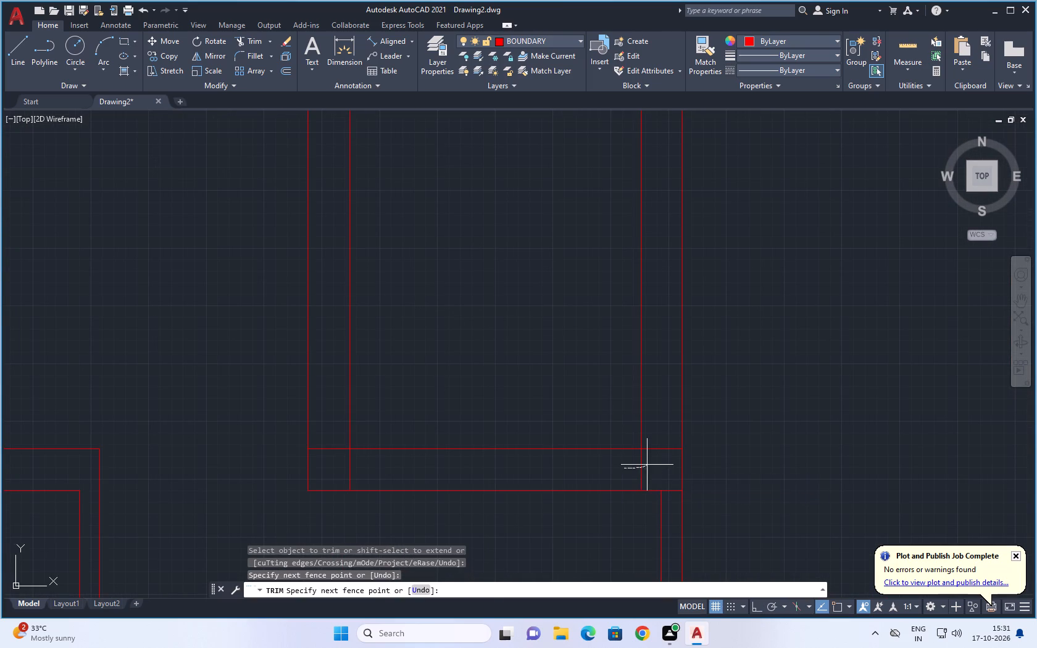
left_click_drag(648, 465, 660, 444)
left_click_drag(328, 438, 342, 465)
left_click_drag(342, 465, 364, 469)
Trim the overlapping lines at the upper-left and upper-right corners of the central square room.
scroll(426, 371, "down", 2)
middle_click_drag(442, 337, 431, 478)
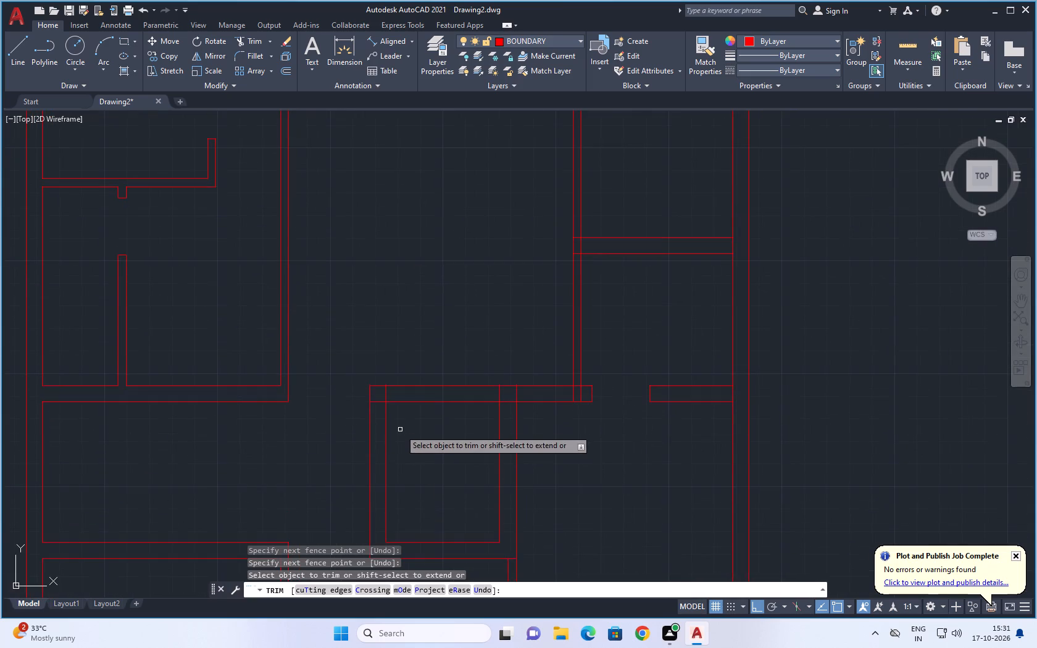
scroll(400, 426, "up", 2)
left_click_drag(383, 351, 341, 377)
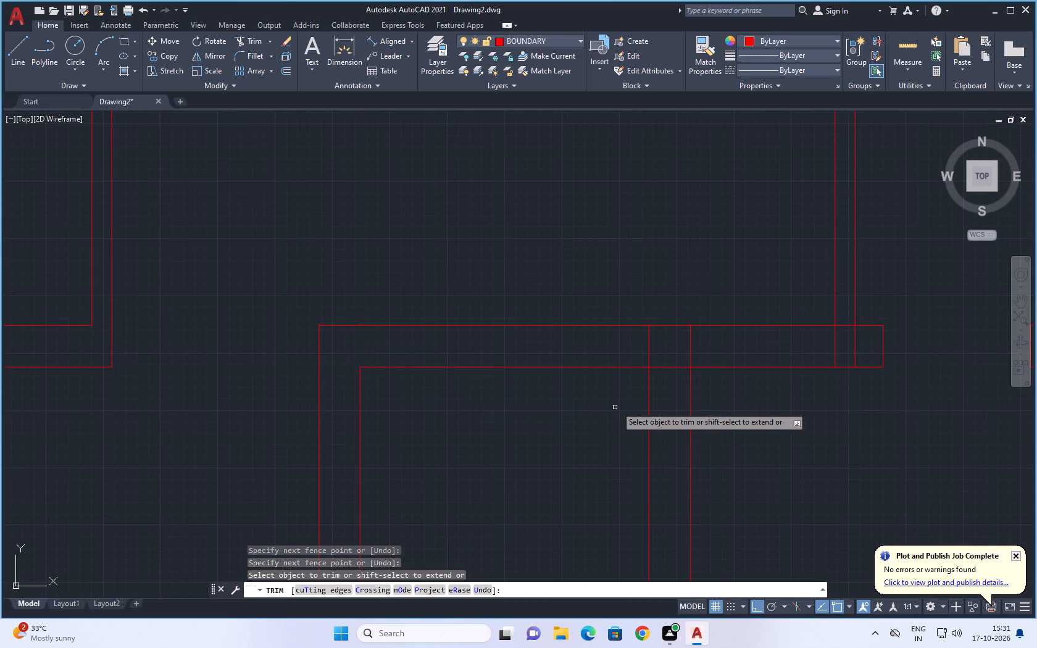
left_click_drag(641, 346, 670, 388)
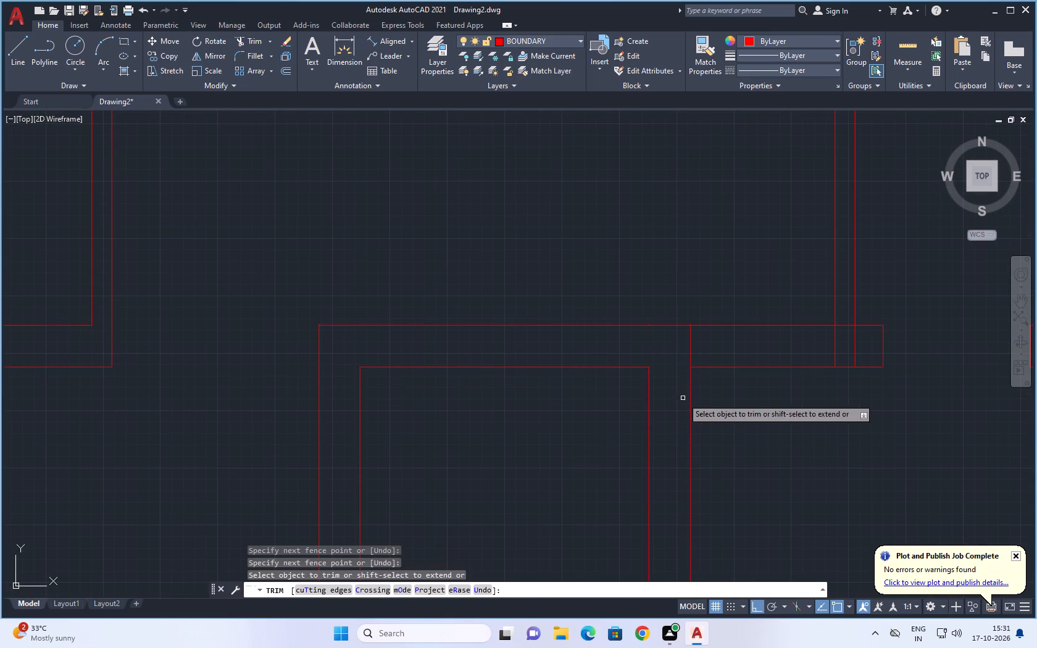
Trim the overlapping lines where the vertical partition meets the door stub wall to the right of the central square room.
scroll(751, 436, "down", 1)
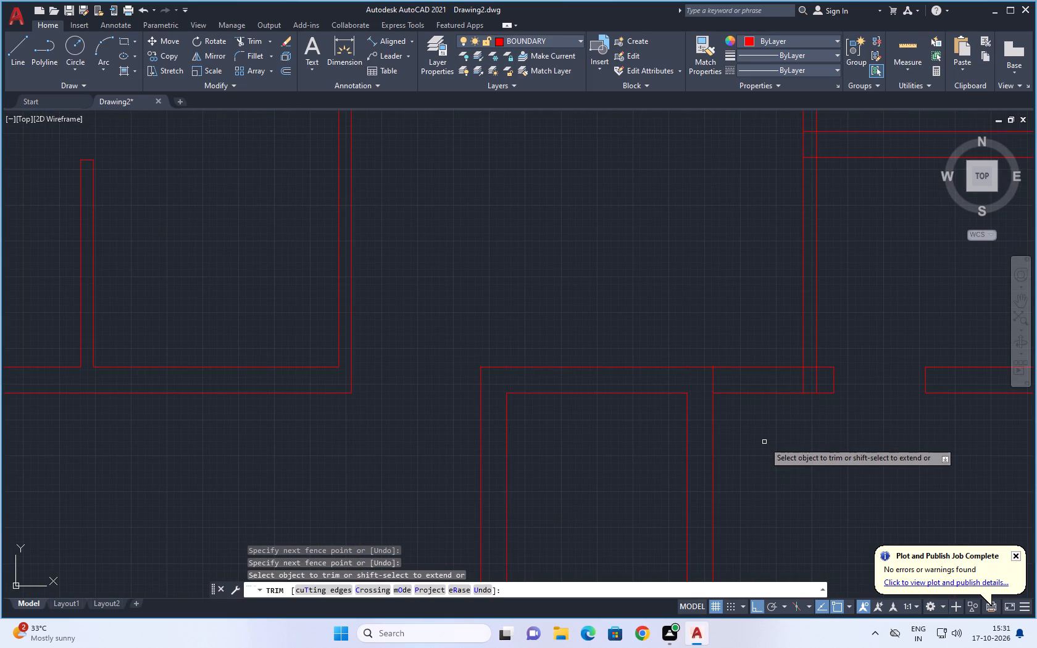
scroll(767, 429, "down", 1)
middle_click_drag(767, 428, 662, 444)
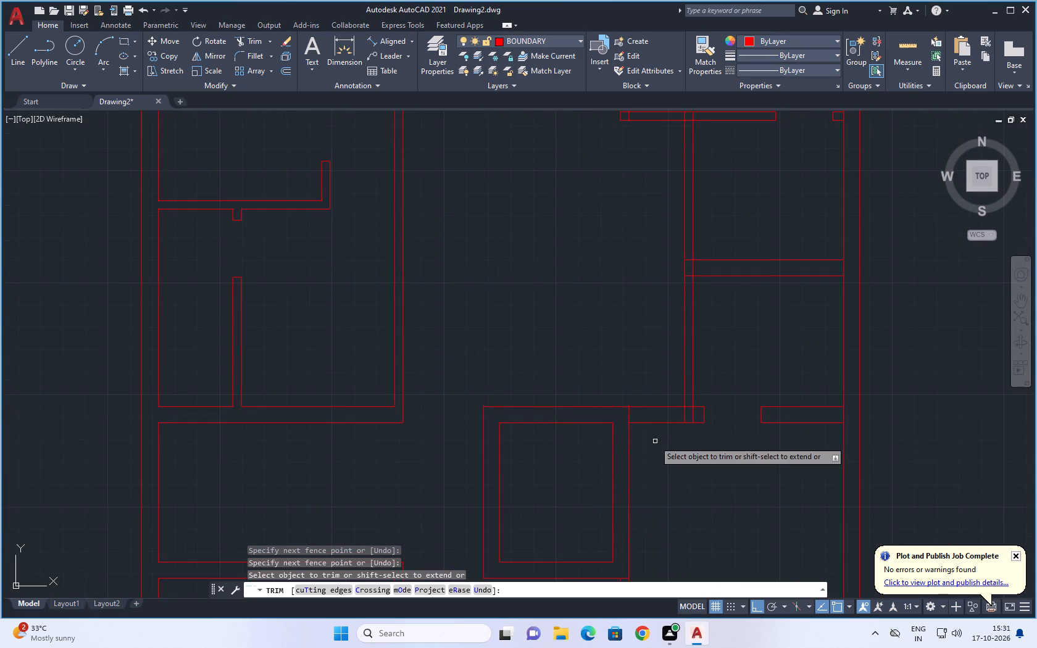
scroll(646, 427, "up", 1)
left_click_drag(702, 406, 720, 406)
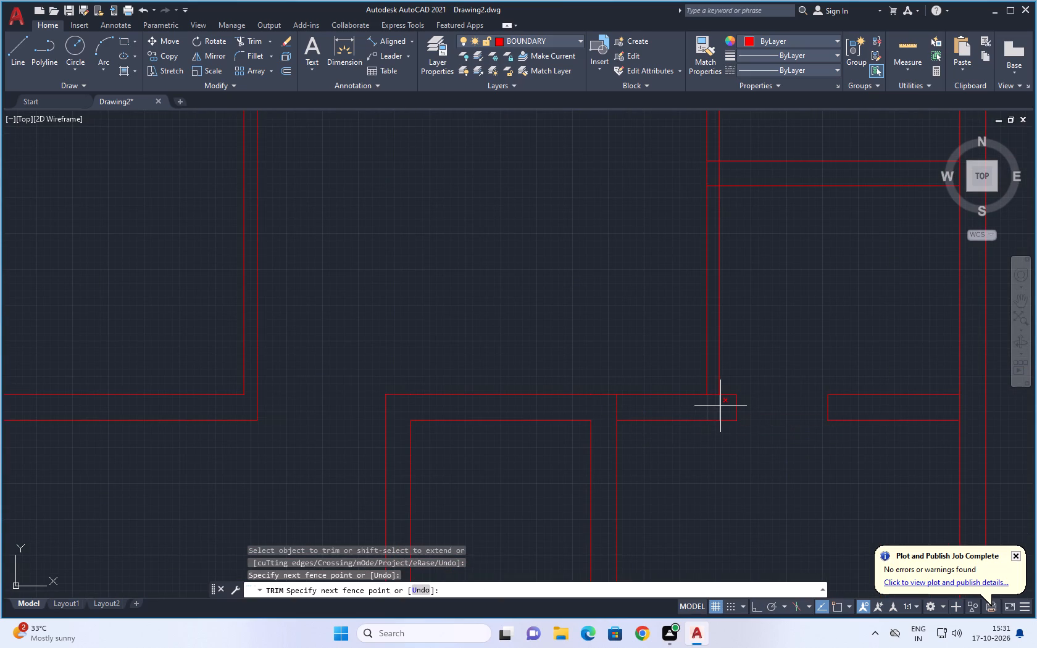
left_click_drag(720, 406, 725, 406)
scroll(714, 399, "up", 2)
left_click_drag(710, 380, 710, 413)
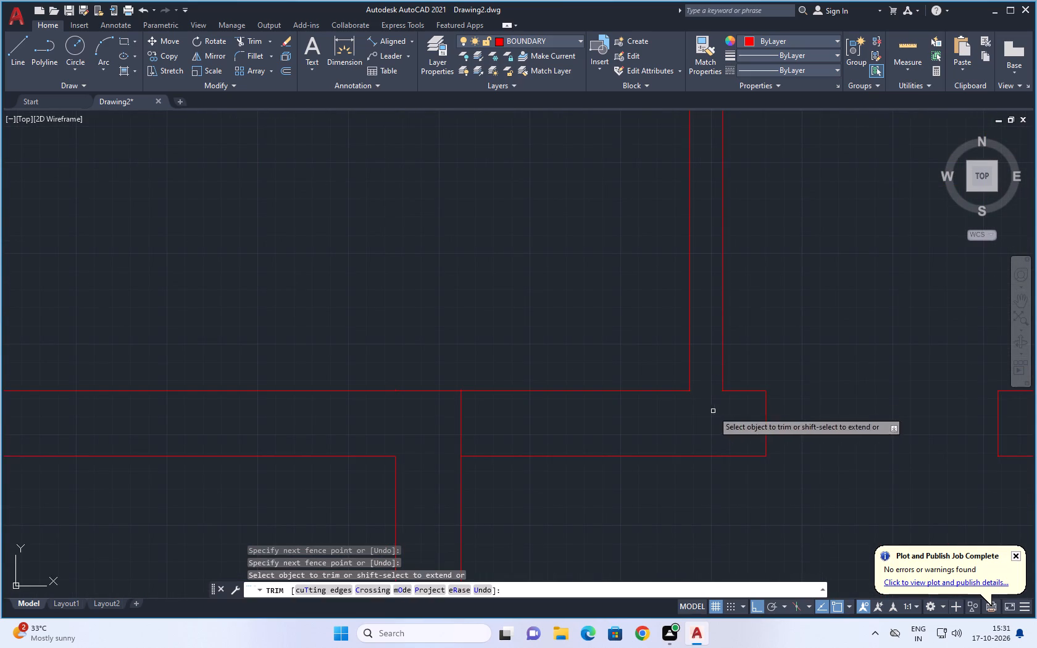
Trim the overlapping lines where the horizontal wall between the two right-hand rooms meets their left partition.
scroll(775, 336, "down", 2)
middle_click_drag(810, 302, 685, 427)
middle_click_drag(716, 355, 704, 404)
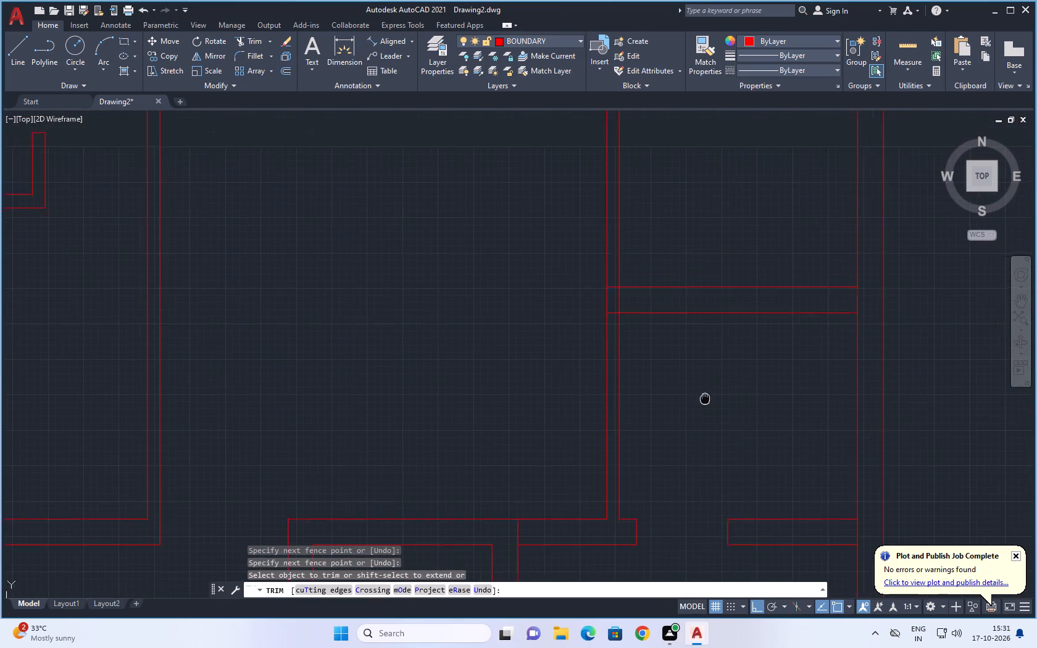
middle_click_drag(704, 404, 696, 425)
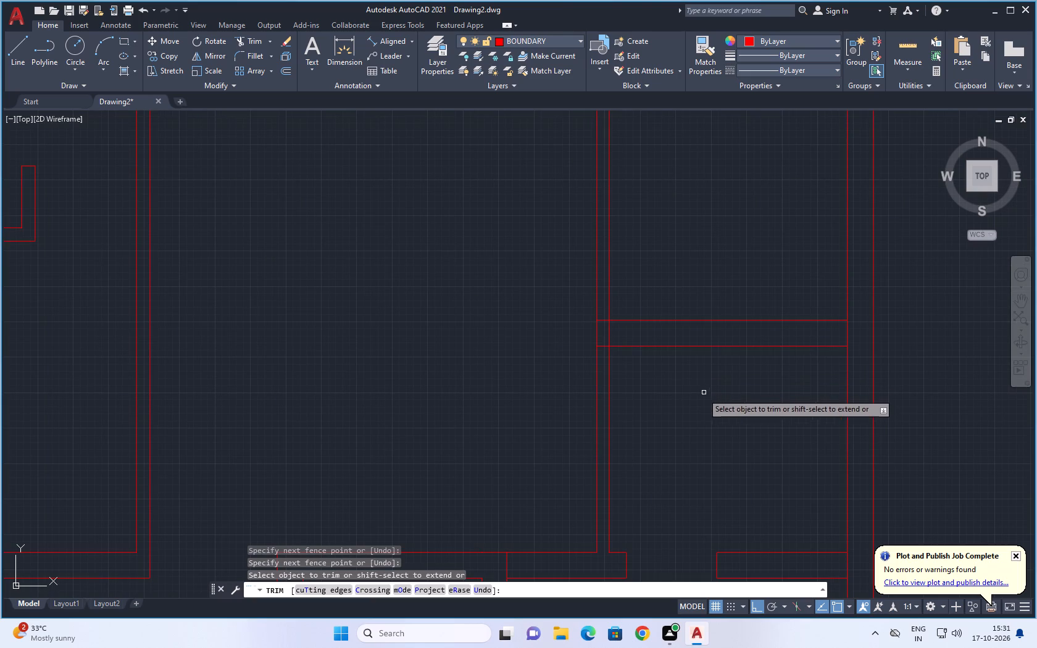
scroll(599, 334, "up", 2)
left_click_drag(605, 283, 599, 392)
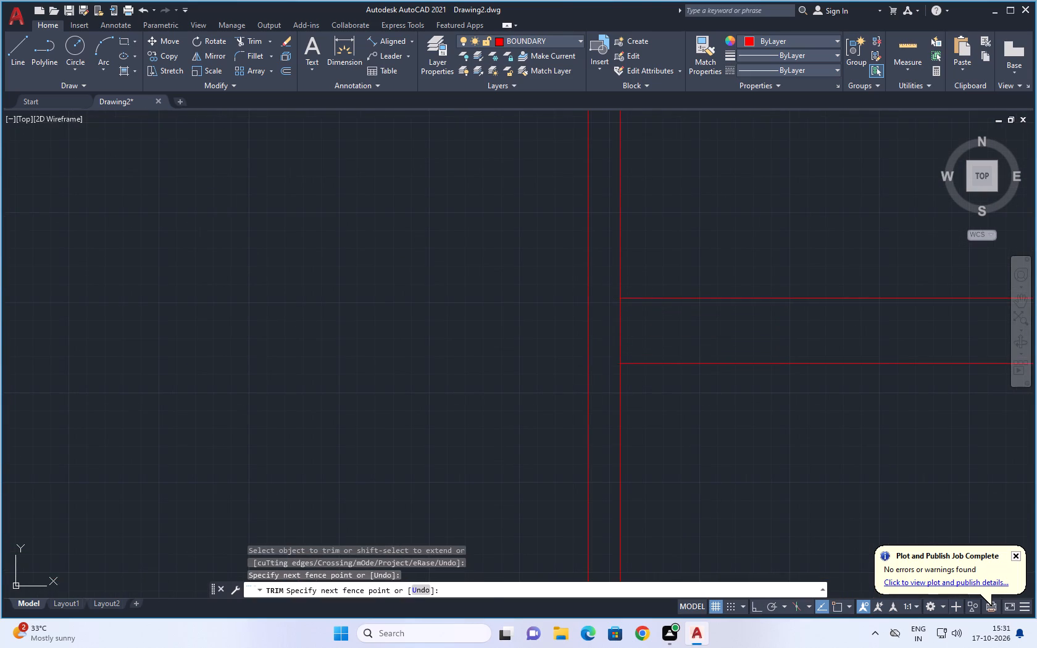
left_click_drag(607, 328, 633, 335)
Trim the right outer wall's inner line at the lower door stub and at the wall dividing the two right-hand rooms.
scroll(705, 430, "down", 5)
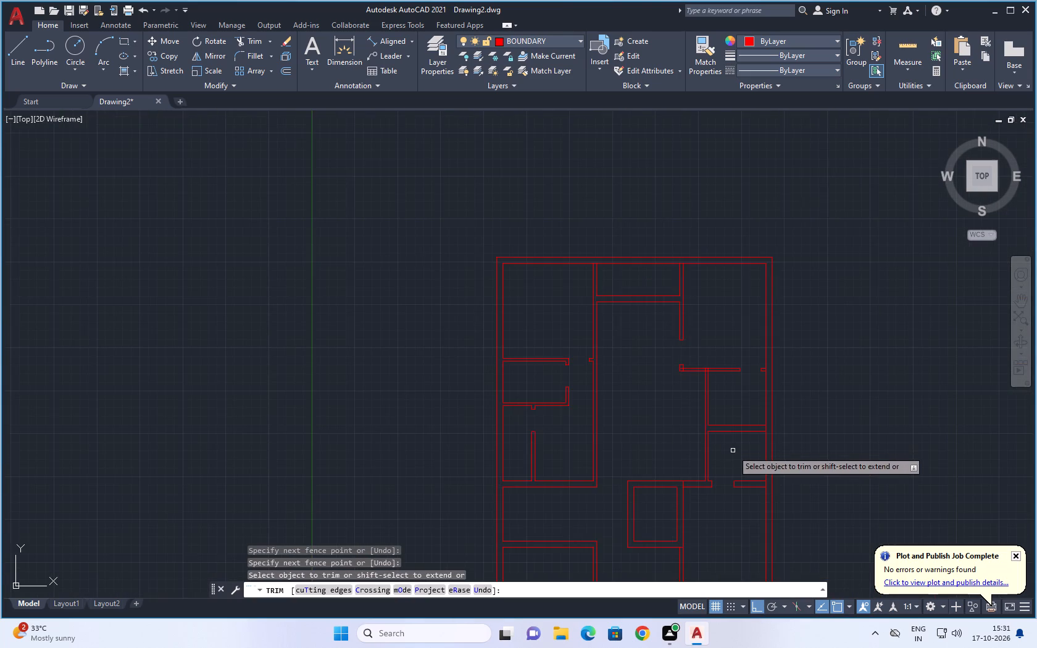
middle_click_drag(733, 456, 624, 357)
scroll(652, 388, "up", 4)
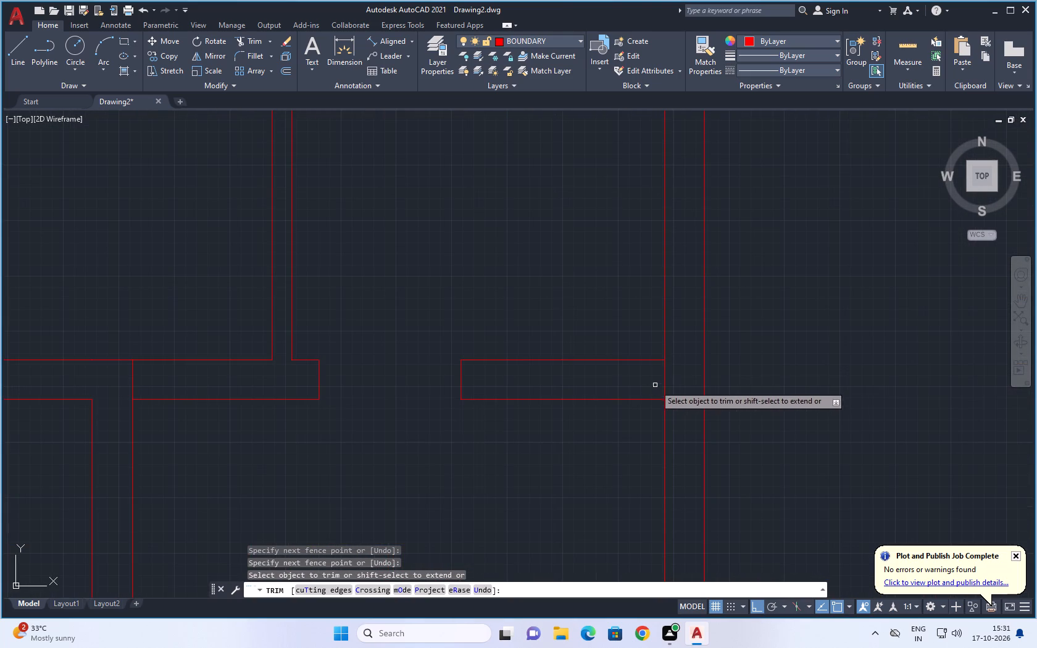
left_click_drag(655, 382, 678, 378)
scroll(543, 272, "down", 4)
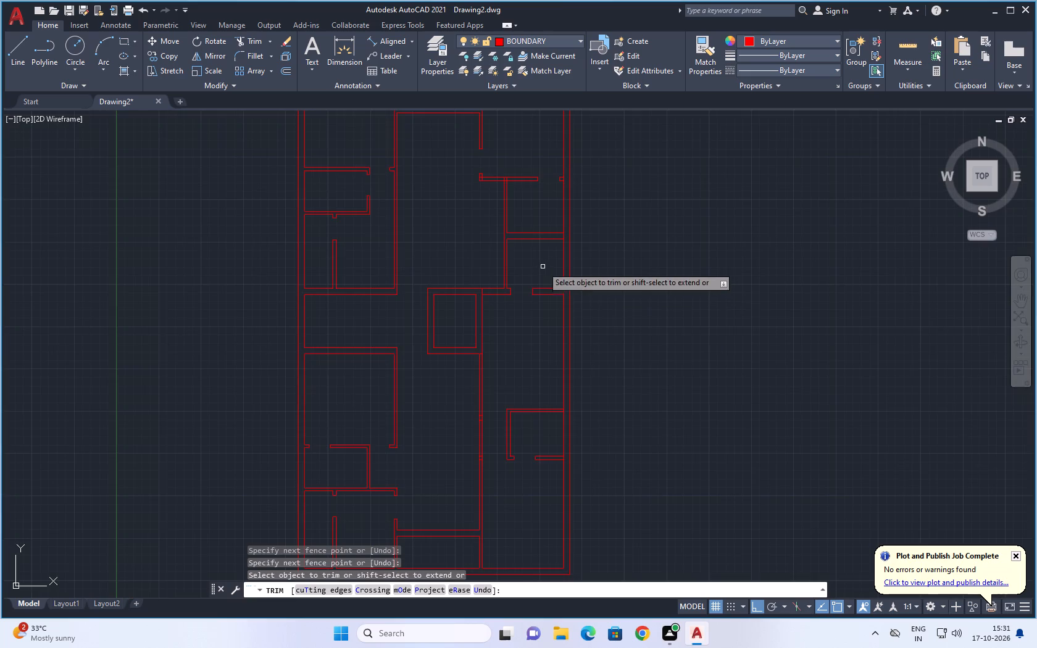
middle_click_drag(543, 269, 556, 409)
scroll(567, 359, "up", 3)
scroll(578, 413, "up", 2)
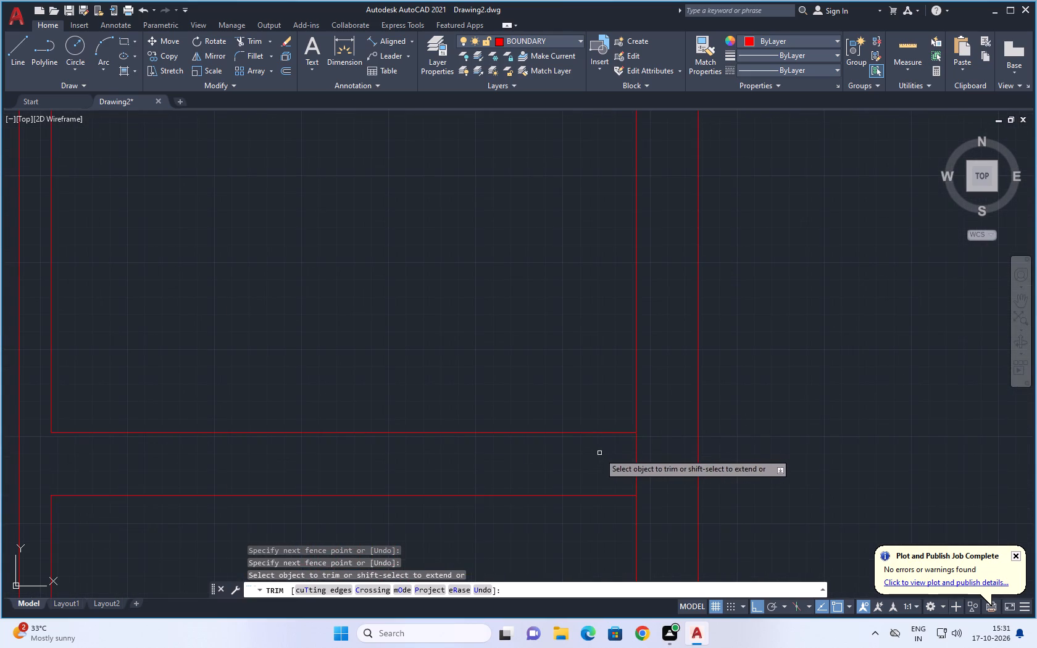
left_click_drag(607, 459, 648, 456)
Trim the right outer wall's inner line where it crosses the short door stub above the right-hand rooms.
scroll(505, 334, "down", 3)
middle_click_drag(452, 291, 468, 413)
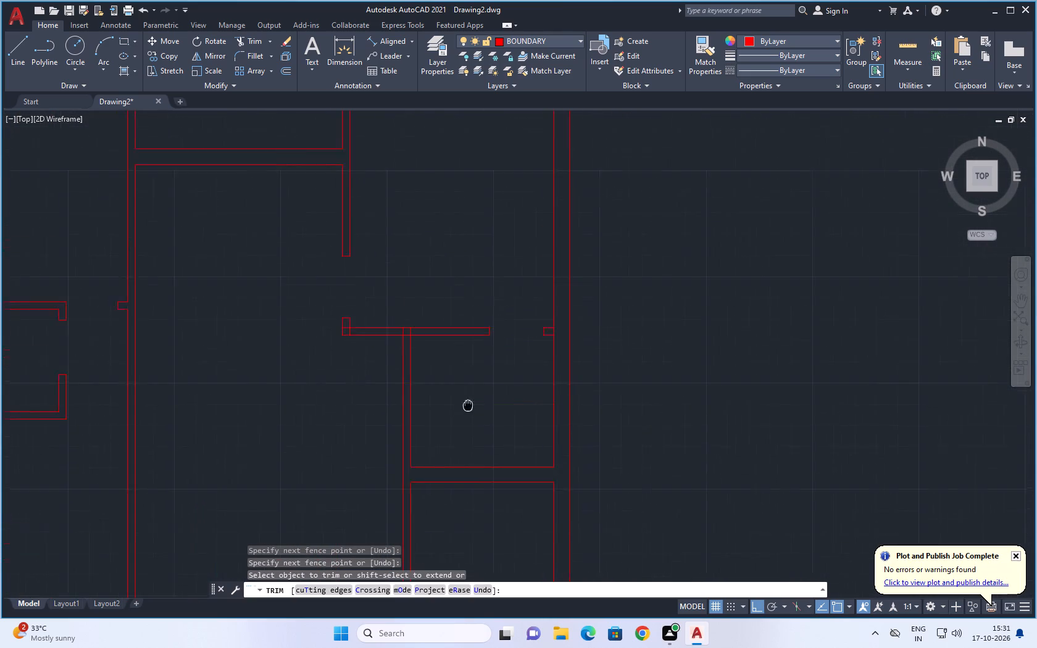
middle_click_drag(468, 413, 478, 444)
scroll(535, 376, "up", 2)
scroll(590, 386, "up", 1)
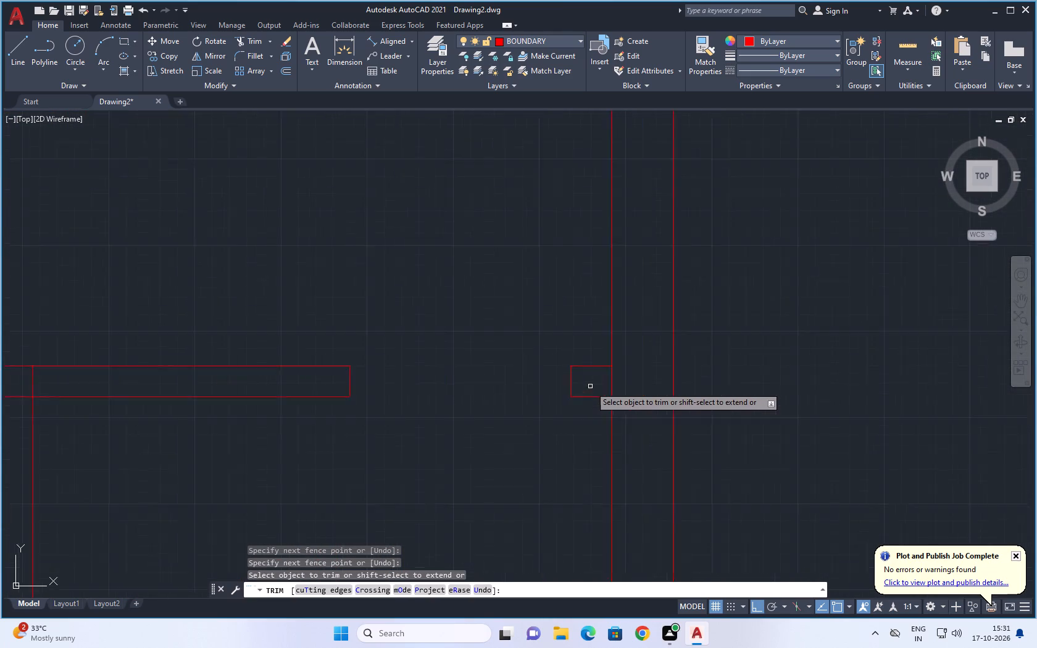
scroll(590, 386, "up", 1)
left_click_drag(599, 387, 647, 375)
Trim the overlapping lines at the corner where the upper right room's bottom wall meets its short vertical door stub.
scroll(427, 345, "down", 2)
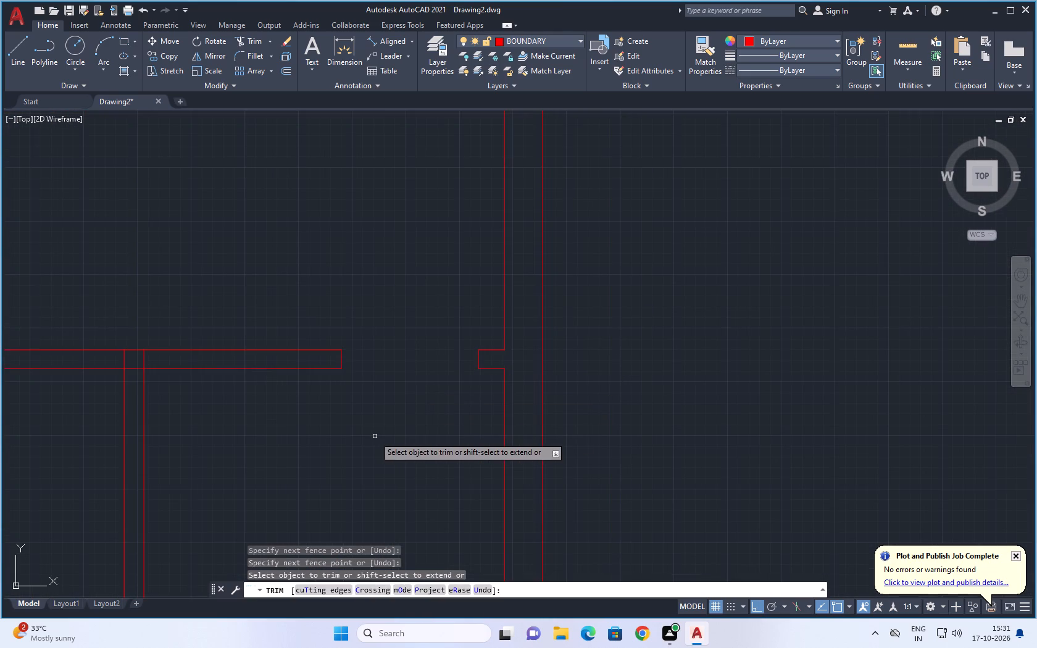
scroll(372, 433, "down", 2)
middle_click_drag(375, 439, 470, 438)
scroll(281, 404, "up", 3)
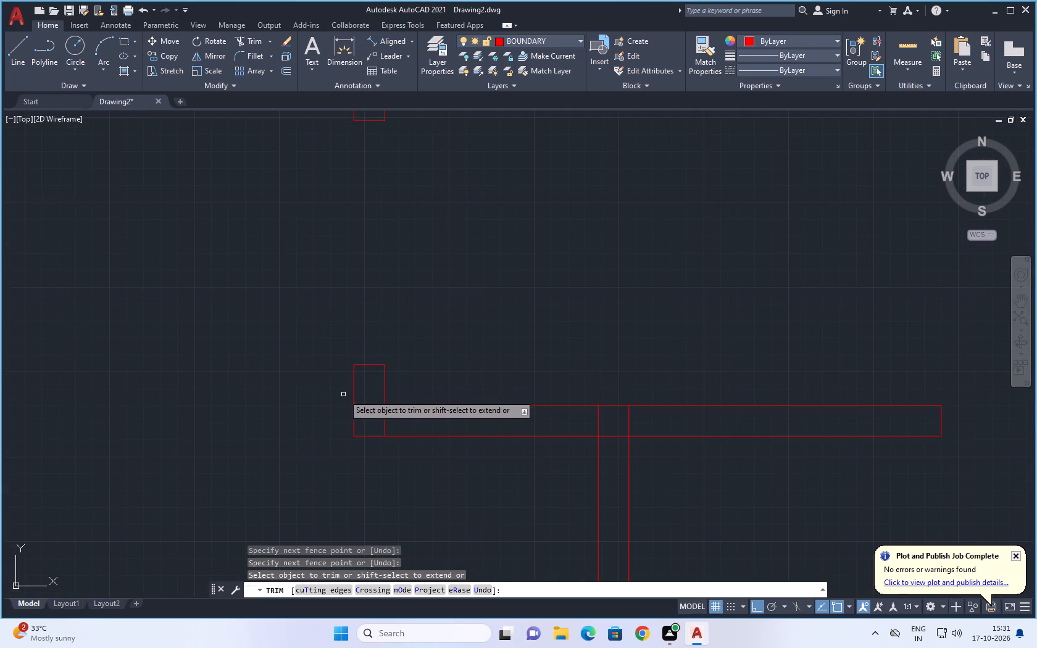
scroll(346, 399, "up", 2)
left_click_drag(391, 389, 465, 452)
Trim the overlapping lines where the right-hand rooms' left partition meets the upper right room's bottom wall.
scroll(503, 387, "down", 1)
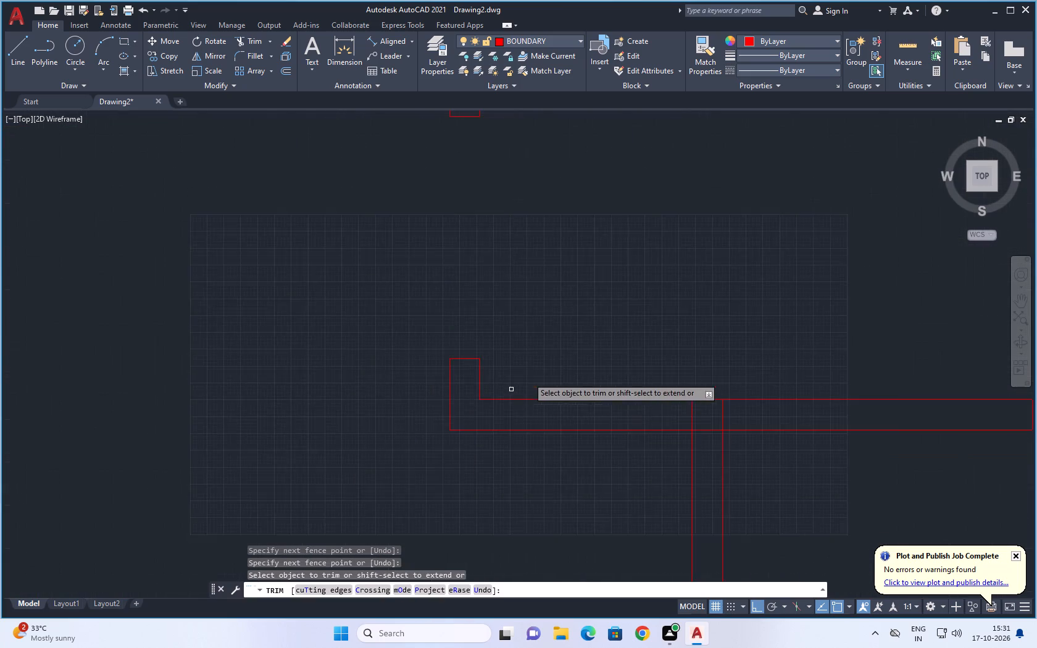
scroll(528, 377, "down", 2)
middle_click_drag(550, 344, 364, 320)
scroll(453, 376, "up", 3)
left_click_drag(412, 354, 583, 354)
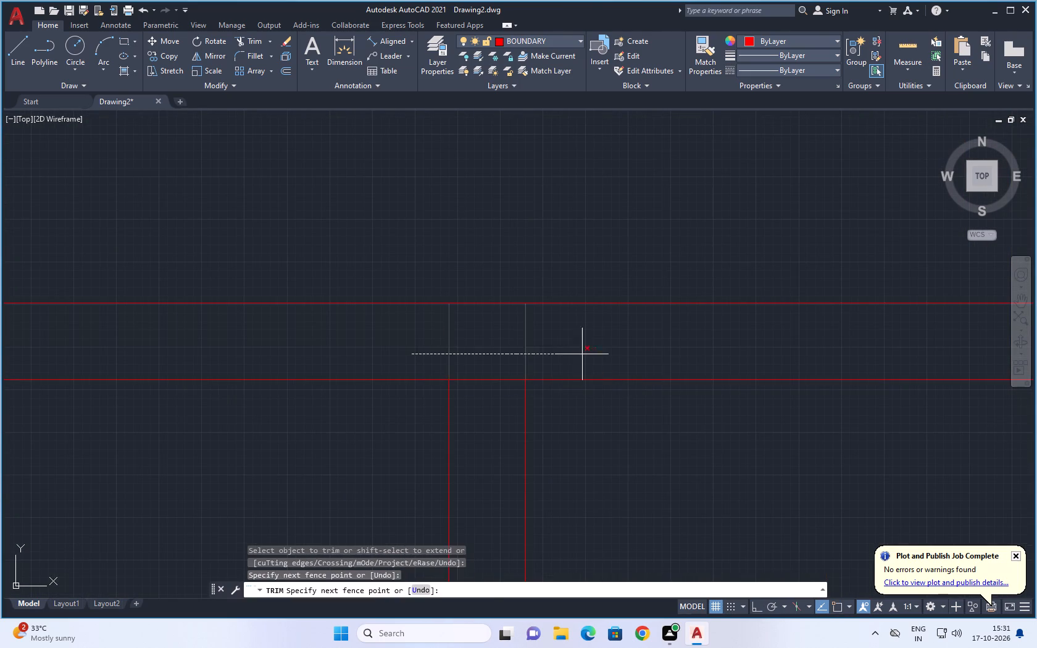
left_click_drag(583, 354, 593, 354)
left_click_drag(492, 368, 499, 430)
Trim the top outer wall's inner line where the two vertical partitions beside the top middle room meet it.
scroll(534, 283, "down", 3)
scroll(570, 353, "down", 2)
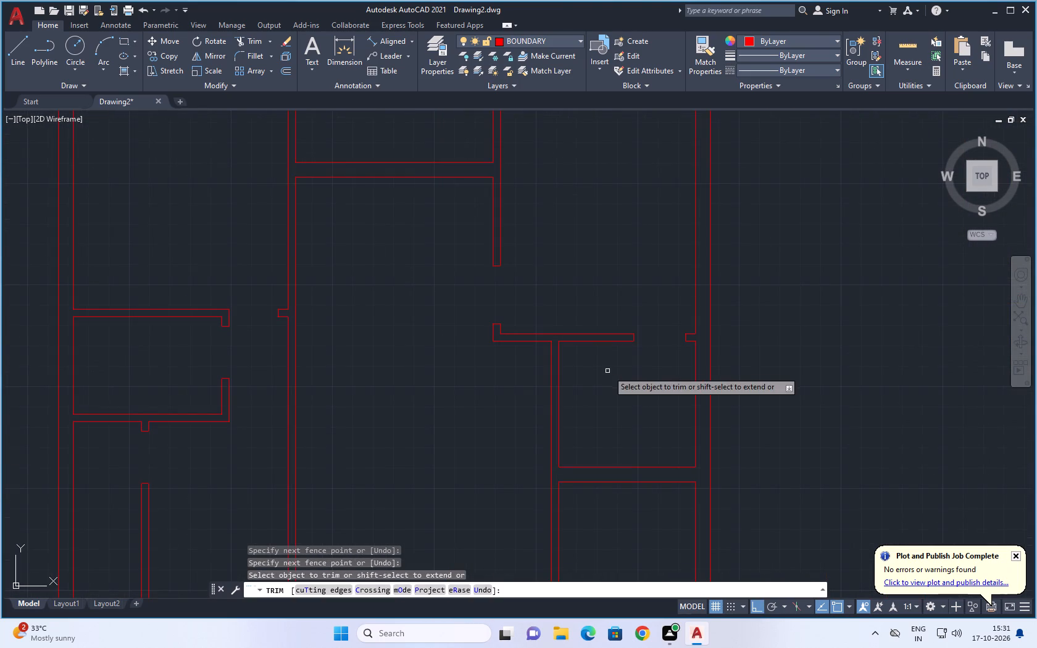
middle_click_drag(562, 270, 583, 410)
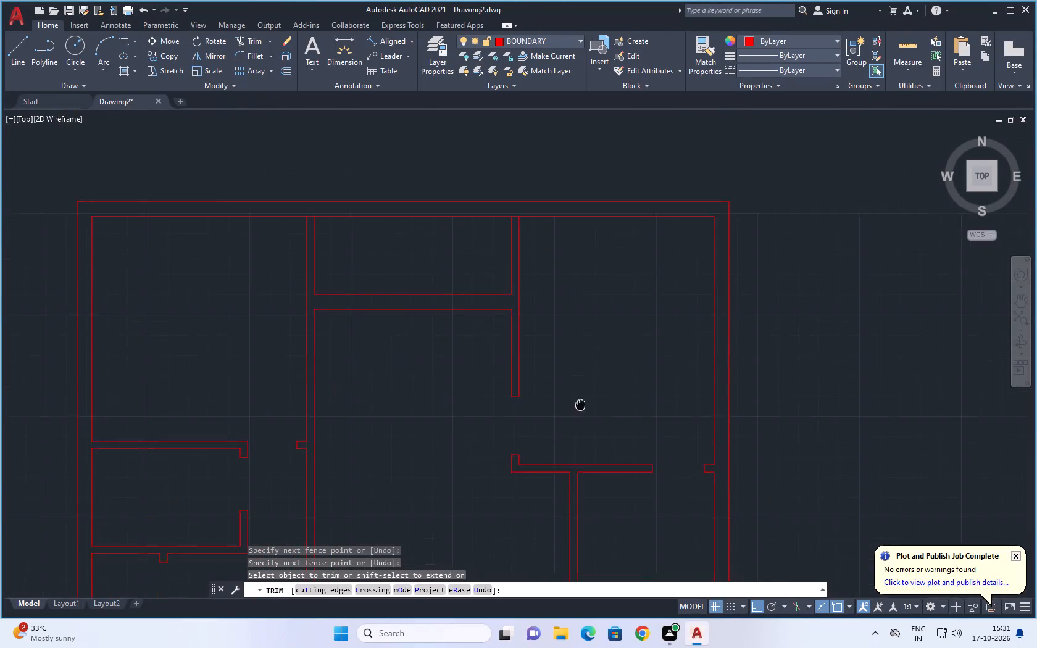
middle_click_drag(583, 410, 680, 488)
scroll(379, 317, "up", 2)
scroll(435, 311, "up", 2)
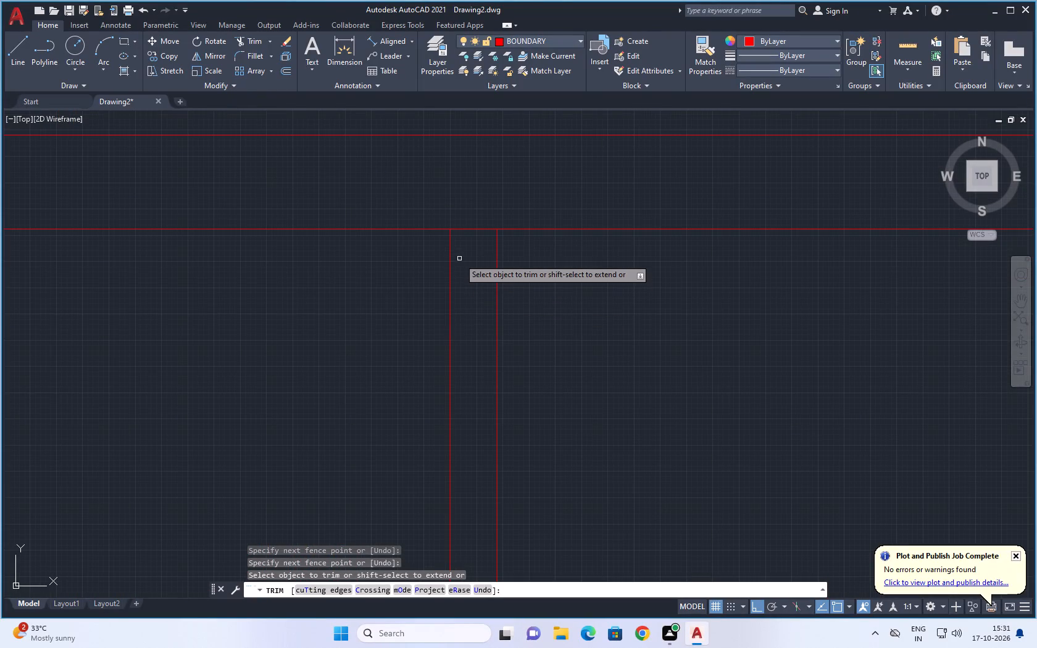
left_click_drag(478, 207, 477, 267)
scroll(739, 349, "down", 5)
middle_click_drag(749, 368, 659, 383)
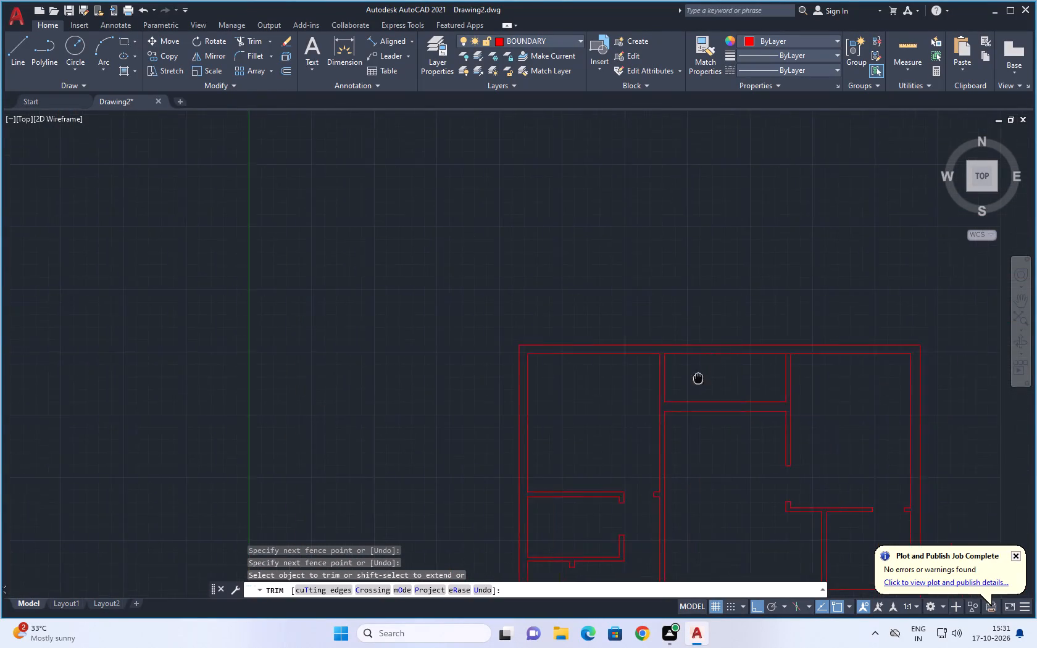
middle_click_drag(659, 383, 474, 386)
scroll(572, 369, "up", 6)
left_click_drag(485, 288, 487, 334)
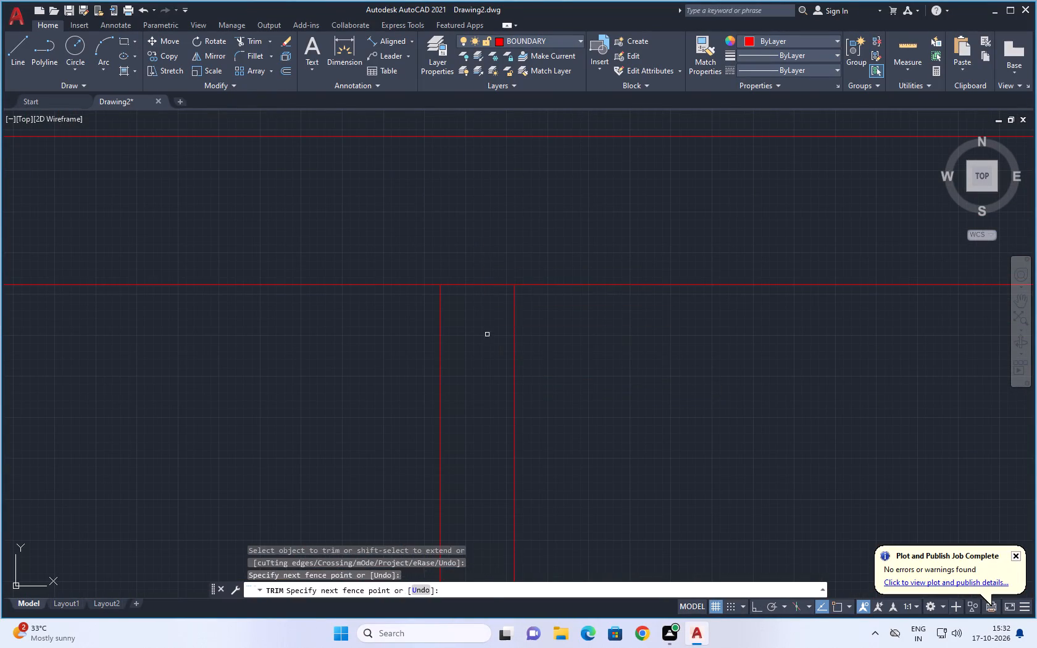
left_click_drag(487, 263, 480, 318)
Examine the whole floor plan for wall junctions and corners that still need trimming.
scroll(627, 365, "down", 5)
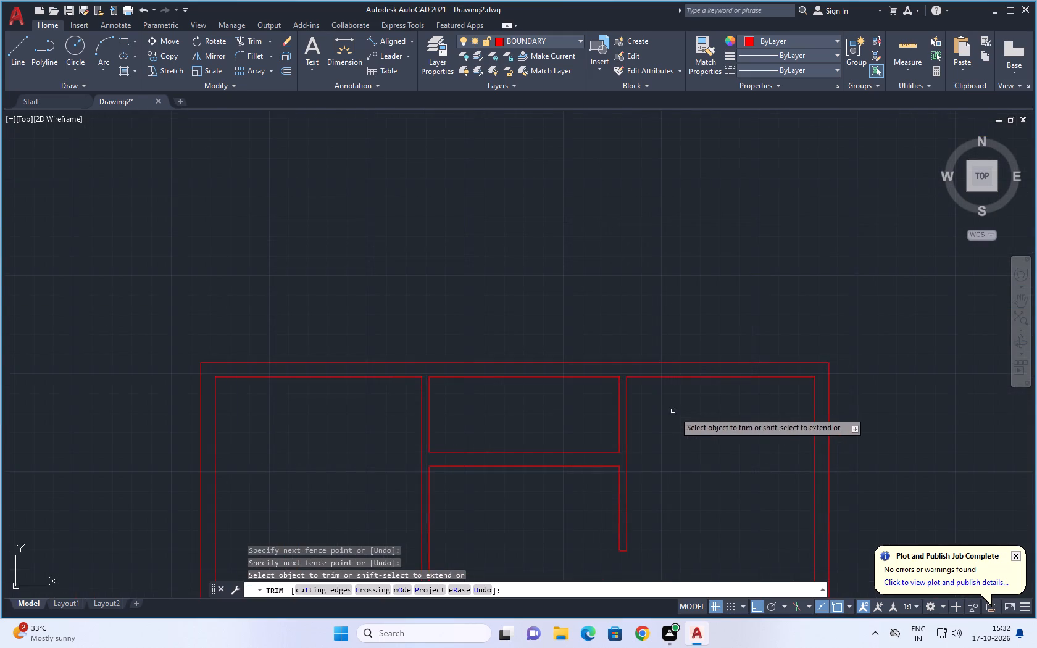
middle_click_drag(678, 418, 557, 189)
middle_click_drag(609, 320, 622, 214)
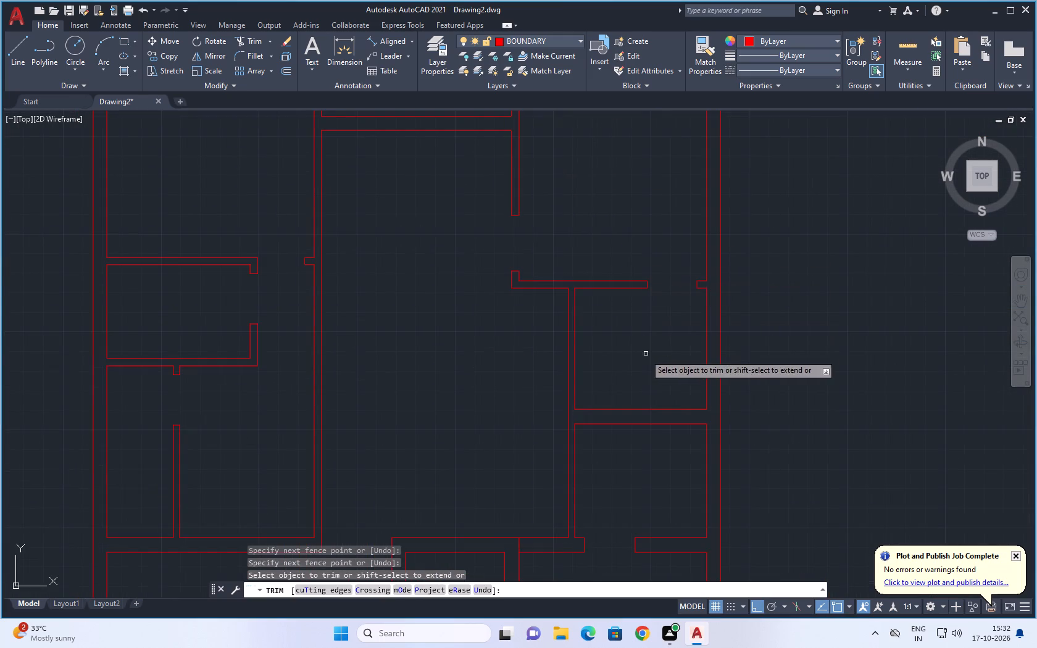
middle_click_drag(640, 356, 644, 293)
scroll(650, 330, "down", 2)
middle_click_drag(740, 434, 735, 338)
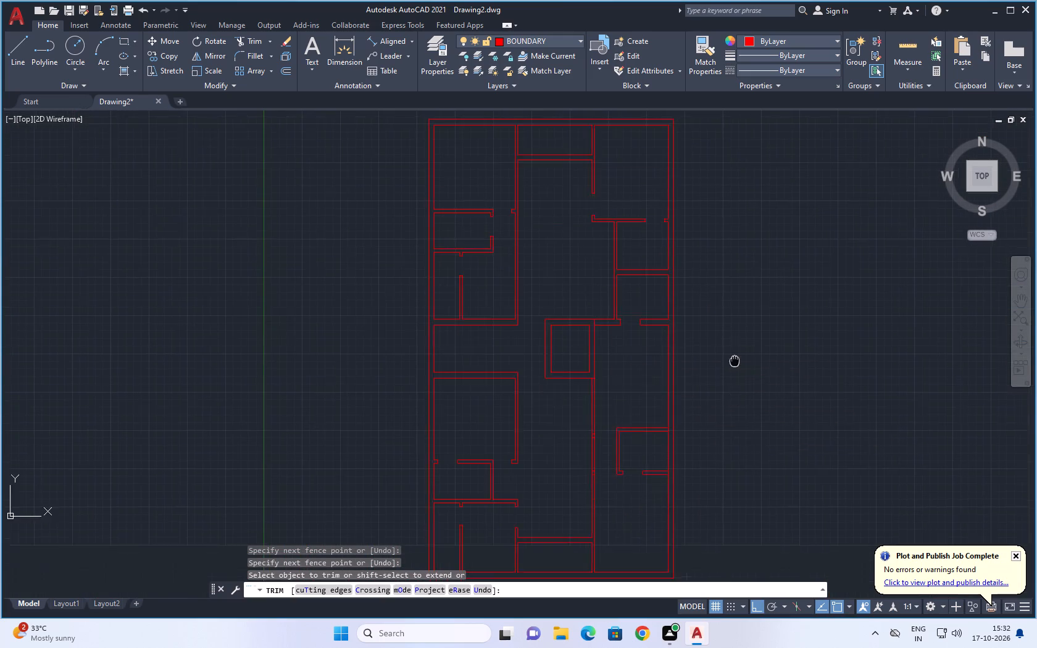
middle_click_drag(735, 338, 734, 284)
middle_click_drag(551, 389, 551, 329)
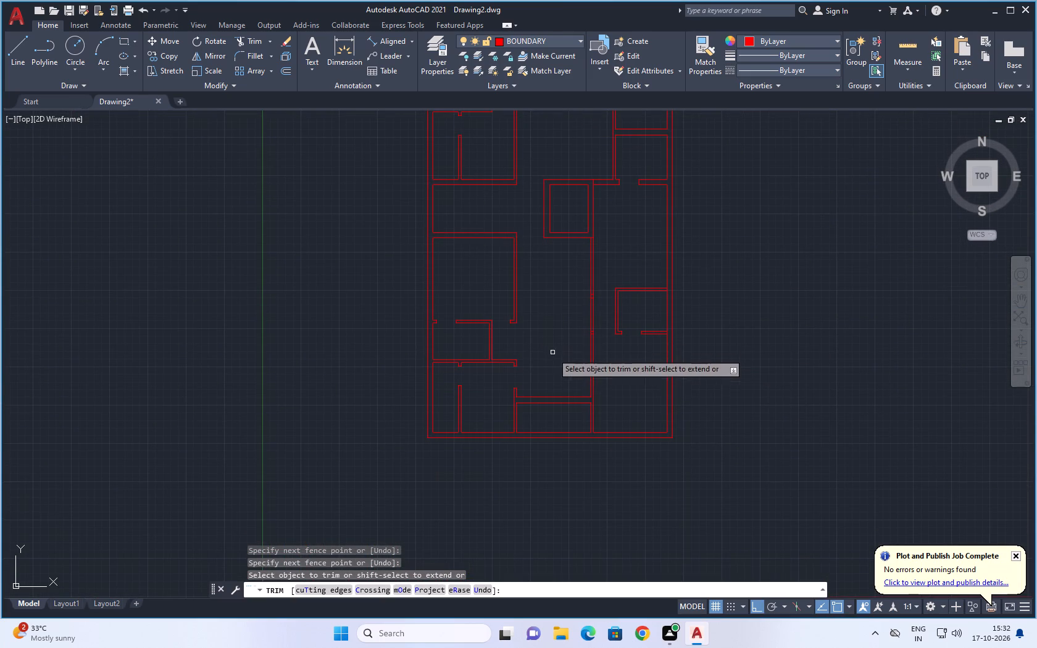
scroll(558, 366, "up", 1)
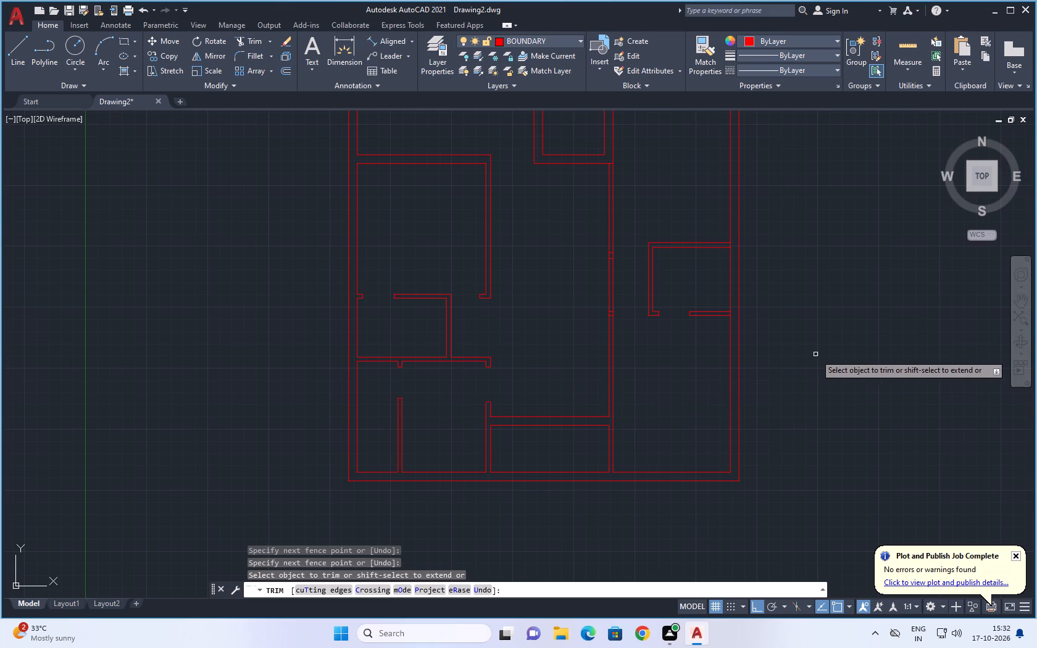
middle_click_drag(815, 354, 712, 382)
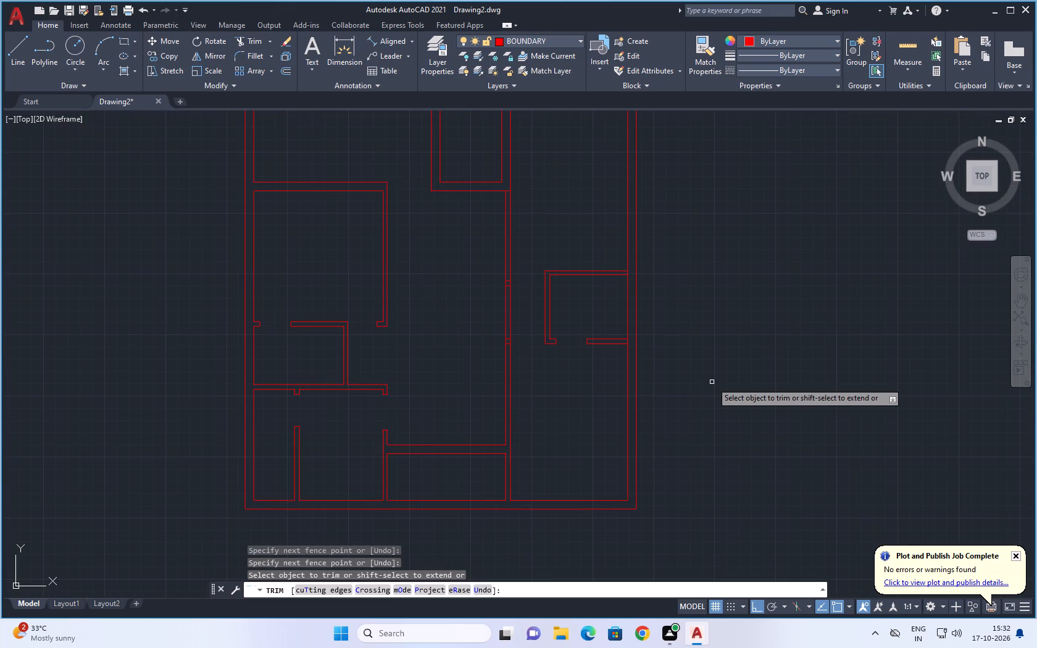
scroll(712, 380, "down", 2)
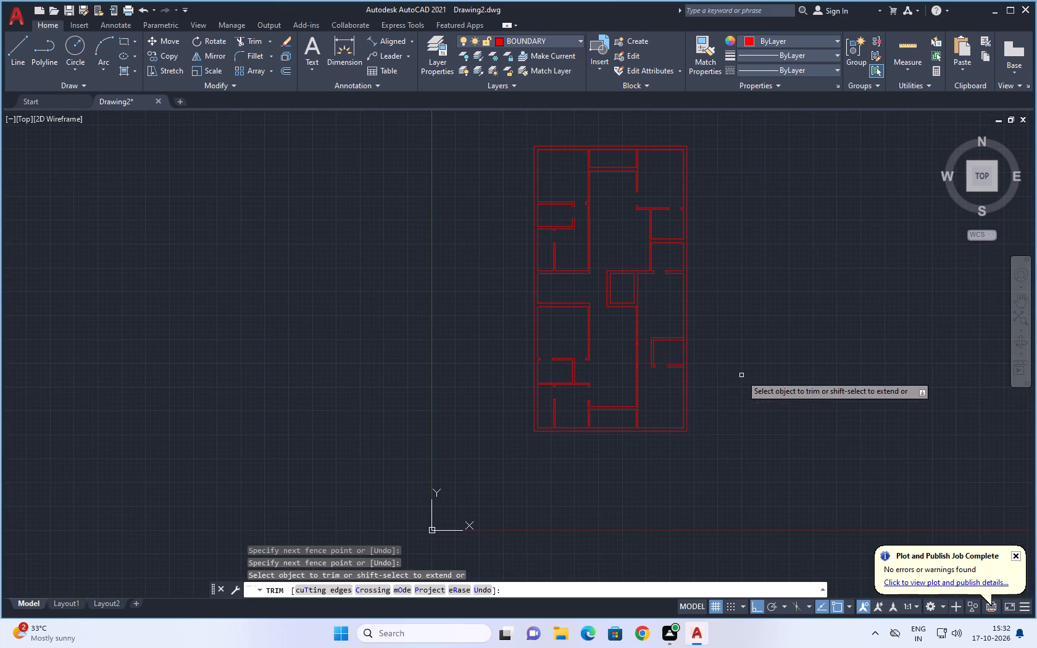
middle_click_drag(741, 375, 688, 435)
scroll(561, 394, "up", 3)
scroll(722, 354, "down", 2)
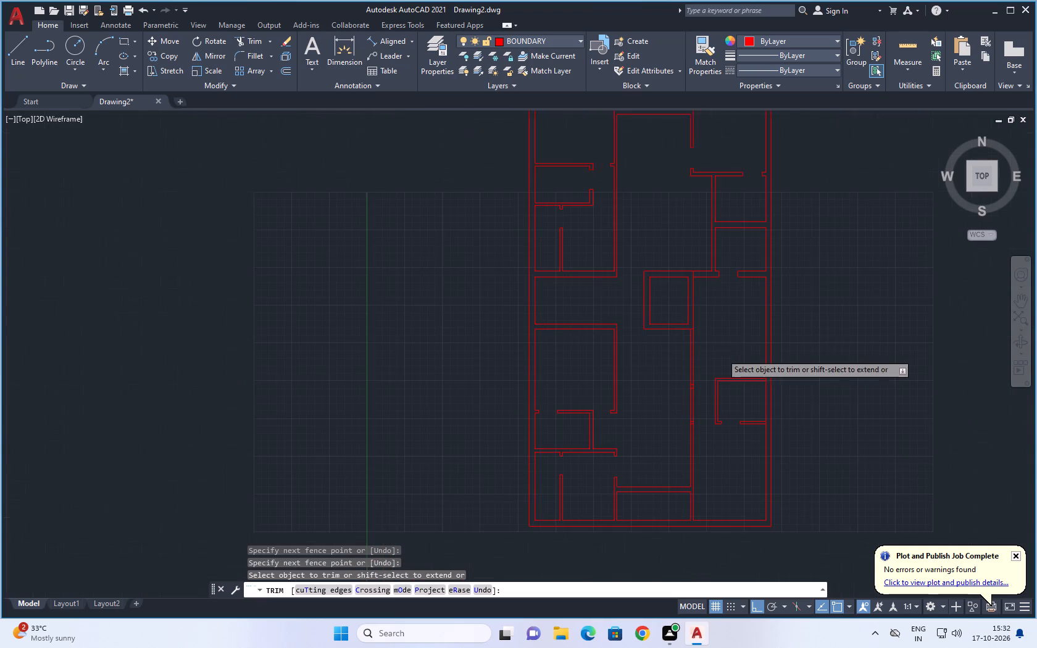
middle_click_drag(820, 359, 757, 418)
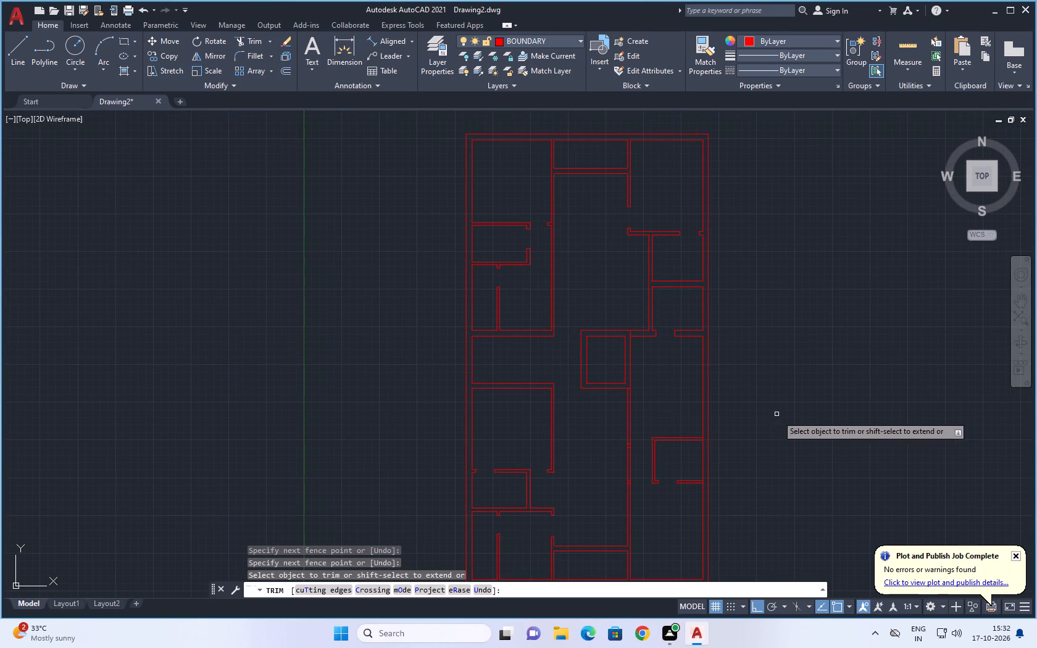
middle_click_drag(830, 389, 812, 372)
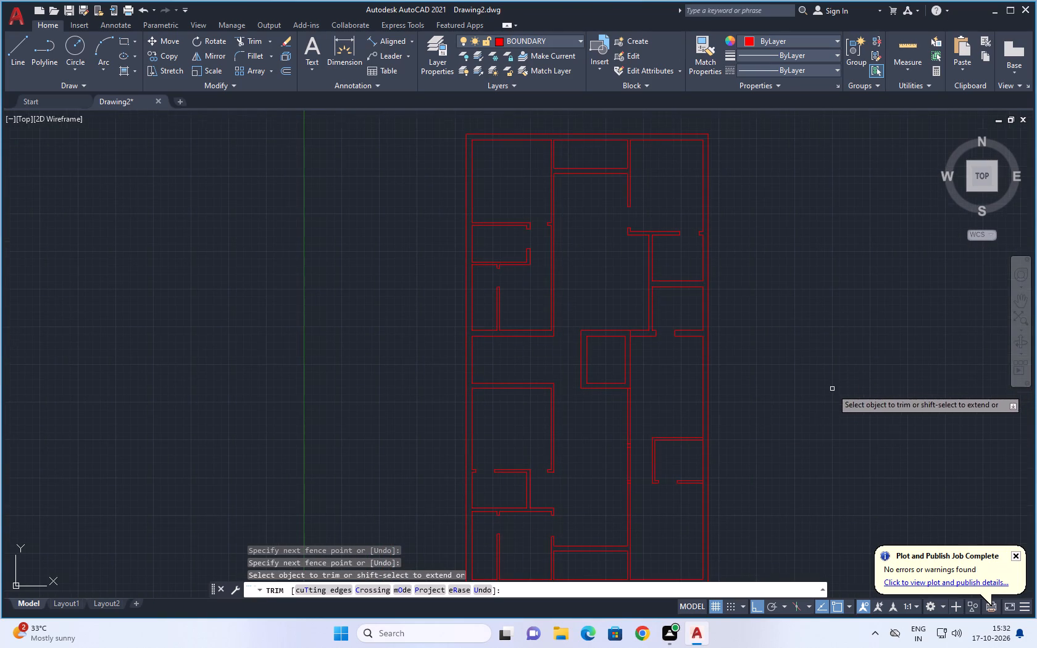
middle_click_drag(812, 372, 744, 341)
scroll(740, 351, "down", 1)
middle_click_drag(746, 320, 724, 351)
scroll(720, 355, "up", 1)
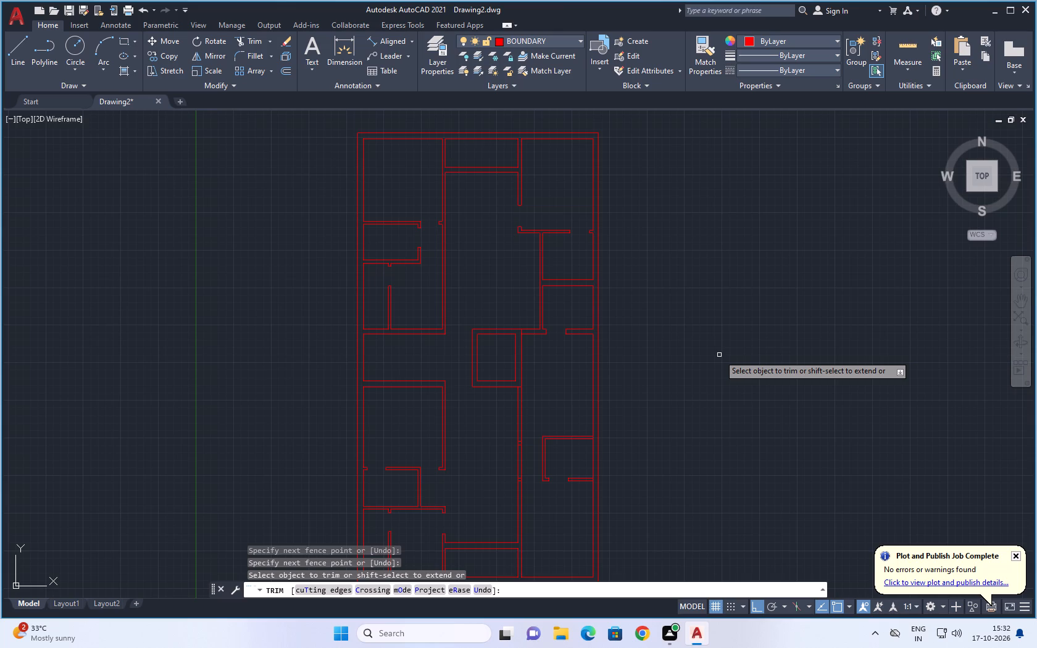
scroll(698, 350, "down", 1)
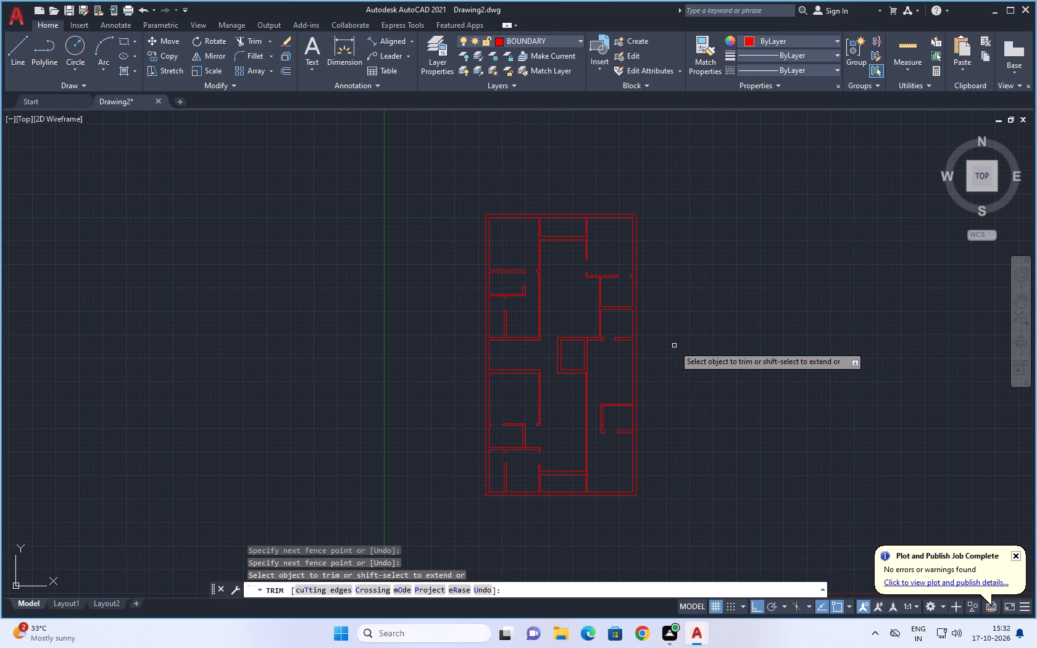
Save the drawing as 33X62 in the Documents folder.
key("ctrl+s")
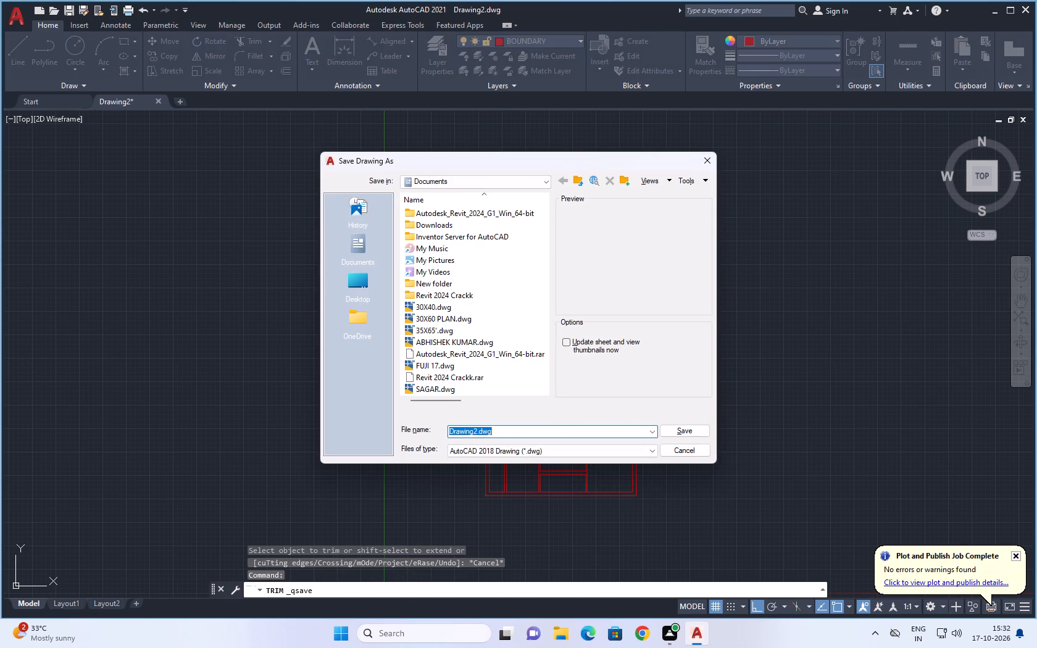
key("BackSpace")
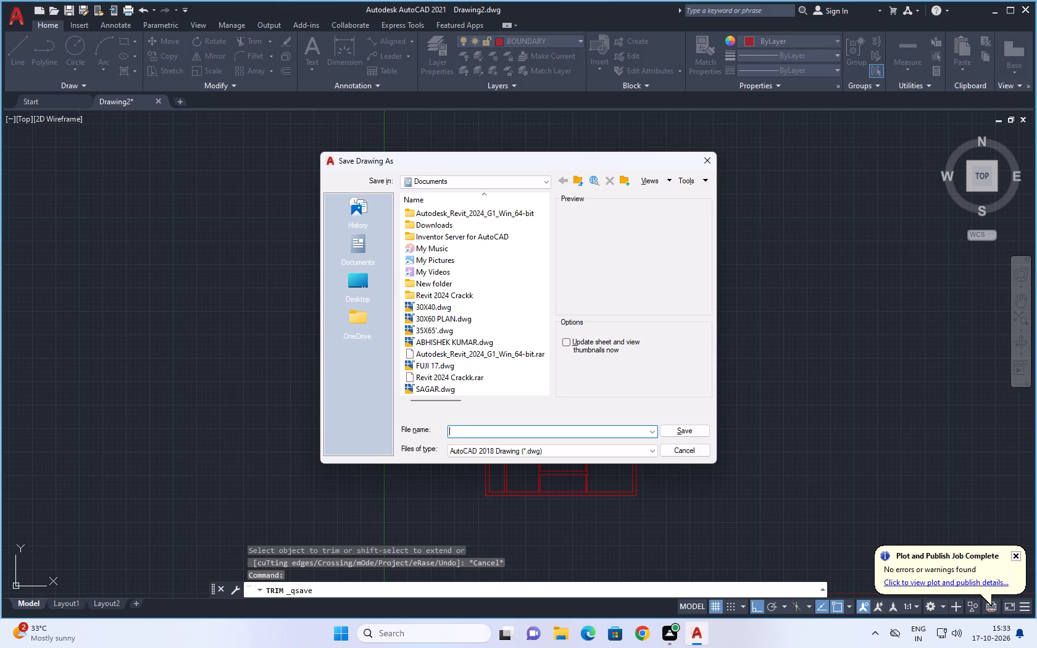
key("s")
key("BackSpace")
key("BackSpace")
type("33X6")
key("2")
left_click(675, 428)
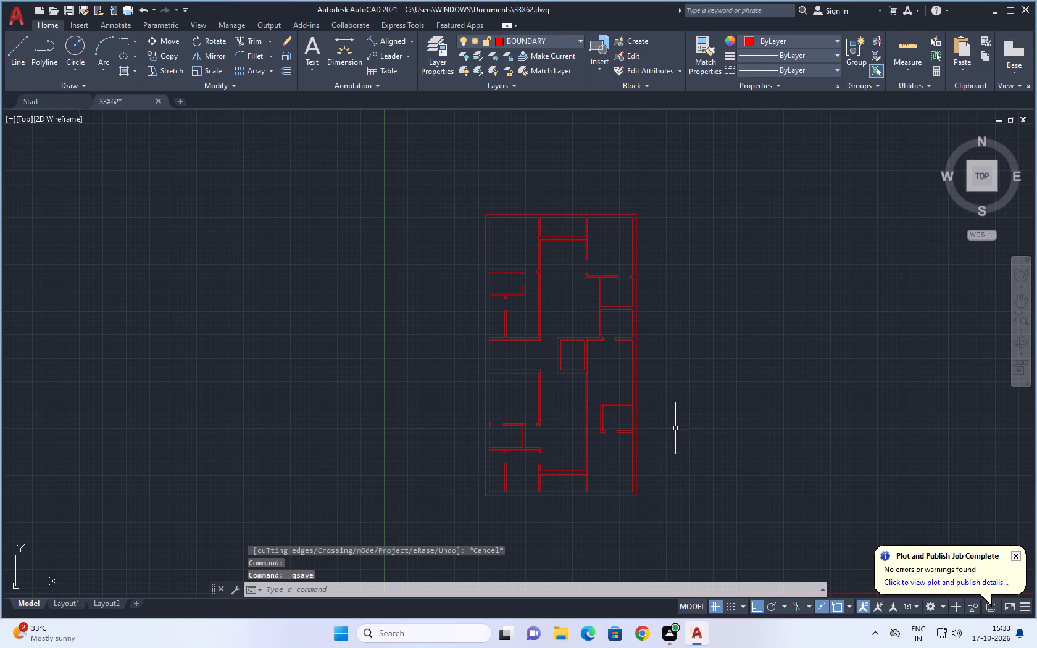
Examine the whole floor plan for wall openings that still need trimming.
scroll(760, 296, "down", 1)
middle_click_drag(740, 316, 717, 300)
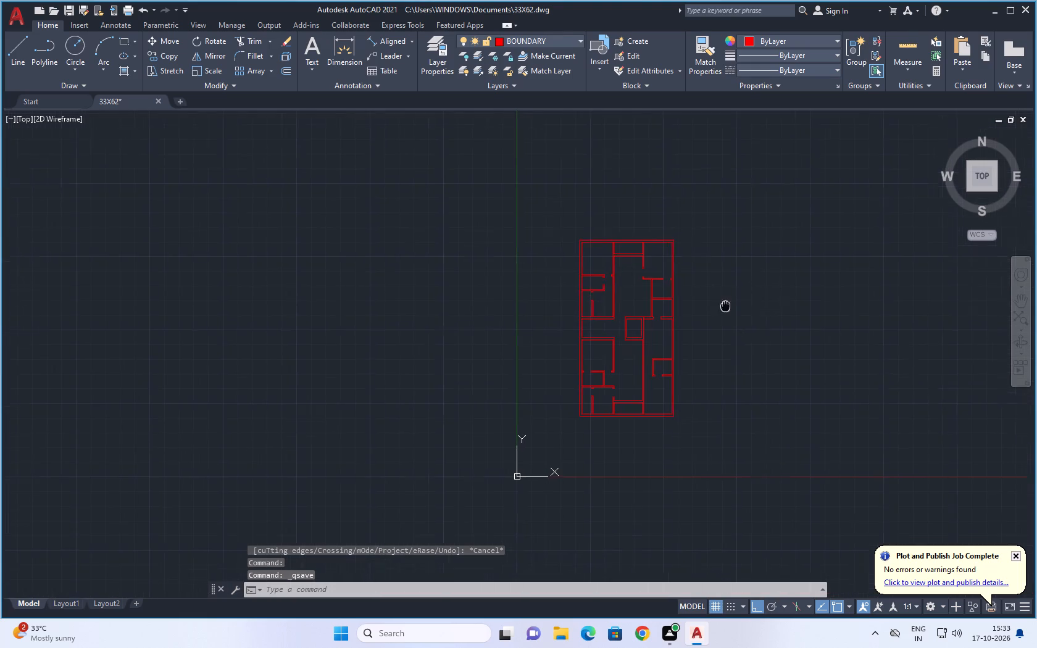
middle_click_drag(717, 300, 701, 278)
scroll(686, 341, "up", 1)
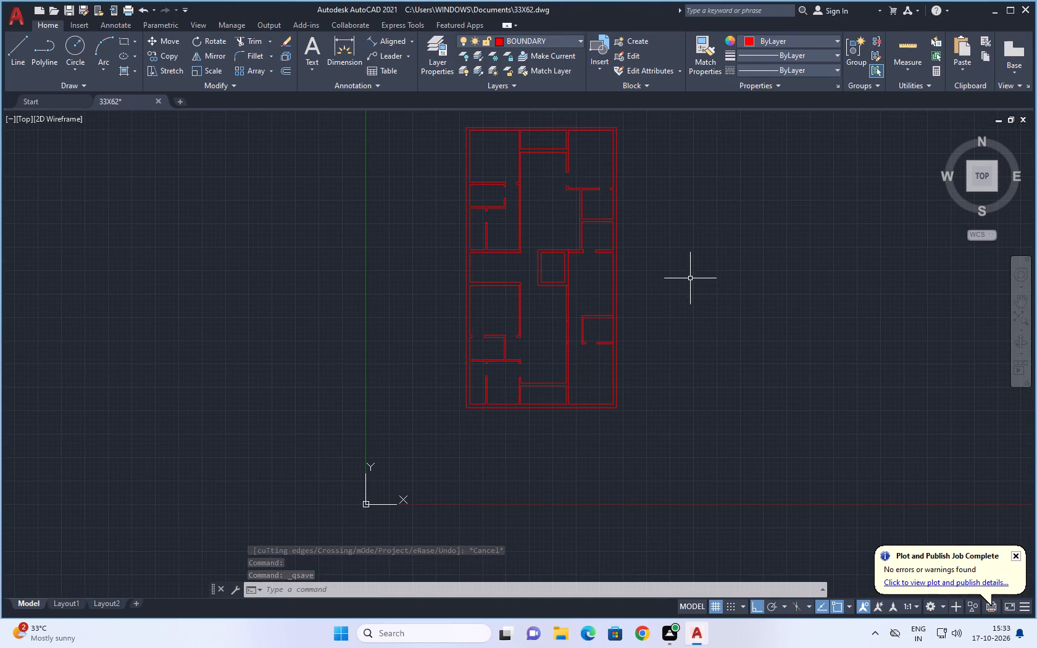
middle_click_drag(689, 266, 724, 322)
middle_click_drag(724, 276, 748, 313)
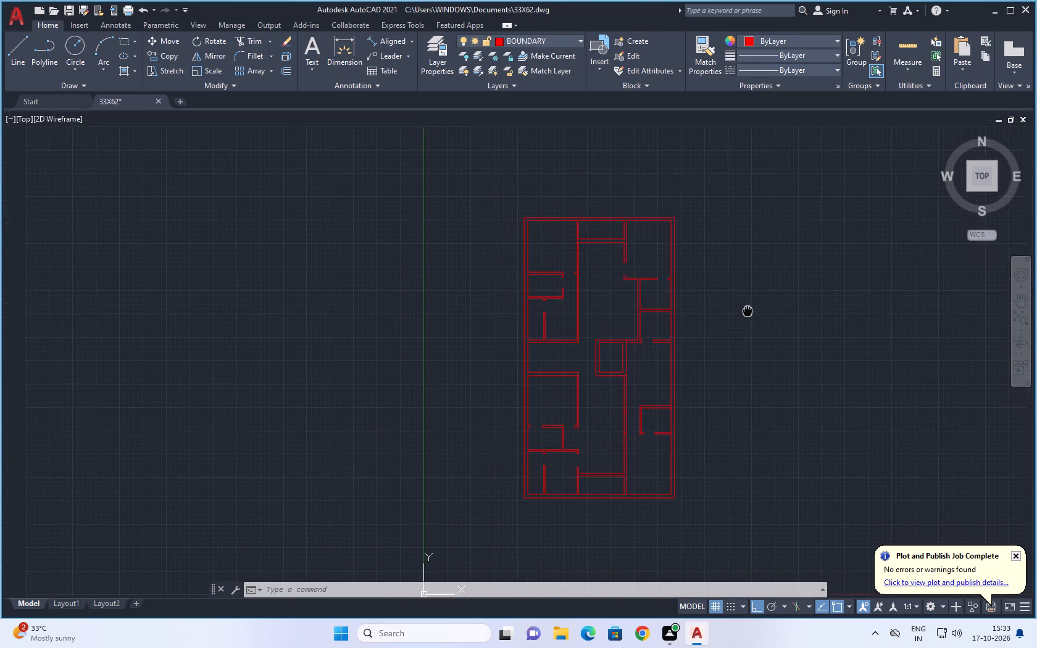
middle_click_drag(748, 313, 749, 318)
scroll(734, 331, "up", 1)
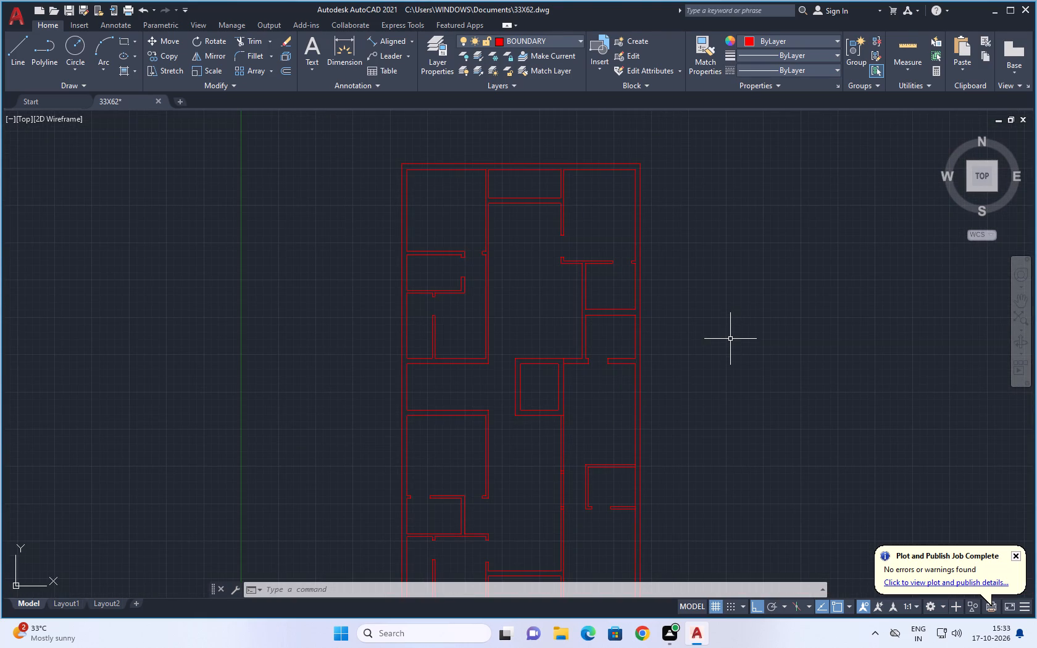
scroll(730, 339, "down", 1)
middle_click_drag(725, 343, 686, 341)
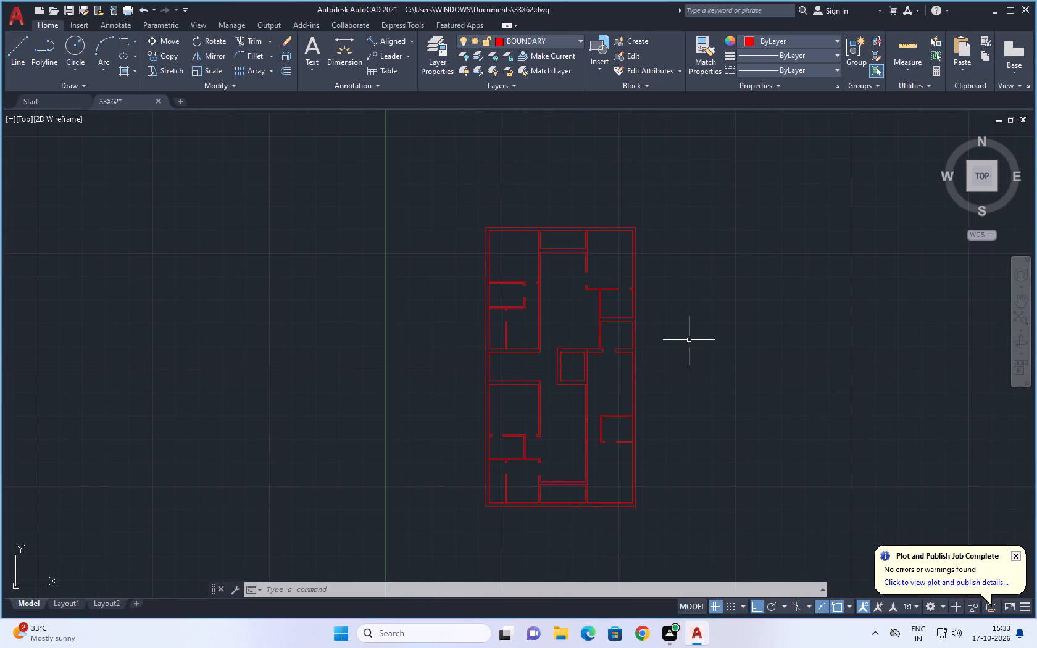
scroll(692, 343, "down", 1)
middle_click_drag(702, 357, 625, 337)
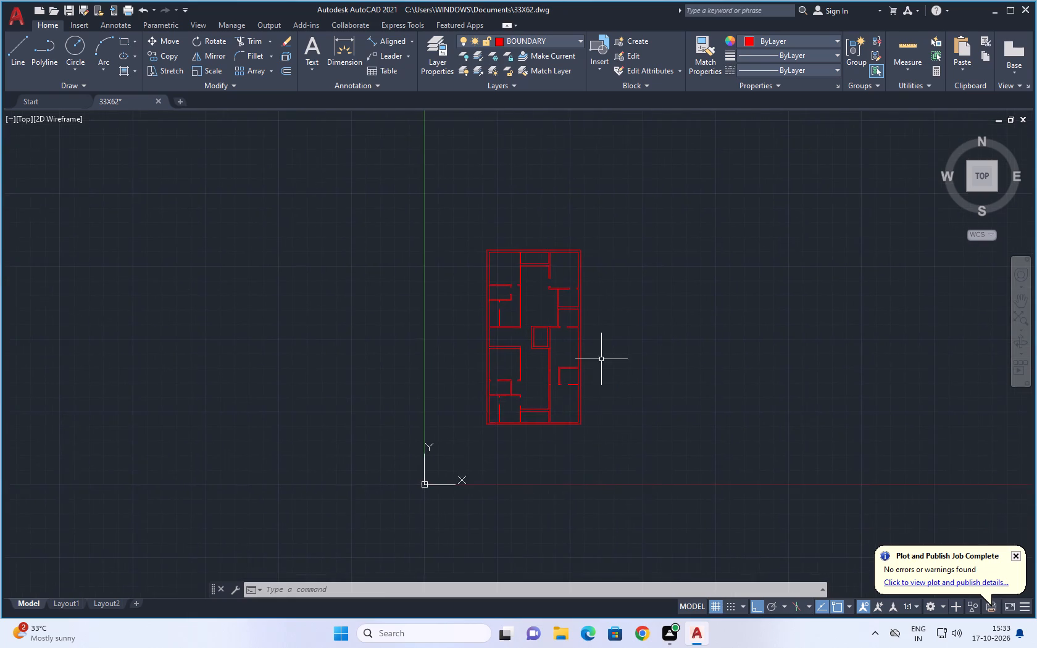
scroll(609, 359, "up", 1)
middle_click_drag(641, 369, 659, 302)
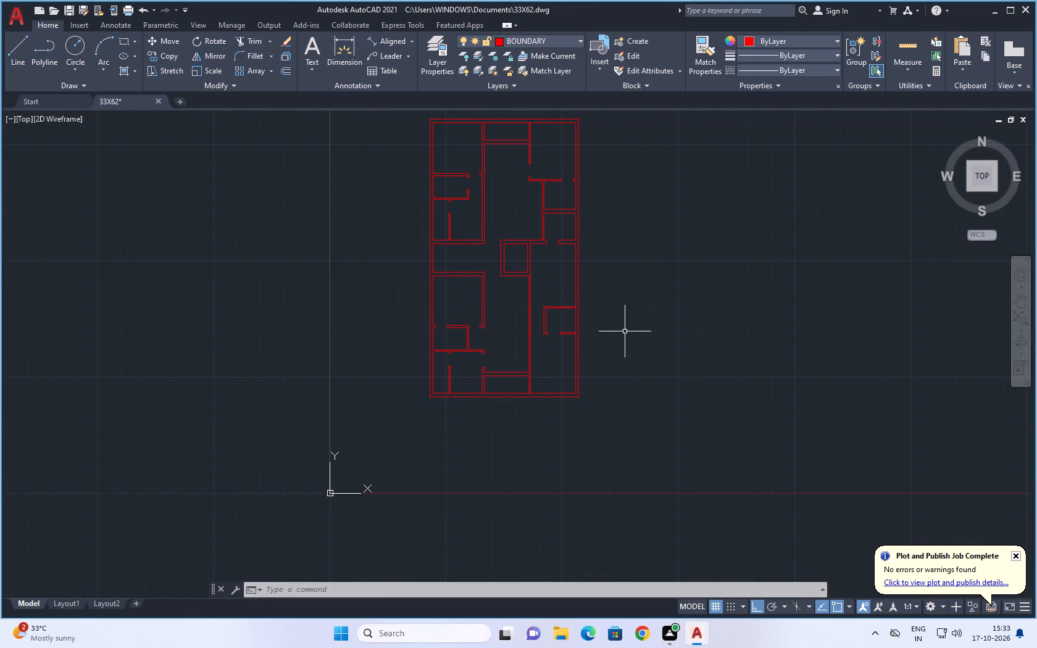
Trim both lines of the vertical wall beside the lower central hall between its two jamb lines to open the doorway.
scroll(543, 321, "up", 3)
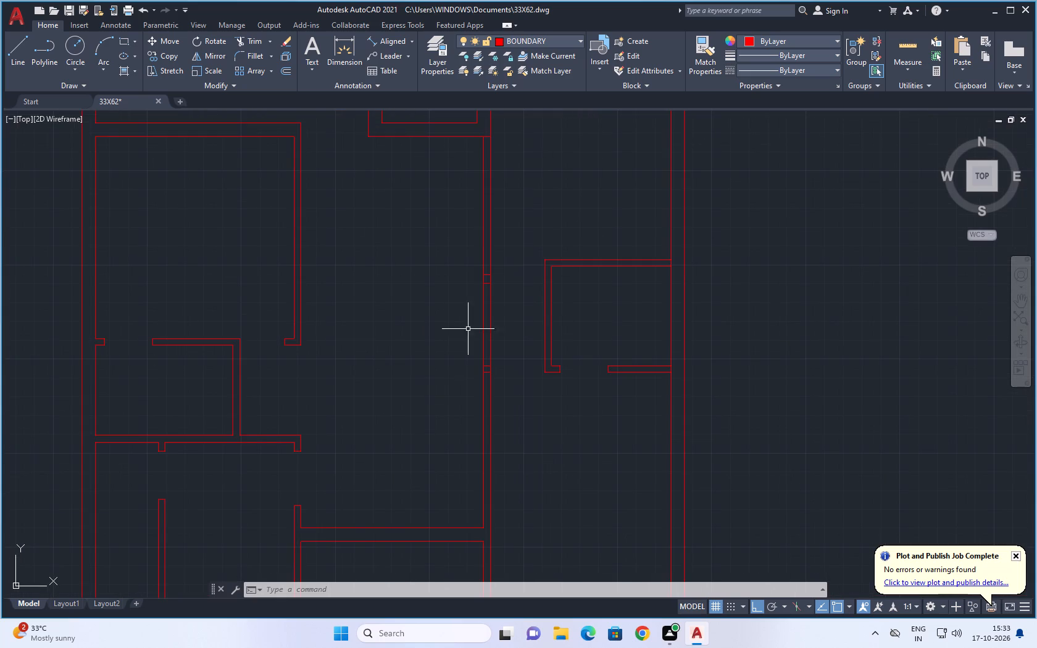
left_click_drag(457, 327, 450, 331)
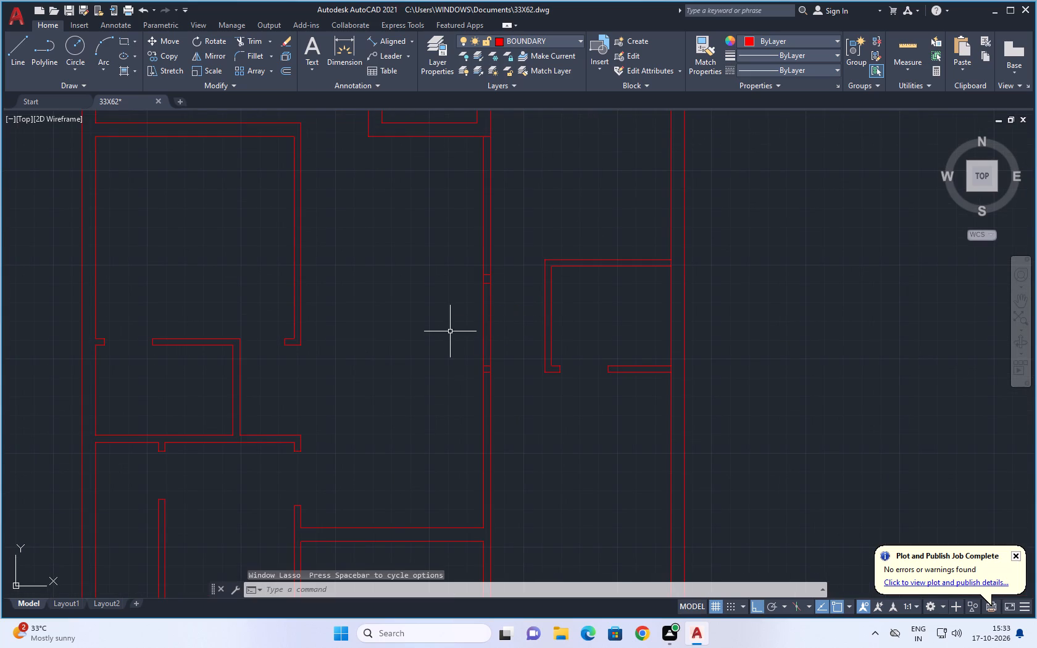
left_click(245, 44)
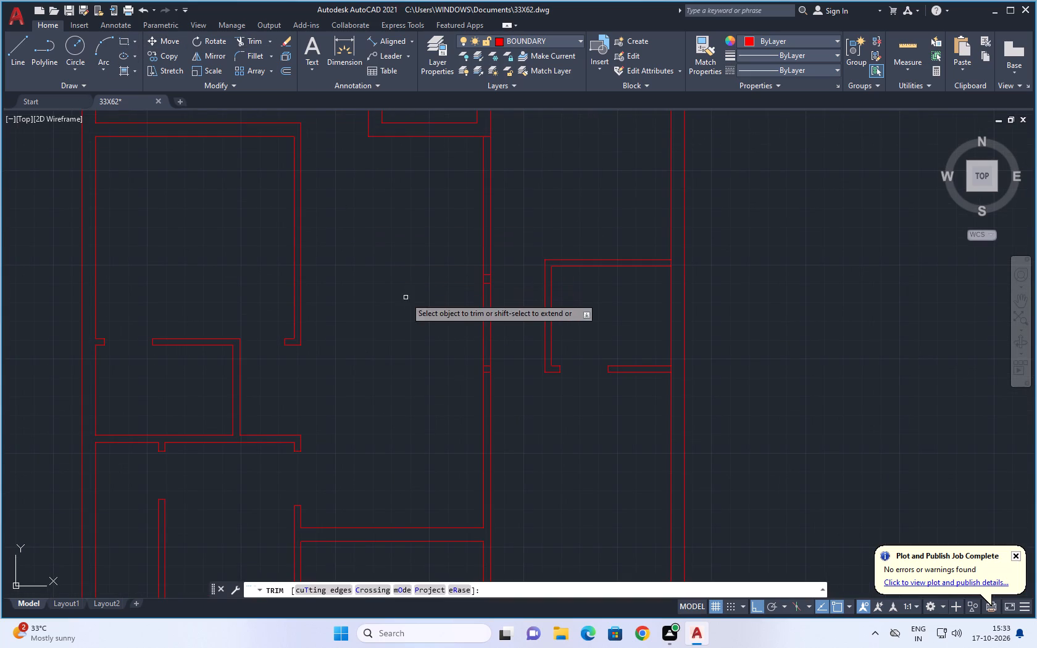
left_click_drag(435, 315, 508, 310)
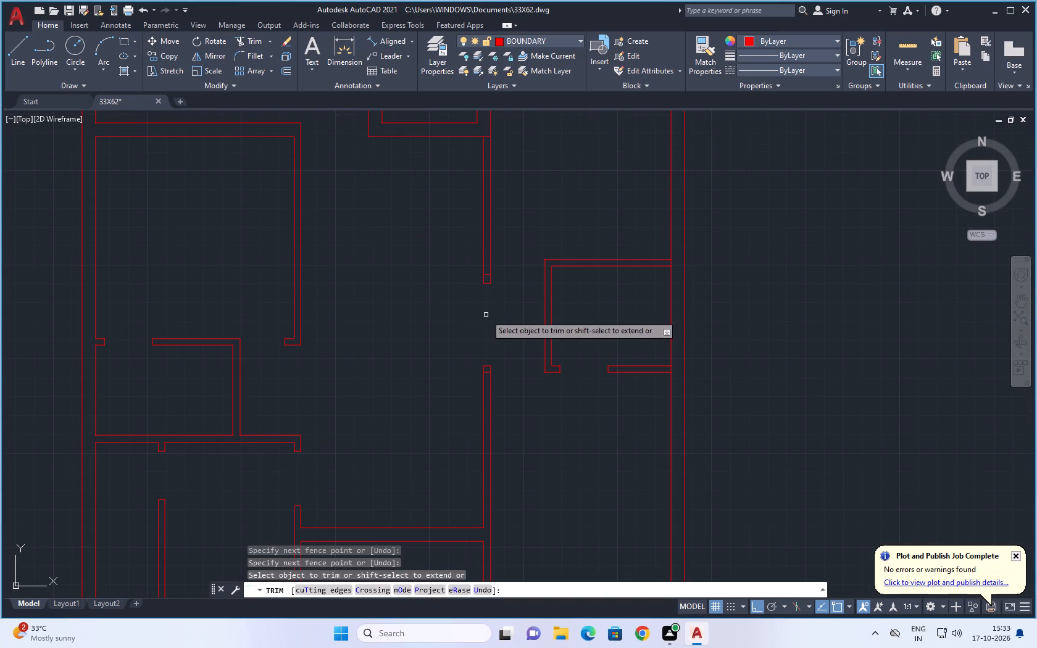
scroll(489, 312, "up", 1)
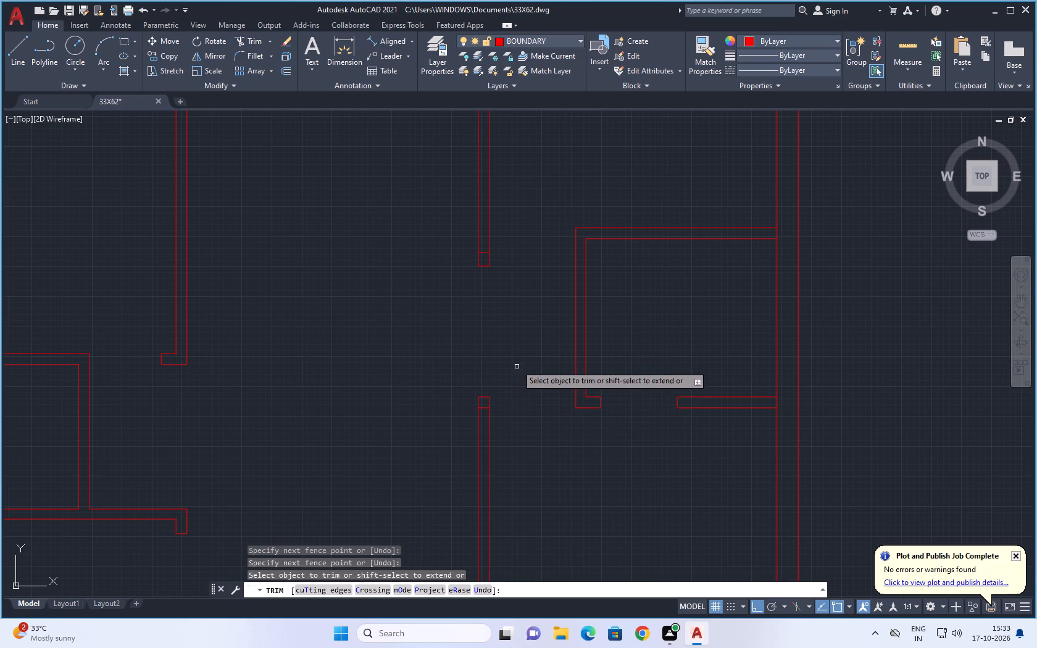
middle_click_drag(513, 344, 504, 352)
scroll(502, 350, "down", 4)
middle_click_drag(598, 293, 538, 346)
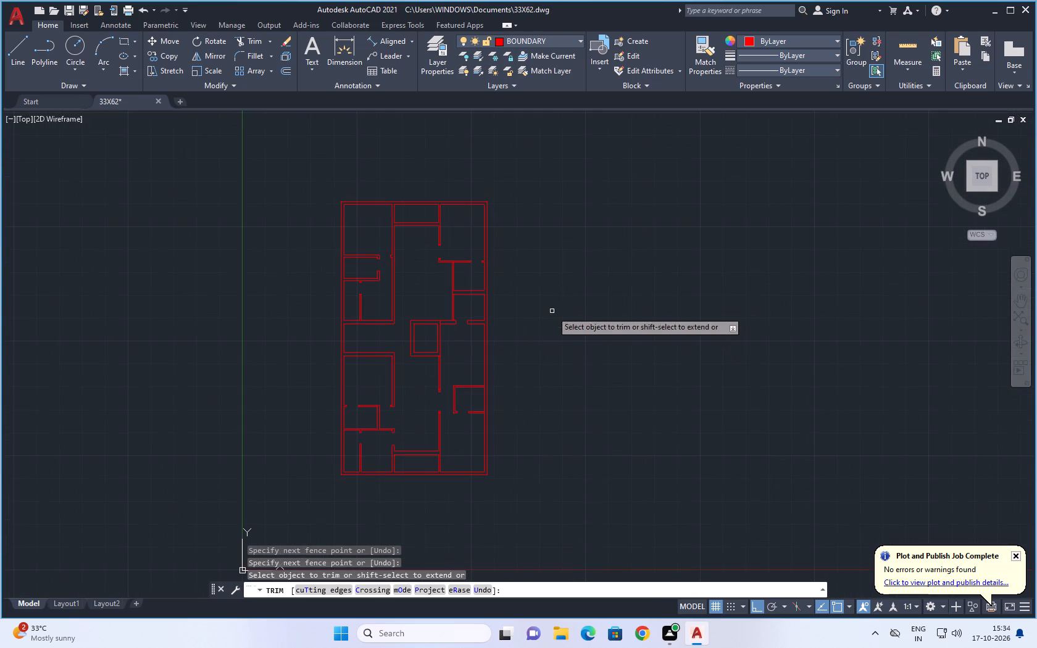
key("Escape")
key("Escape")
key("Escape")
Make DOORS the current layer.
left_click(550, 43)
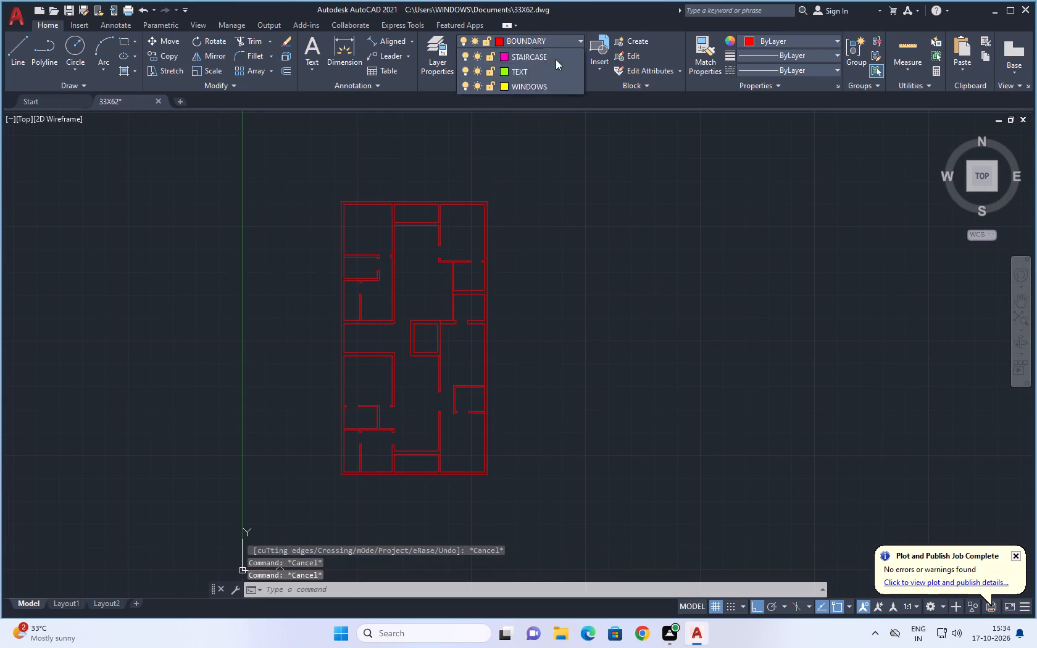
left_click(525, 86)
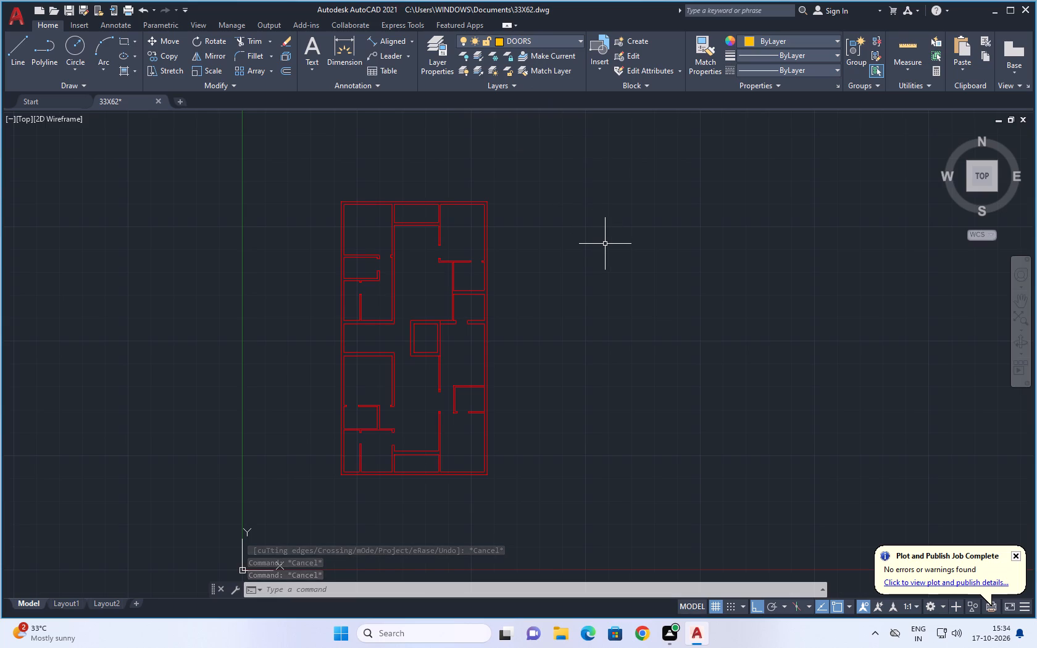
Insert a Door - Imperial block from the architectural tool palette in the empty space beside the floor plan.
key("ctrl+3")
left_click_drag(520, 104, 648, 197)
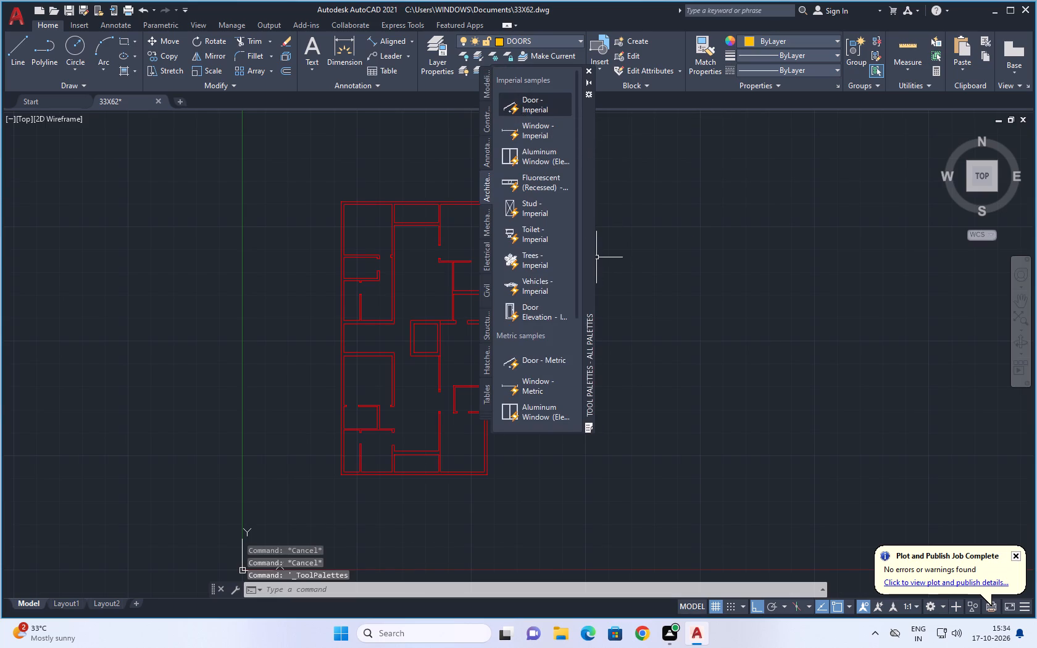
left_click_drag(648, 197, 702, 266)
key("Escape")
key("Escape")
left_click(709, 314)
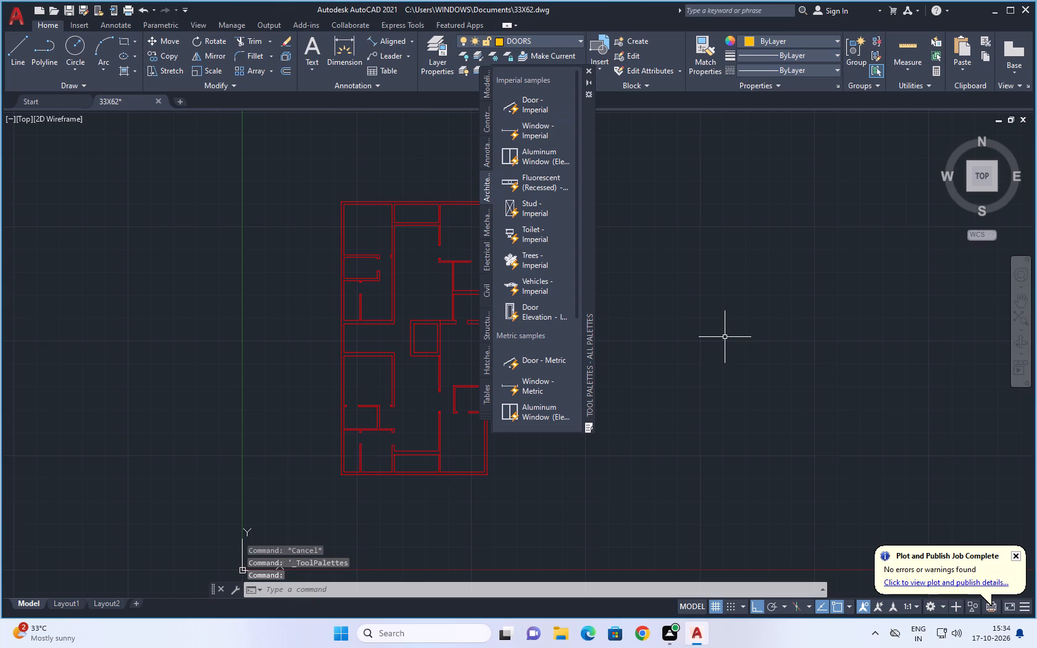
left_click_drag(530, 104, 672, 297)
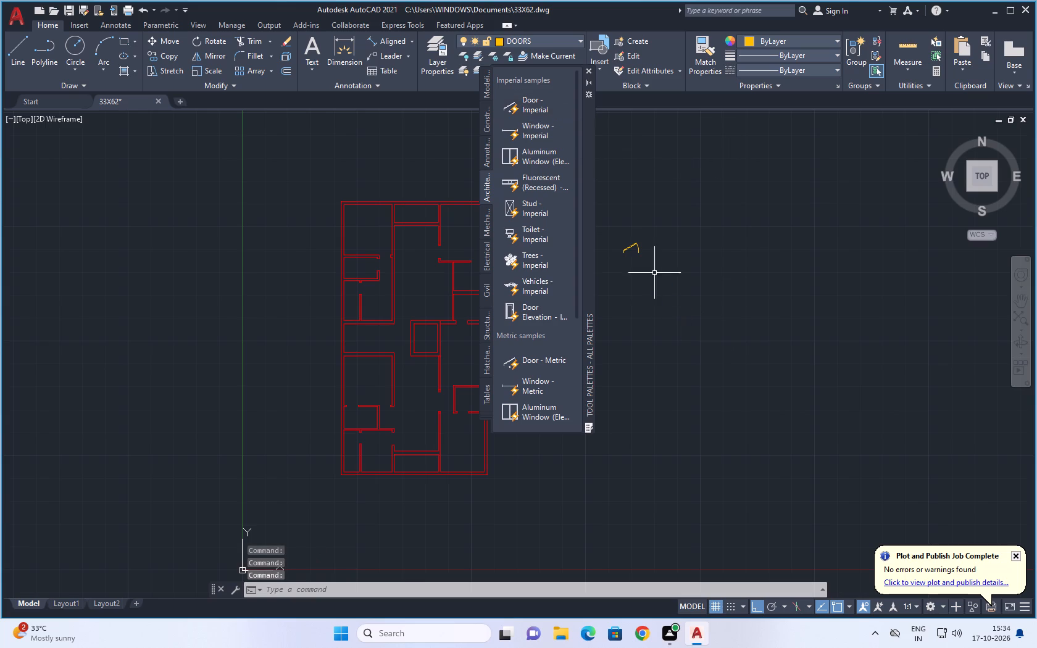
scroll(623, 212, "up", 2)
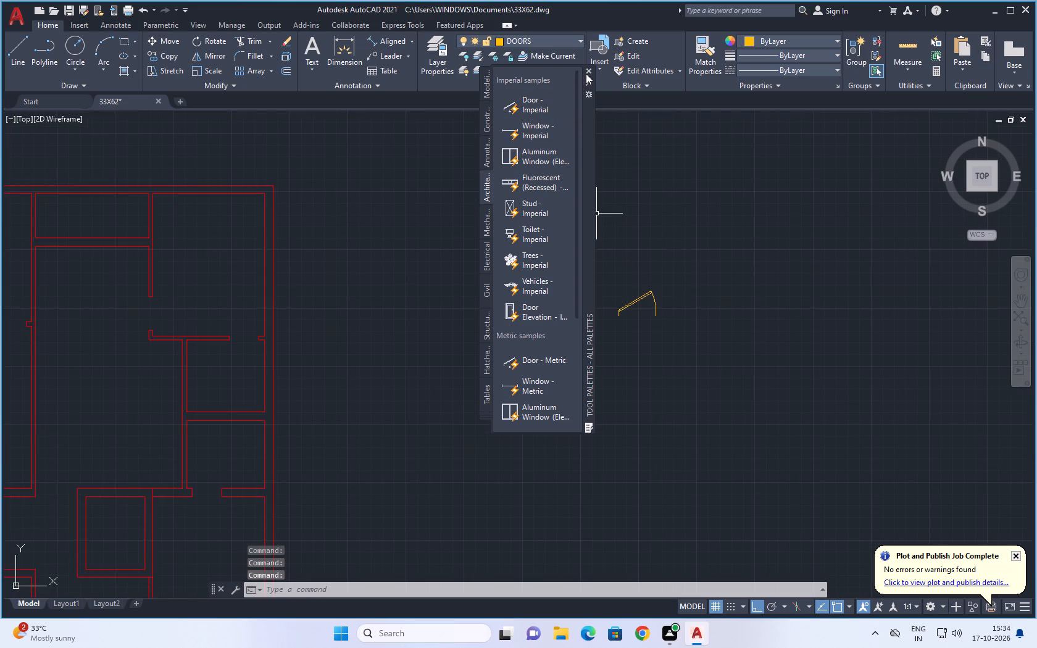
left_click(587, 68)
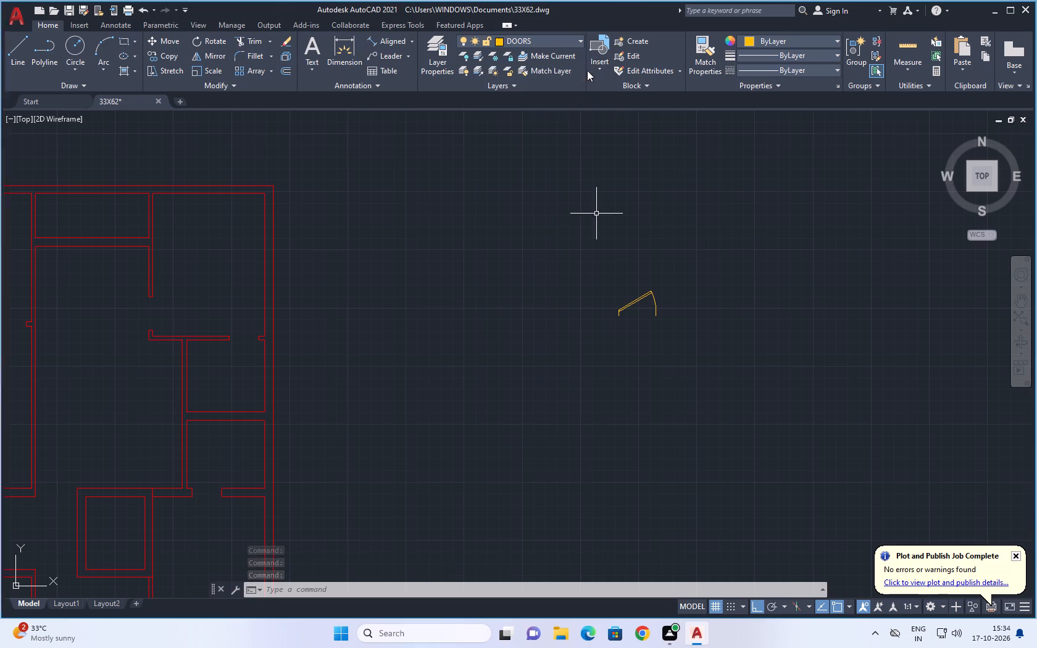
Set the inserted door block's opening angle to Open 90º.
left_click(644, 299)
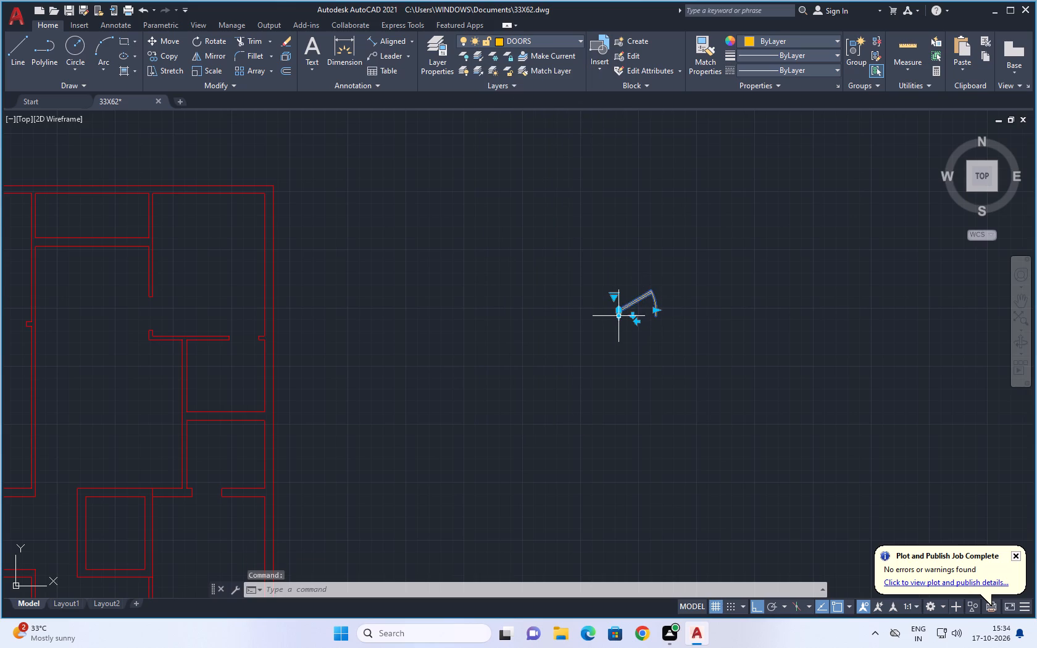
left_click(615, 296)
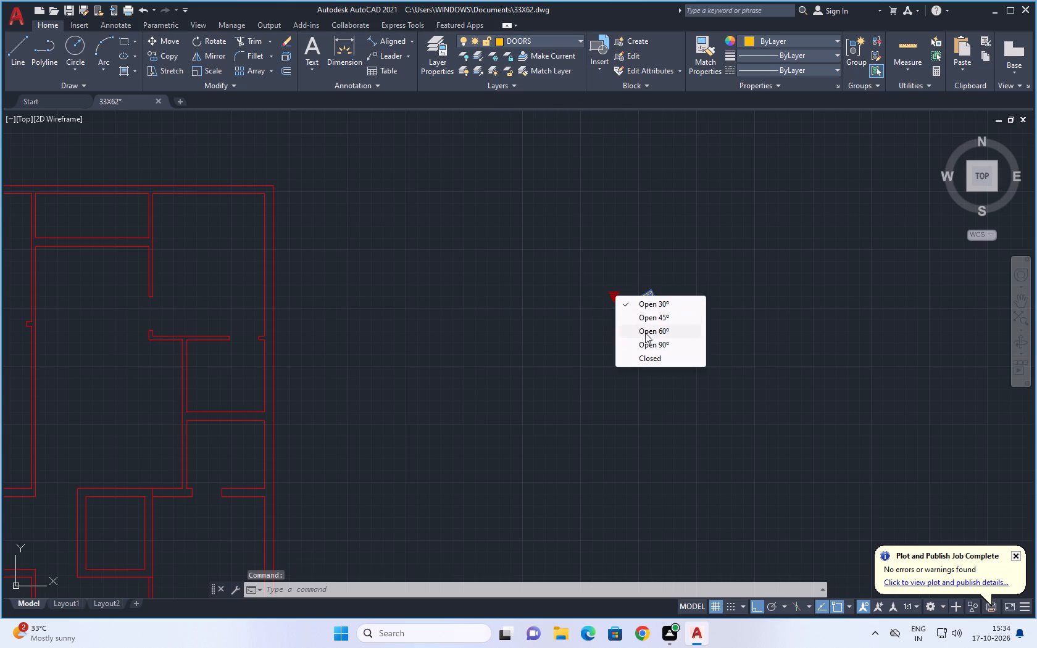
left_click(649, 342)
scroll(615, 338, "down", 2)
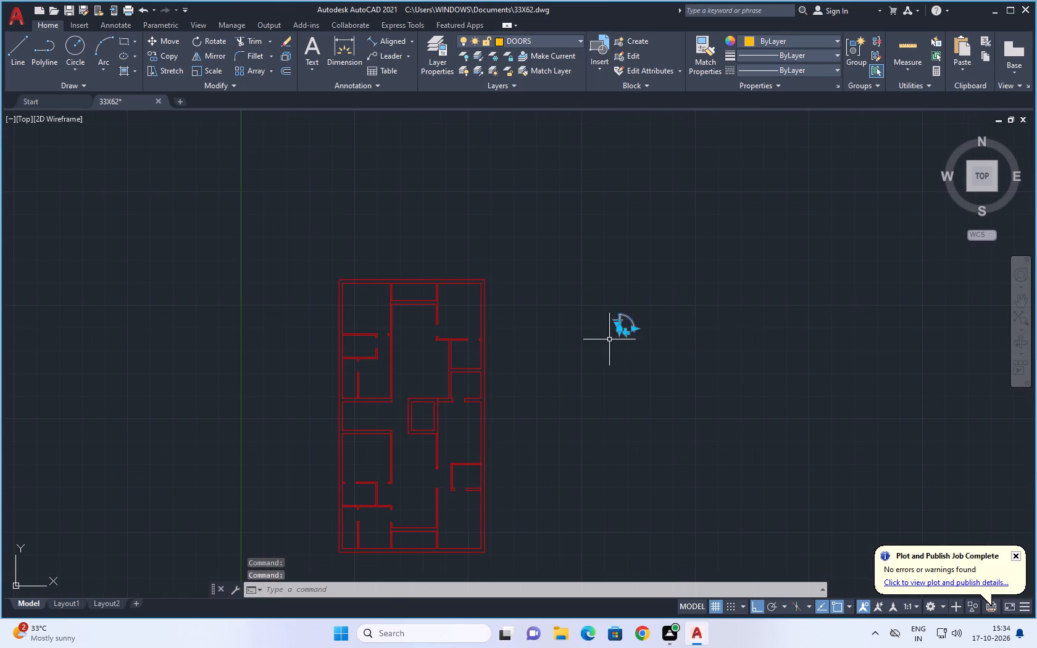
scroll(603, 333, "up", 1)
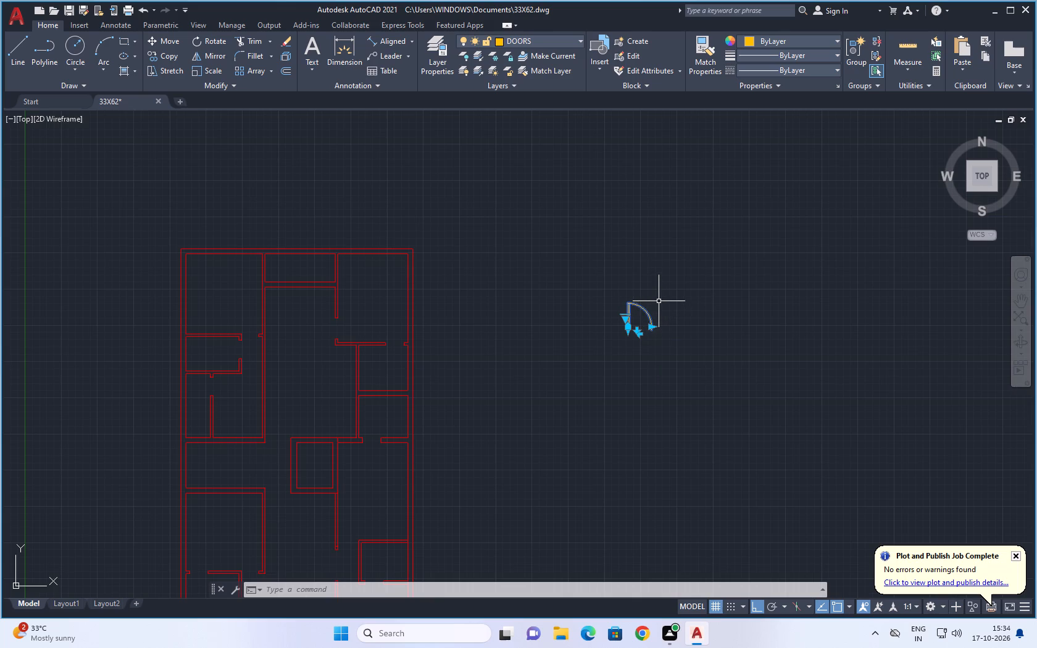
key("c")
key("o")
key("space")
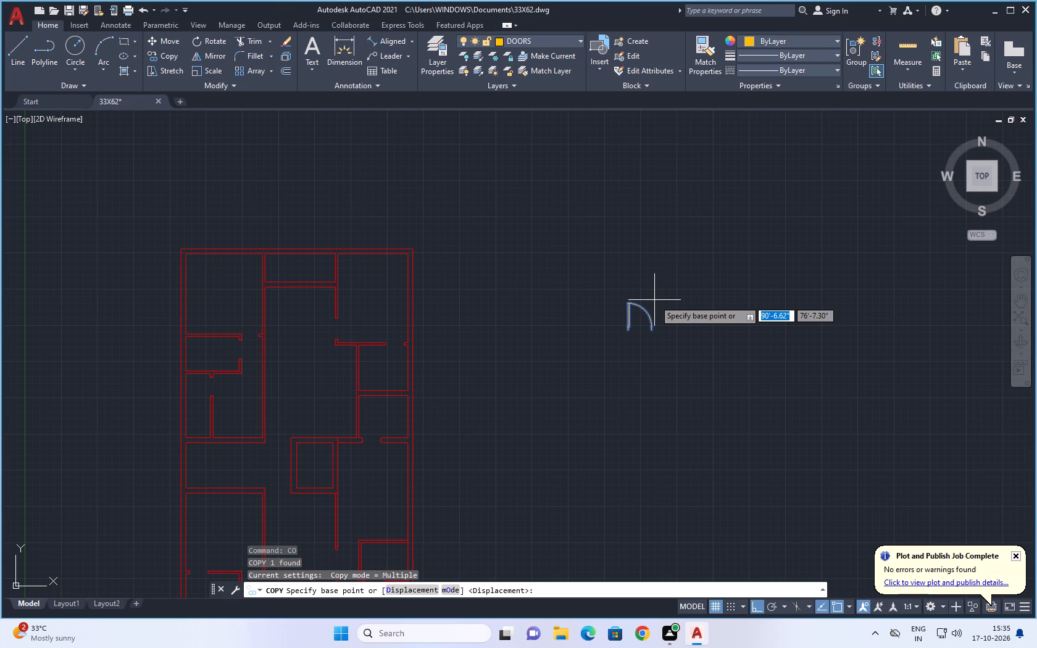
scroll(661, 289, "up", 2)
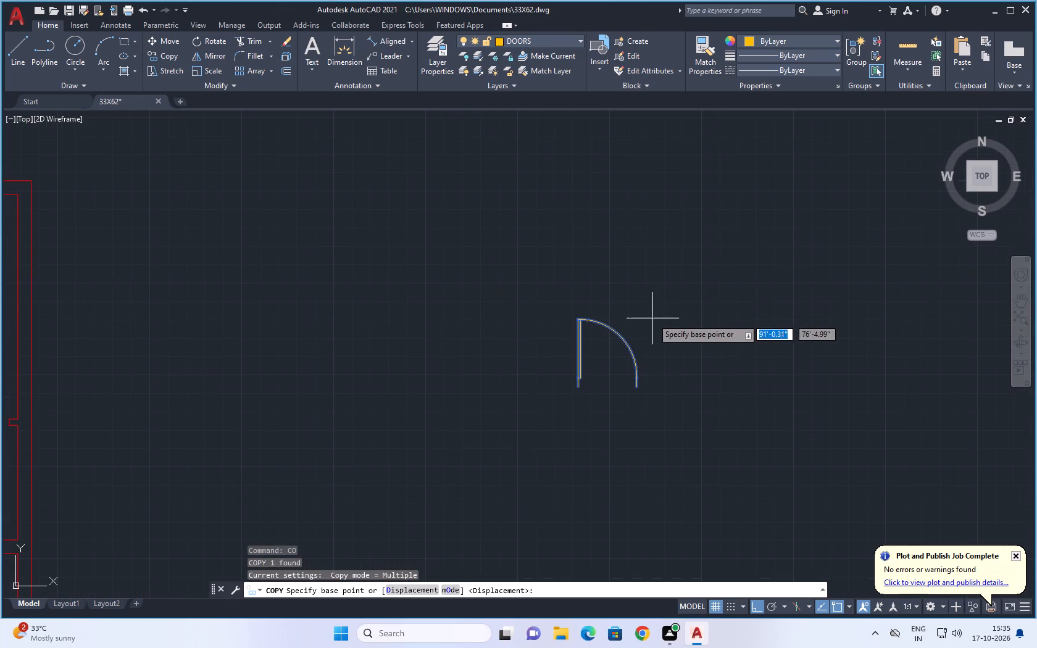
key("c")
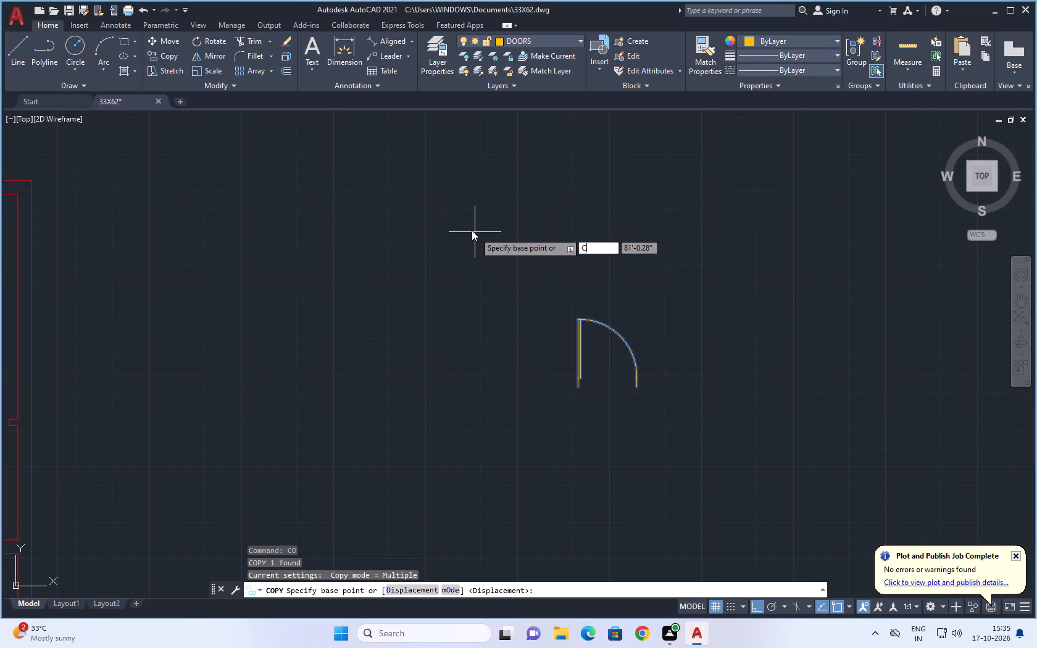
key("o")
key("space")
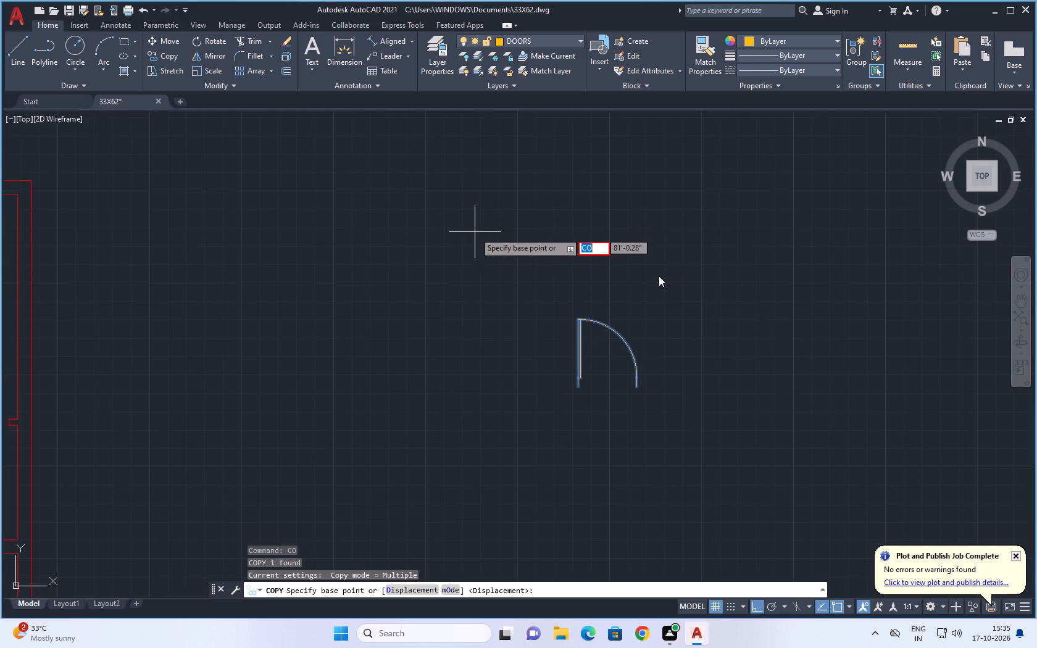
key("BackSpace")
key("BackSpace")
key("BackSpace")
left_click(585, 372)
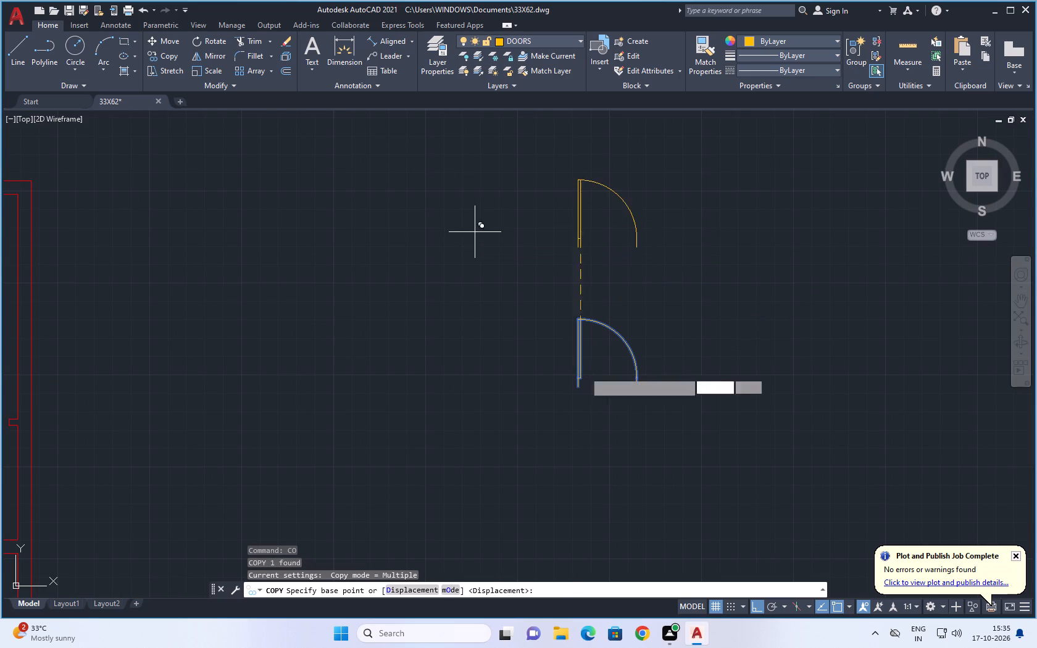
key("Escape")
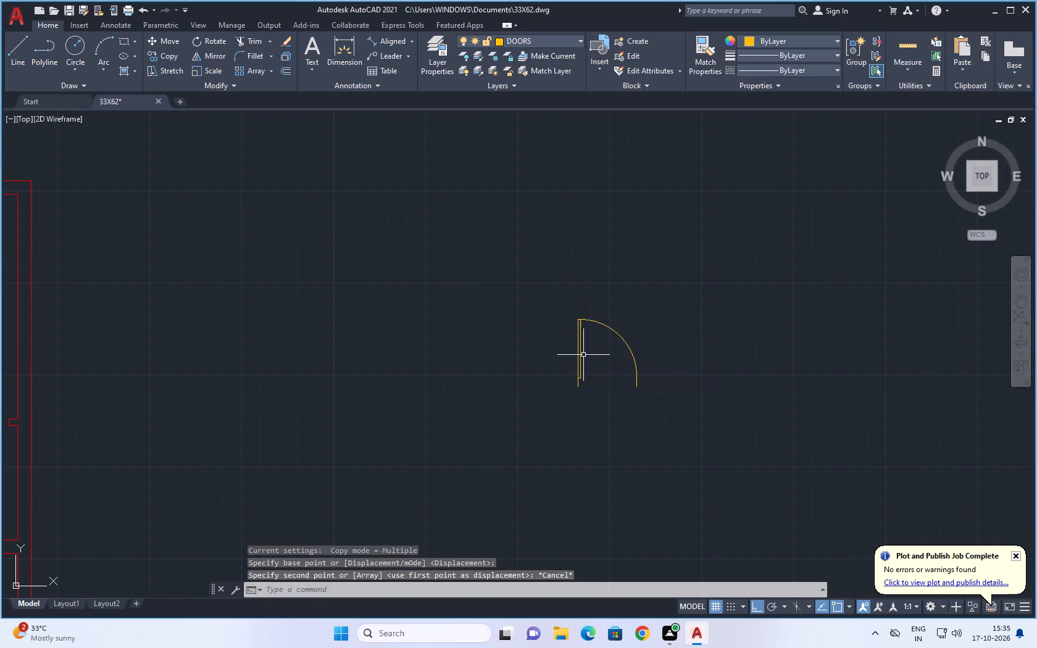
Copy the door block from its hinge-side lower endpoint, with Ortho off, to the upper jamb of the vertical-wall doorway beside the lower central hall.
left_click_drag(674, 293, 658, 309)
left_click(512, 407)
key("c")
key("o")
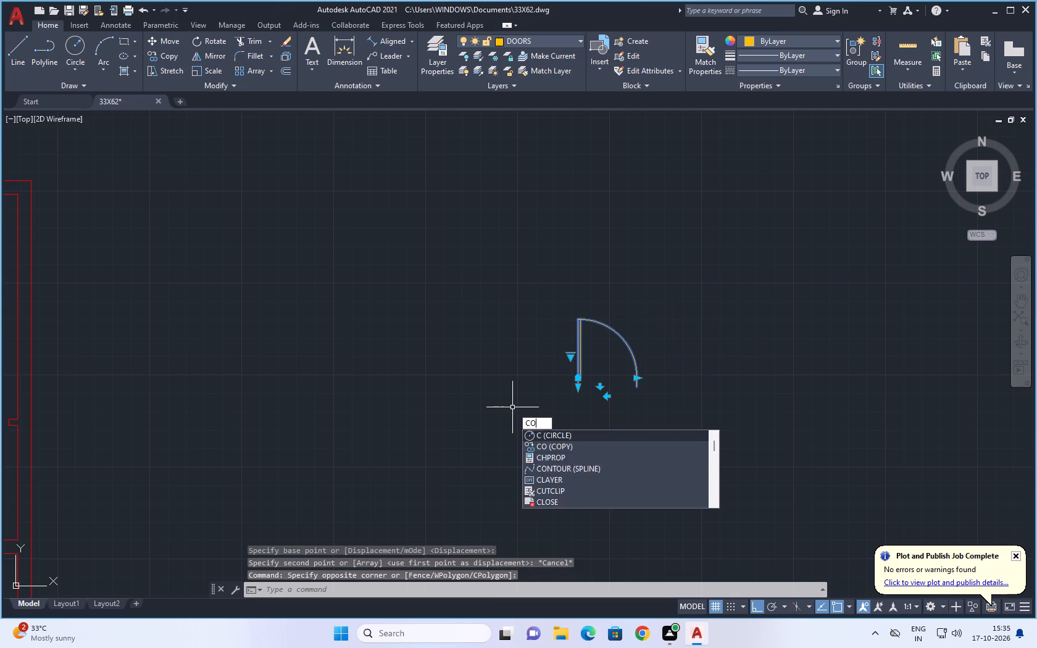
key("space")
scroll(561, 396, "up", 2)
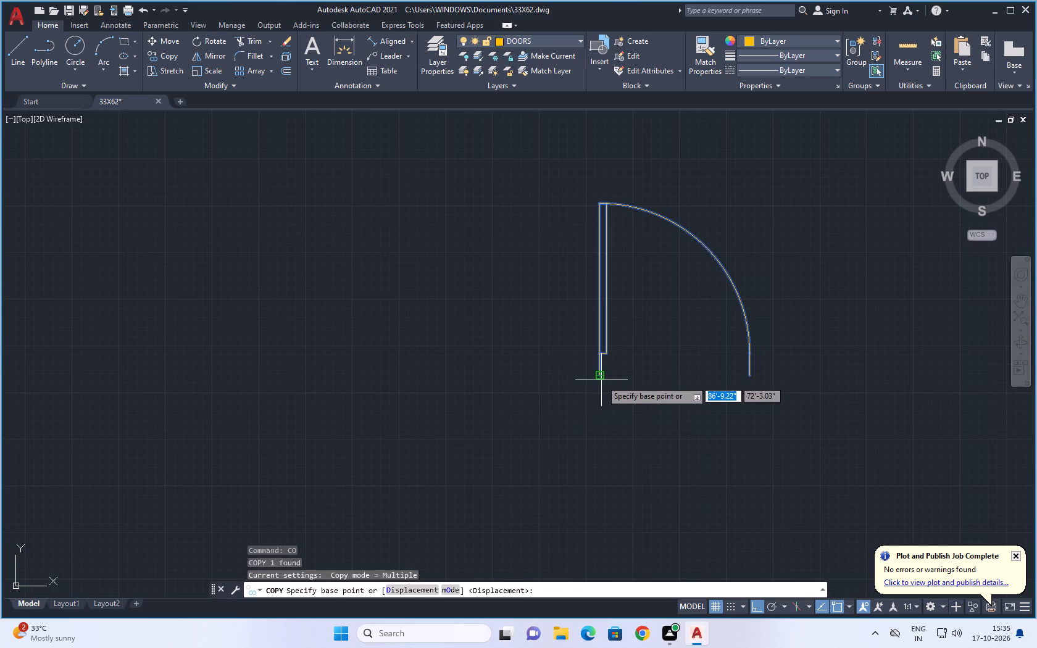
left_click(601, 380)
scroll(192, 388, "down", 3)
middle_click_drag(225, 390, 525, 397)
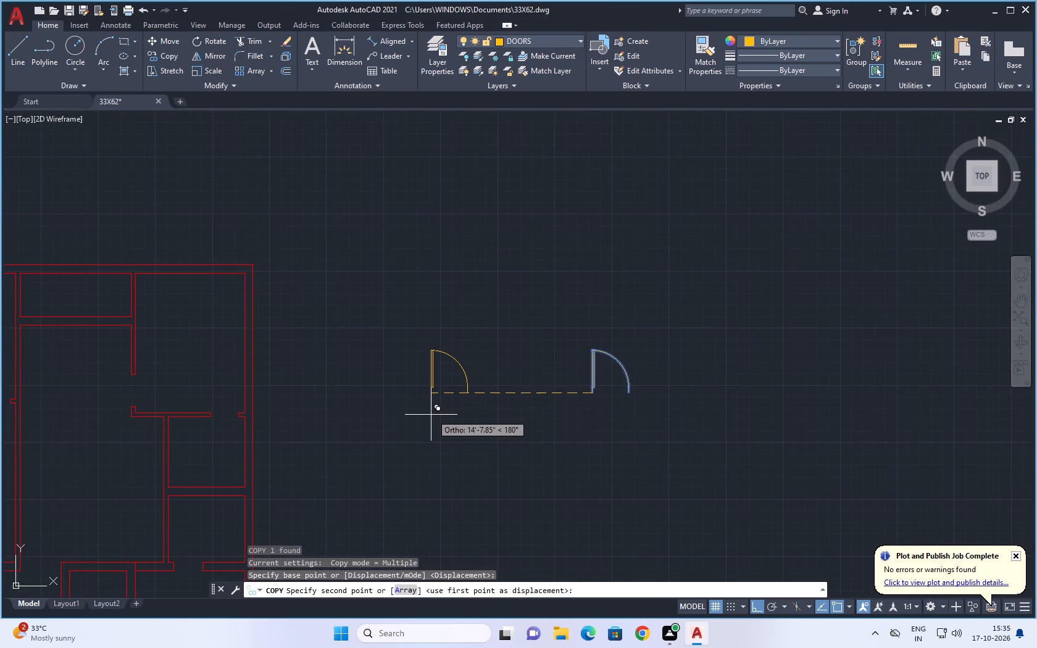
key("F8")
scroll(404, 428, "down", 1)
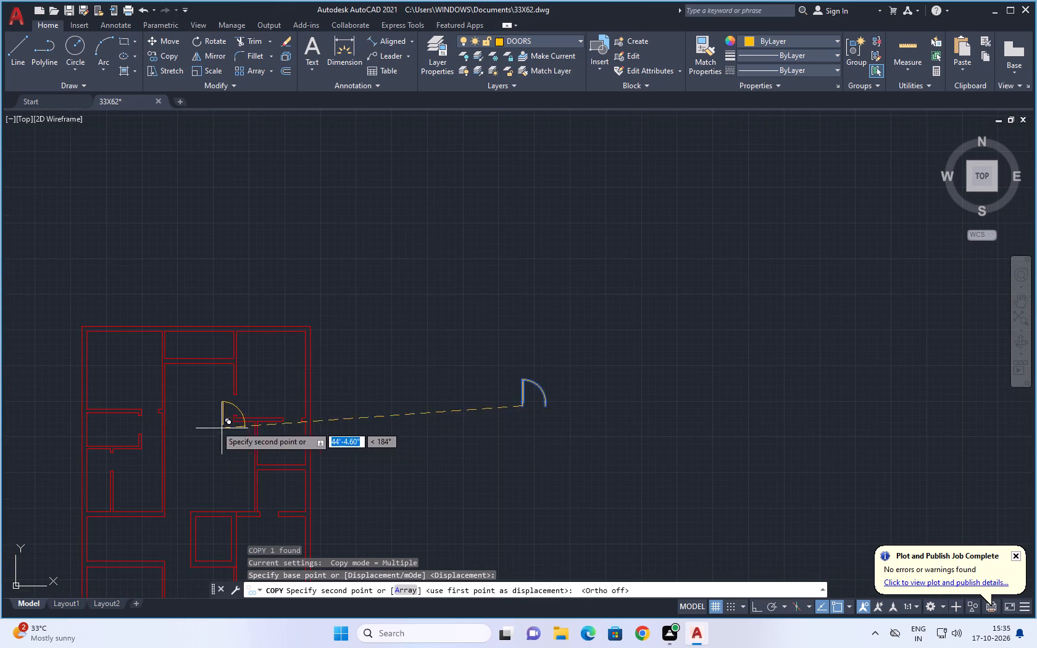
middle_click_drag(202, 420, 459, 404)
scroll(398, 401, "up", 4)
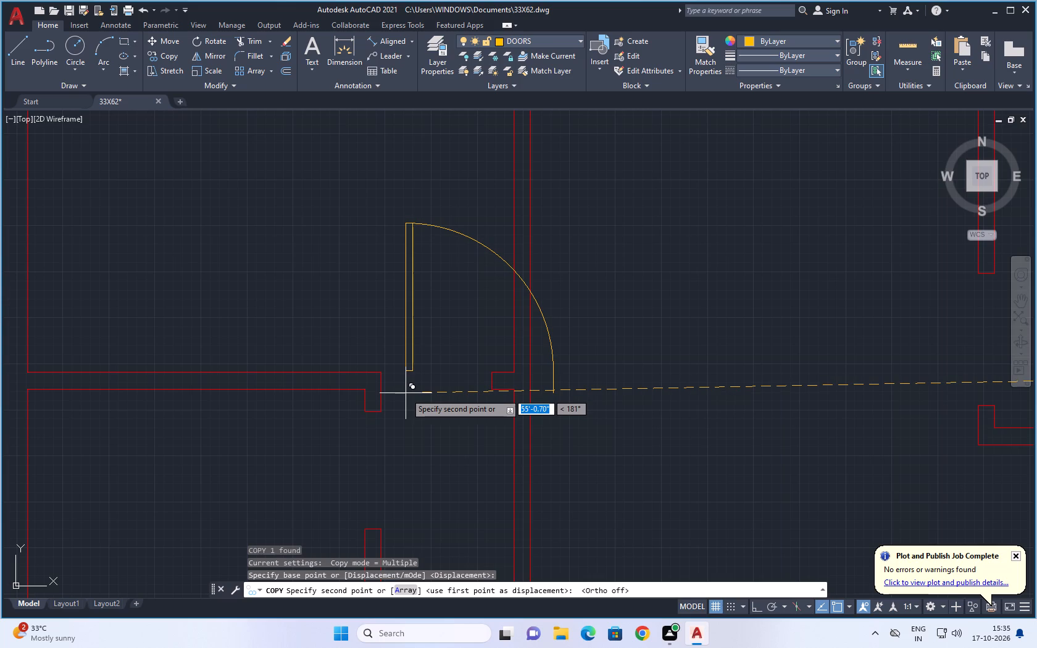
scroll(559, 456, "down", 6)
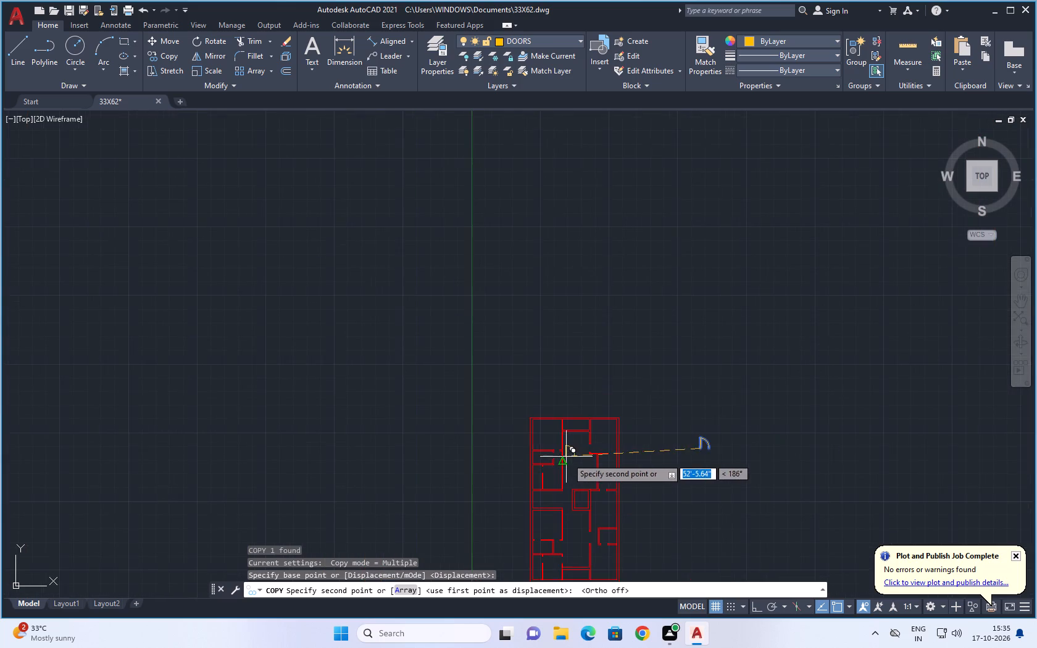
middle_click_drag(567, 458, 533, 270)
scroll(576, 344, "up", 3)
scroll(483, 344, "up", 2)
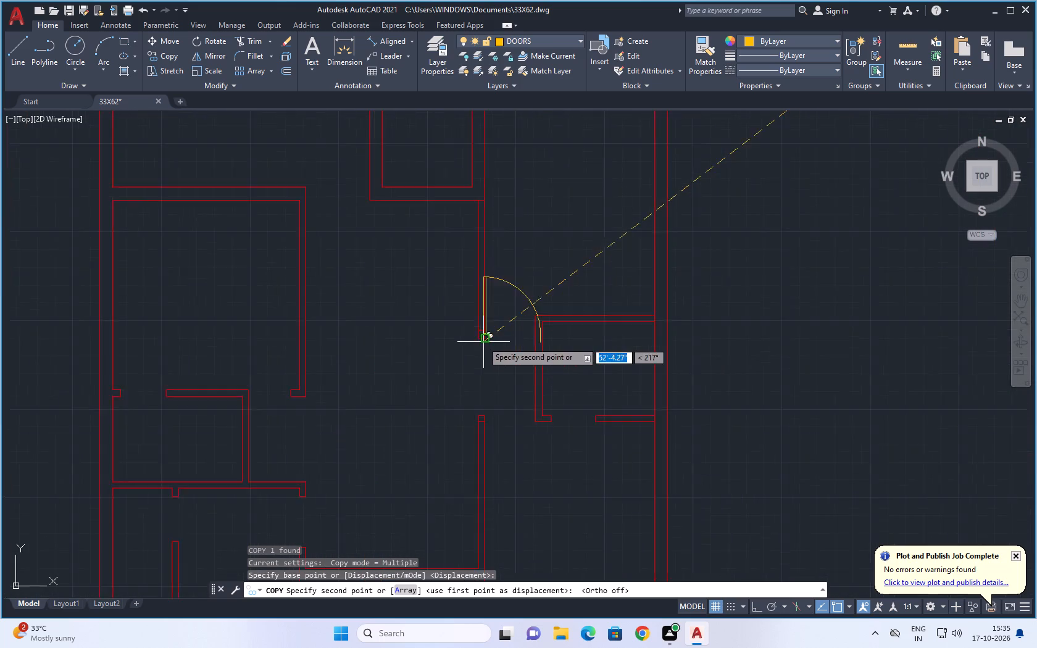
scroll(483, 341, "up", 4)
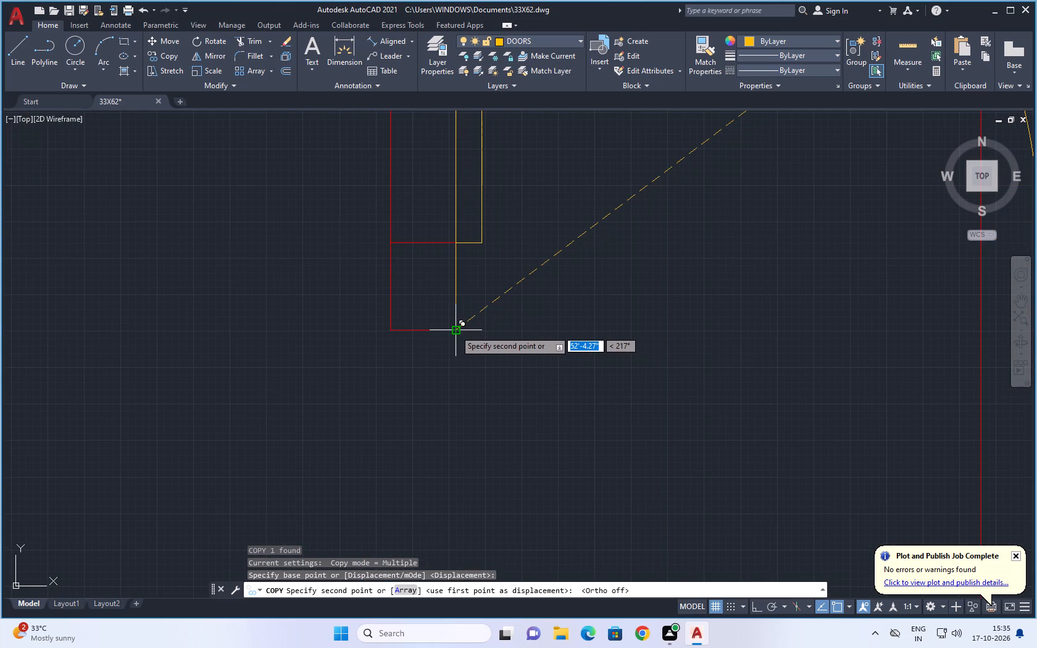
left_click(455, 330)
Place another door copy at the left jamb's lower corner in the doorway beneath the small room right of the central square shaft.
scroll(542, 316, "down", 6)
middle_click_drag(575, 292, 567, 347)
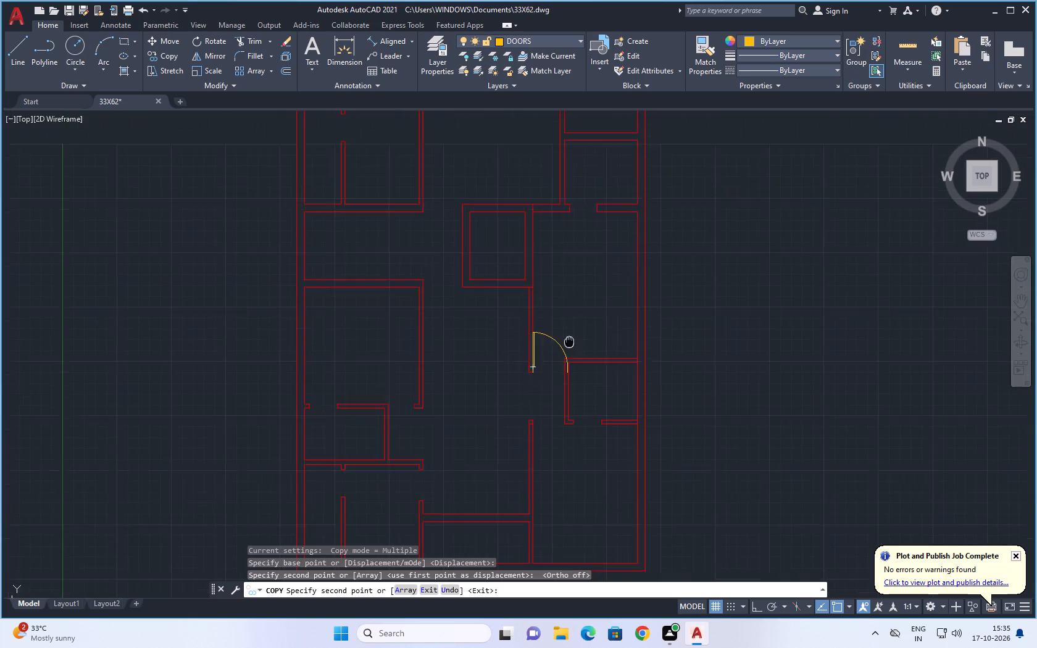
middle_click_drag(567, 347, 554, 411)
scroll(562, 288, "up", 4)
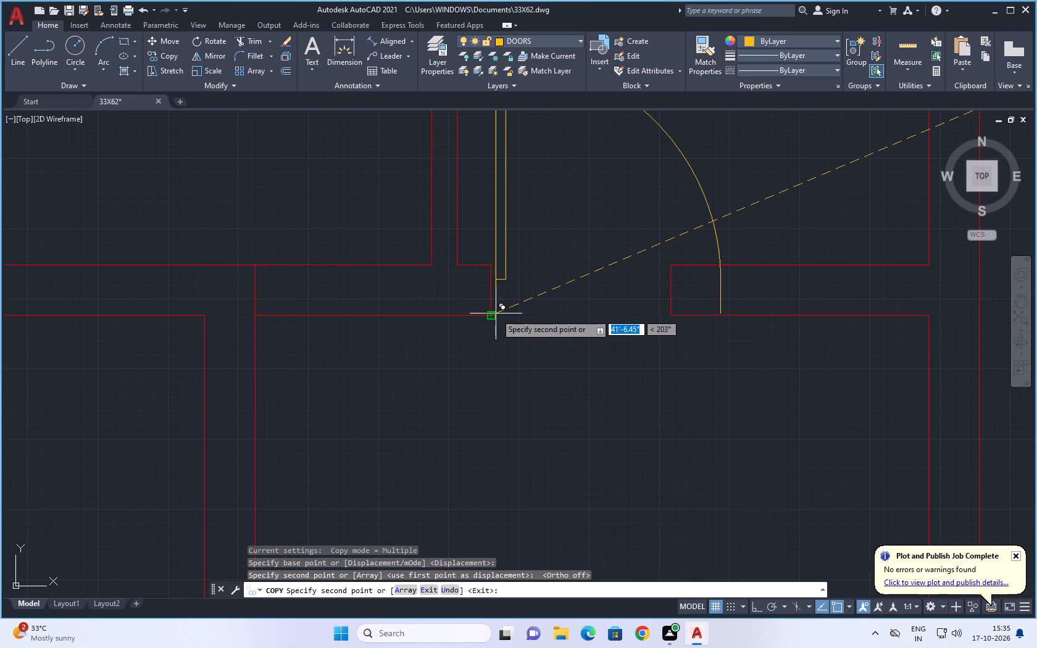
left_click(493, 314)
Place a third door copy at the left jamb's lower corner of the small lower-right room's doorway and finish copying.
scroll(536, 339, "down", 4)
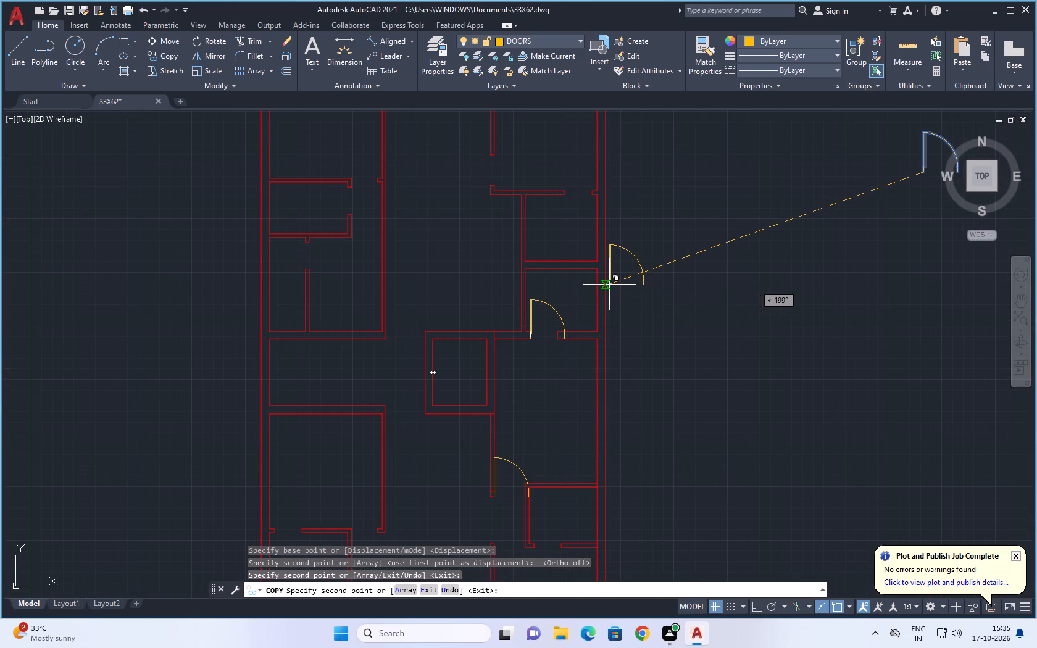
middle_click_drag(546, 455, 537, 304)
scroll(525, 380, "up", 4)
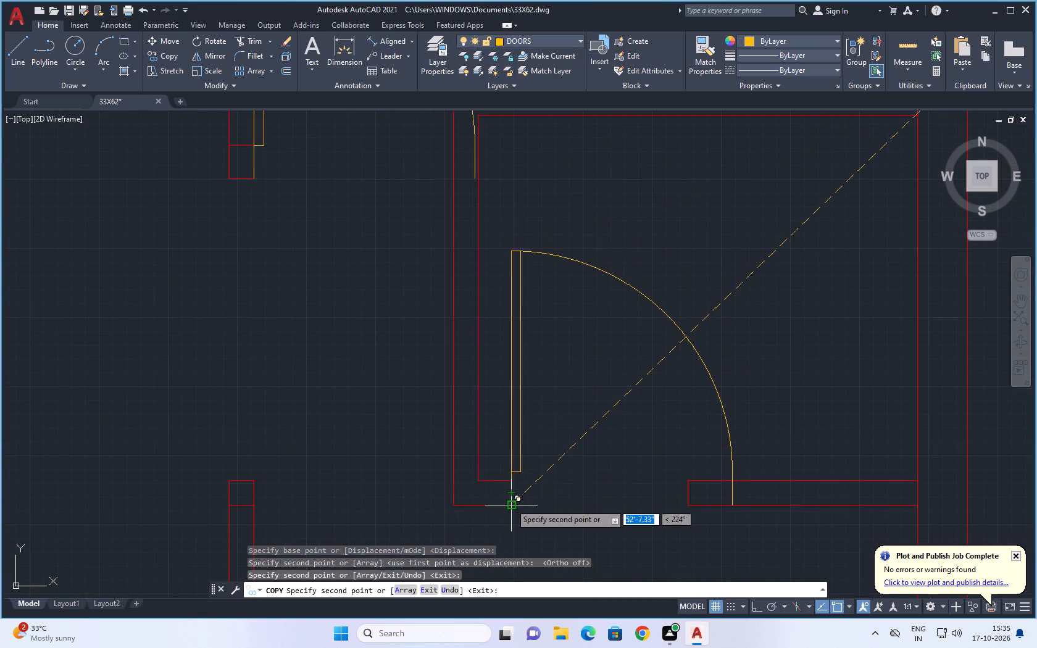
left_click(510, 504)
scroll(567, 430, "down", 6)
middle_click_drag(646, 423, 709, 395)
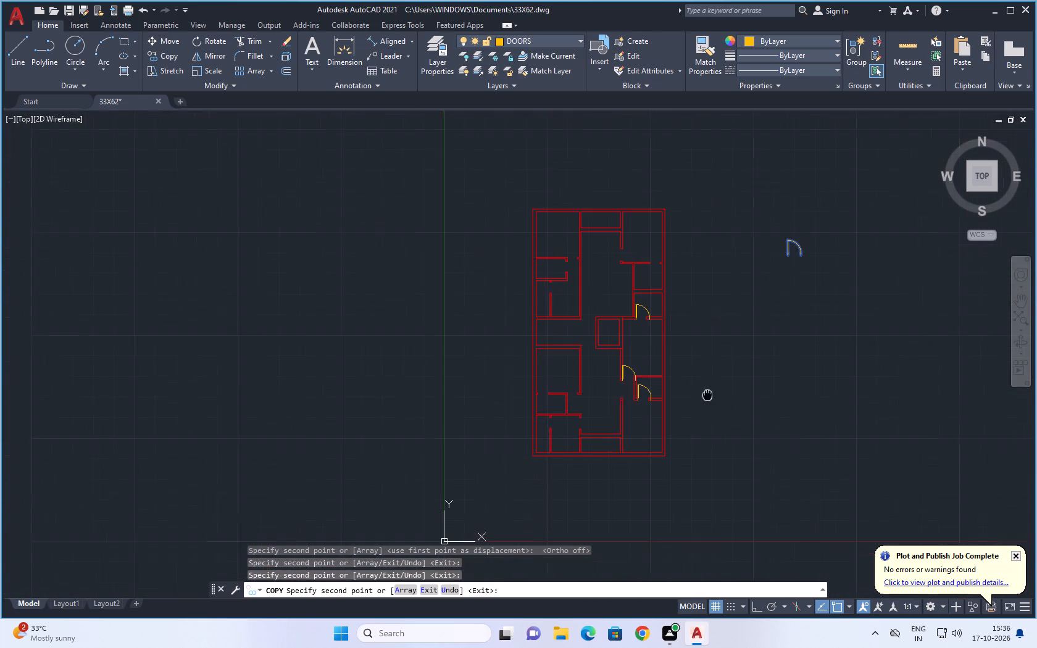
middle_click_drag(709, 395, 710, 395)
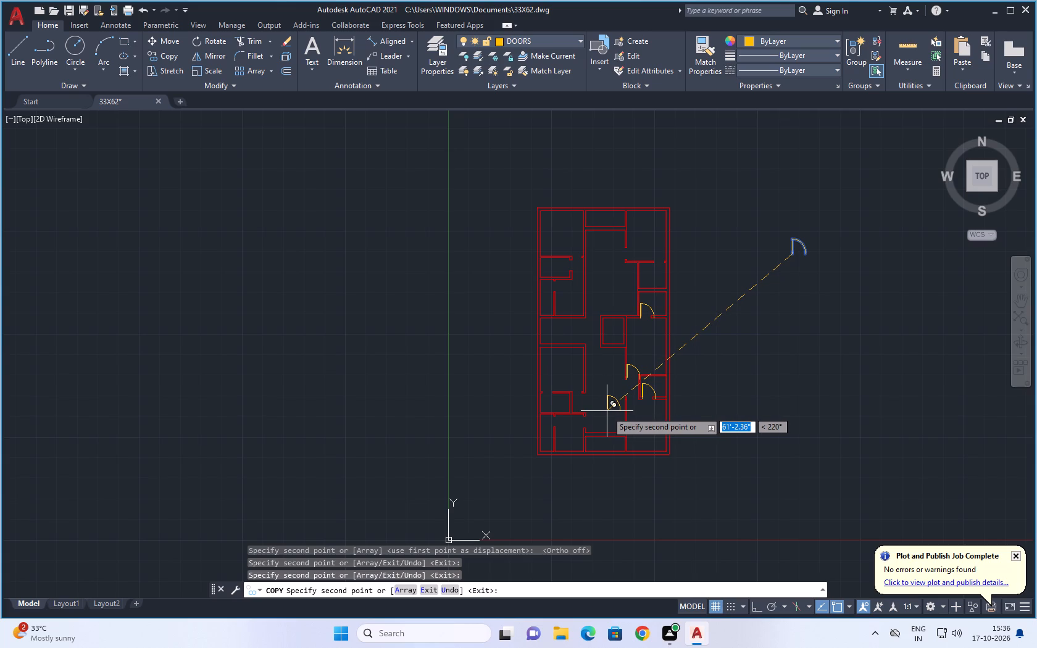
scroll(641, 415, "down", 2)
key("Escape")
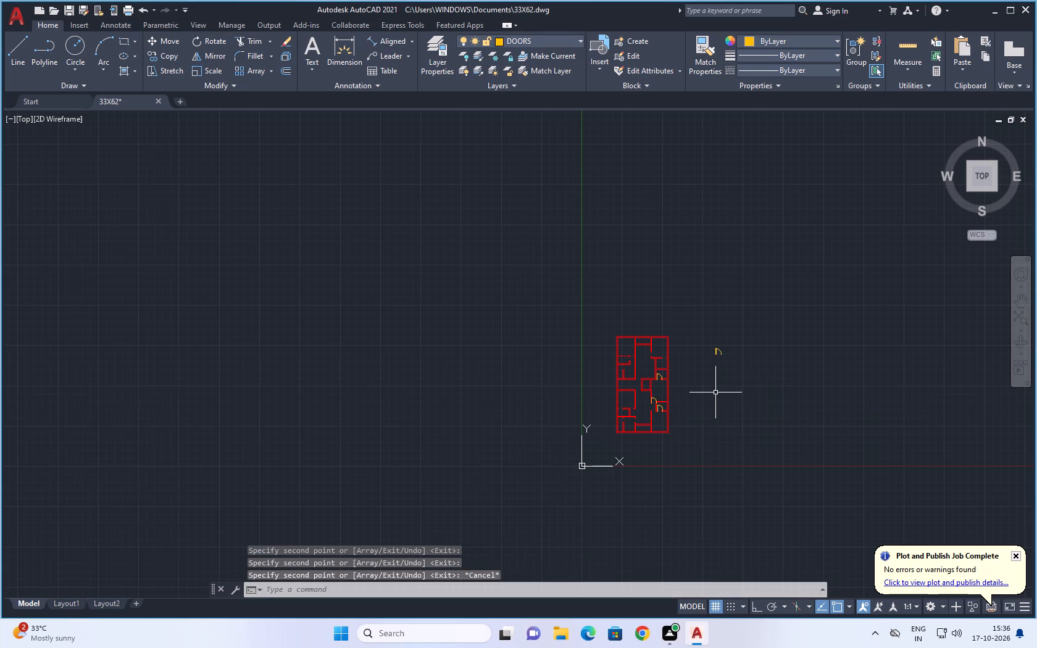
key("Escape")
Mirror the source door block beside the plan about a vertical line through its latch-side end, erasing the source.
scroll(725, 368, "up", 3)
middle_click_drag(721, 369, 724, 415)
left_click(724, 315)
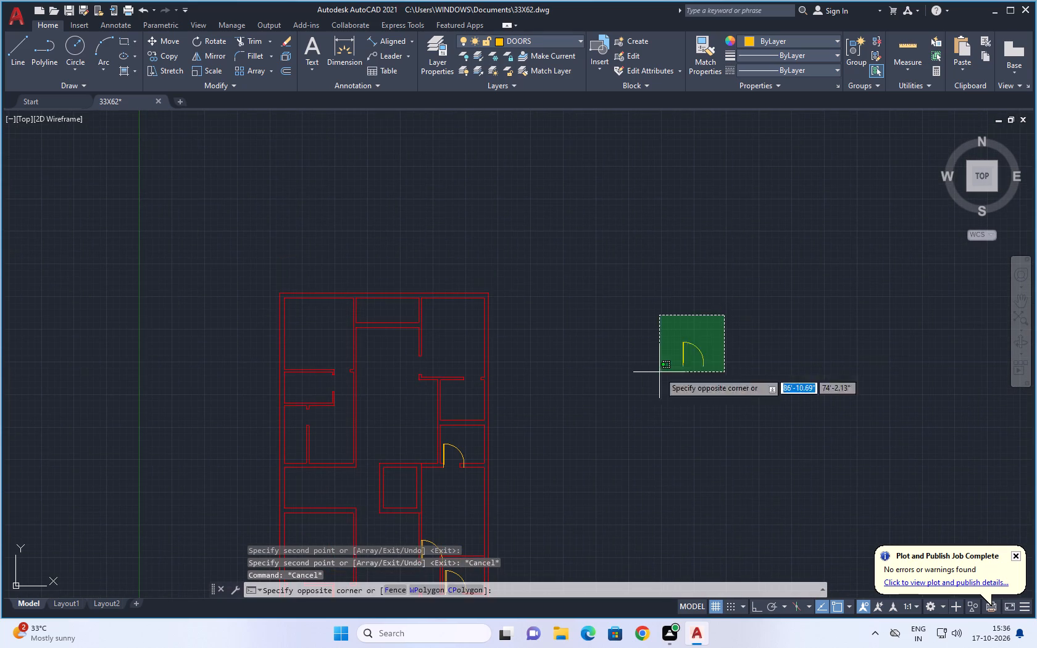
left_click(625, 394)
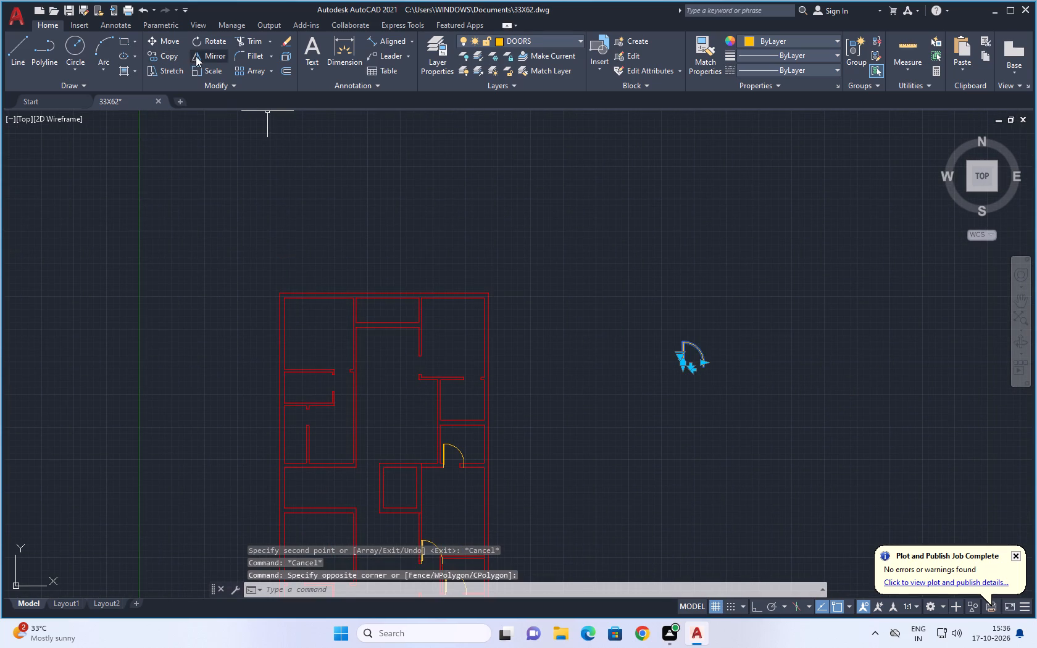
left_click(197, 56)
scroll(715, 371, "up", 2)
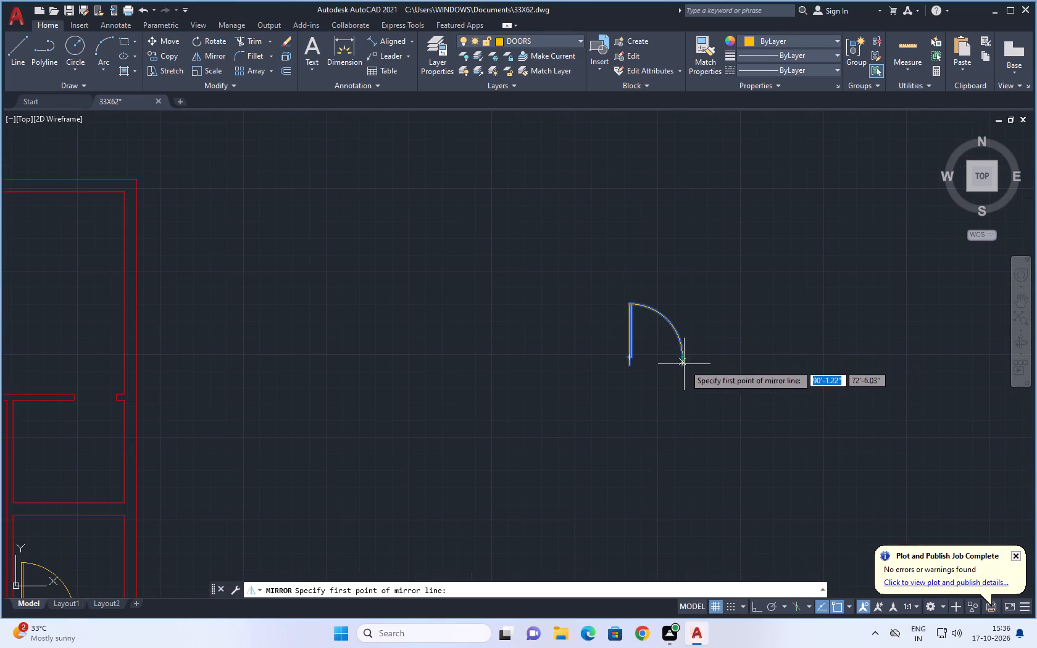
left_click(685, 365)
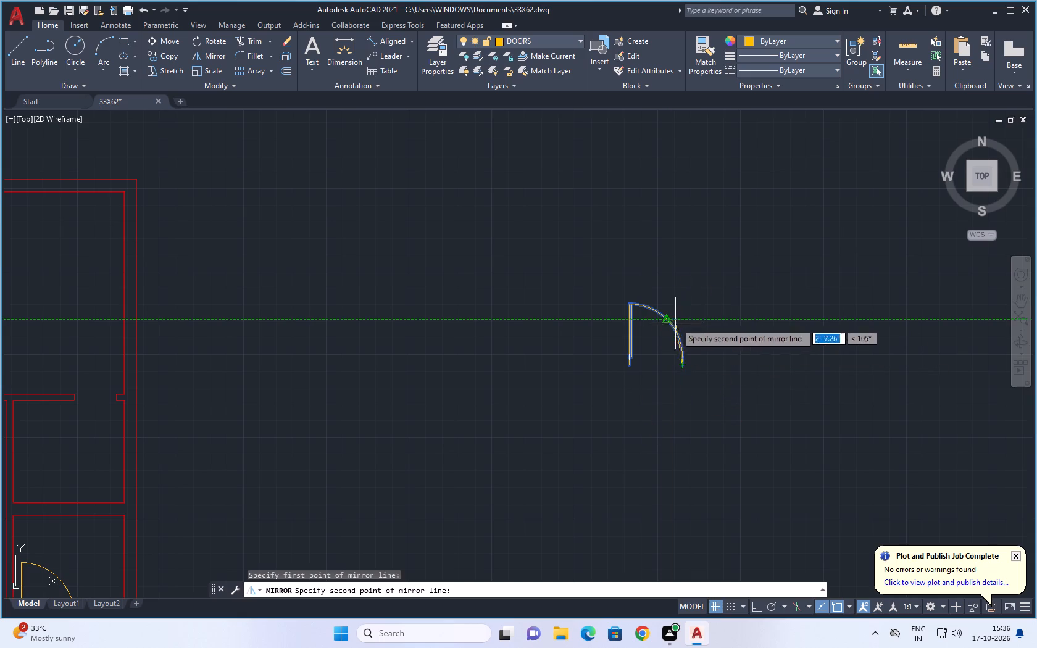
left_click(683, 320)
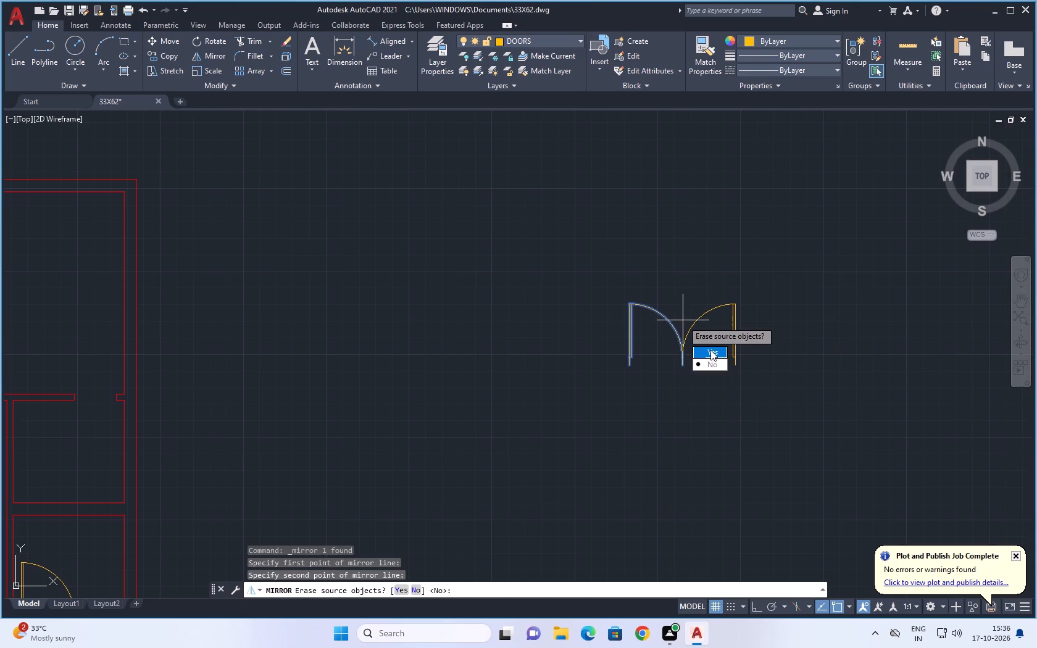
left_click_drag(710, 350, 683, 320)
Copy the mirrored door from its hinge-side lower endpoint to the right jamb's lower corner of the upper-left room's doorway.
left_click_drag(763, 271, 752, 285)
left_click(646, 406)
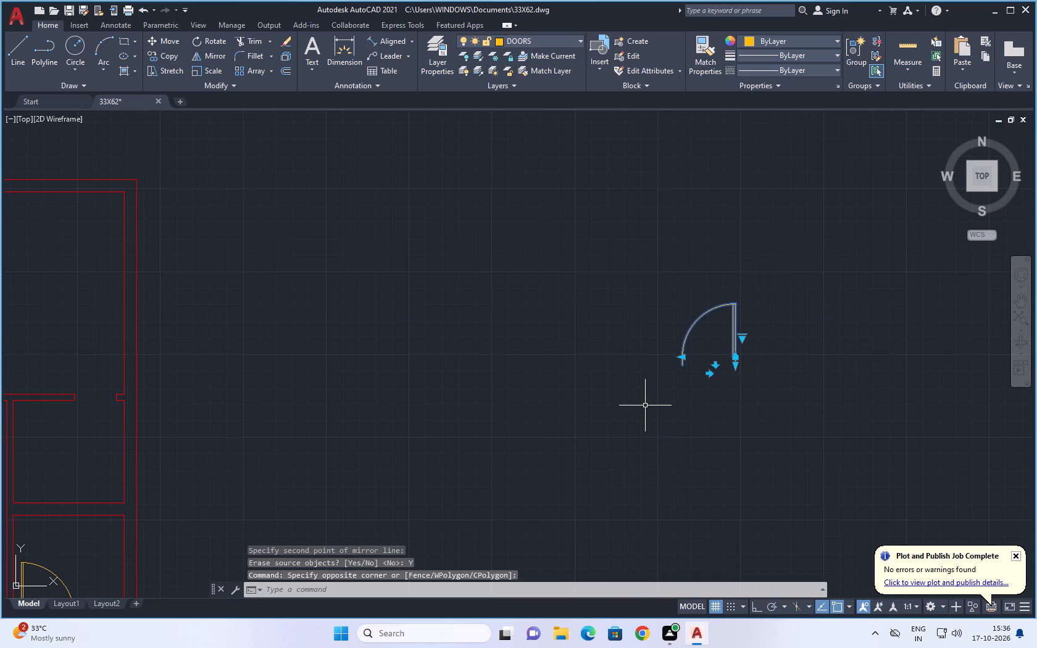
key("c")
key("o")
key("space")
scroll(738, 383, "up", 2)
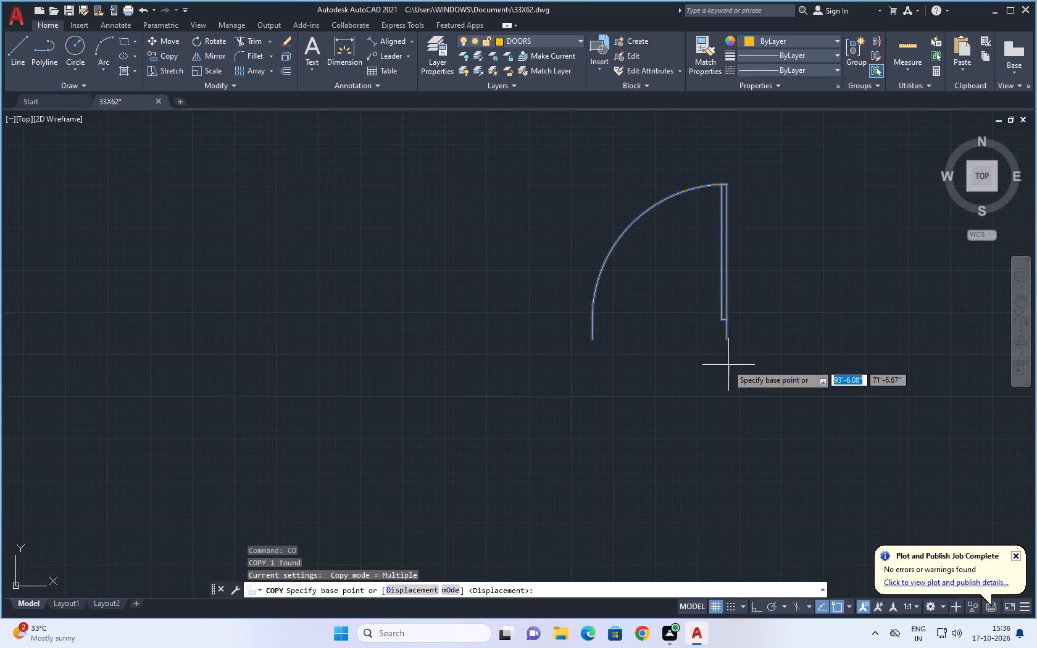
left_click(729, 341)
scroll(261, 396, "down", 3)
middle_click_drag(262, 405, 854, 375)
scroll(299, 359, "up", 2)
scroll(448, 367, "up", 2)
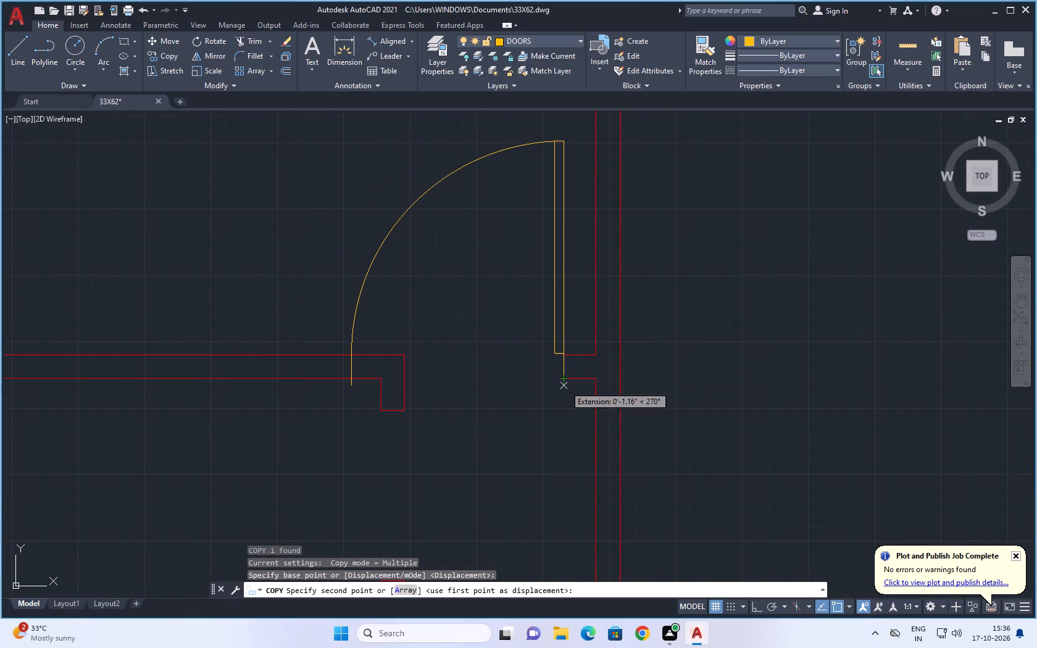
left_click(565, 386)
scroll(554, 416, "up", 3)
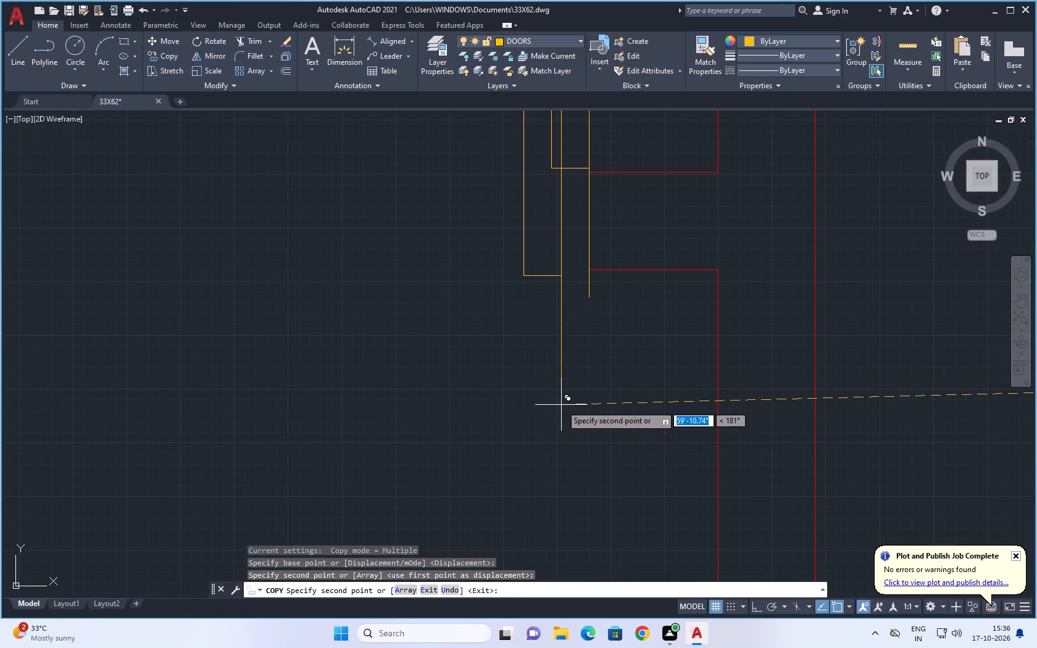
key("ctrl+z")
middle_click_drag(407, 404, 778, 367)
scroll(255, 344, "down", 1)
middle_click_drag(264, 360, 414, 366)
scroll(323, 354, "up", 3)
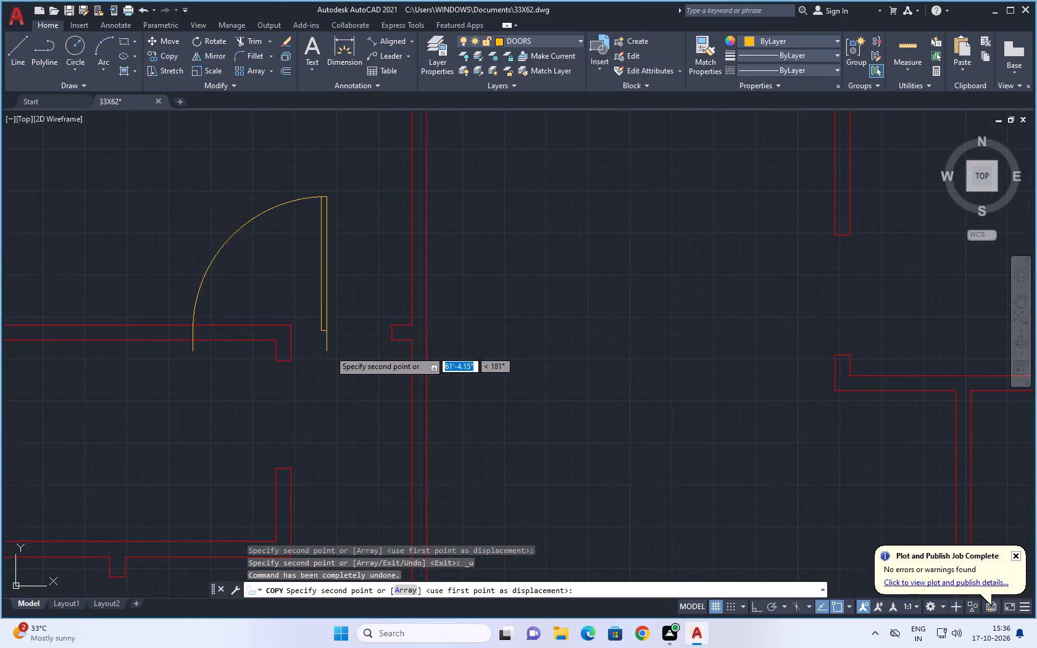
scroll(360, 351, "up", 3)
left_click(481, 309)
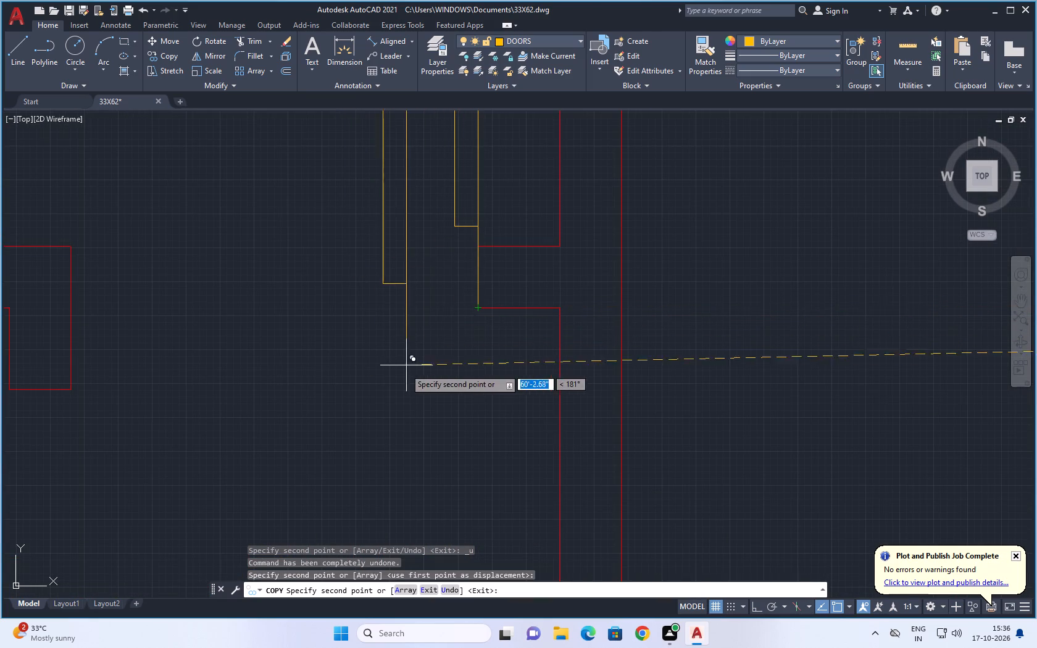
Place another mirrored door copy at the right jamb of the doorway in the bottom wall of the large lower-left room.
scroll(401, 373, "down", 6)
middle_click_drag(462, 405, 483, 248)
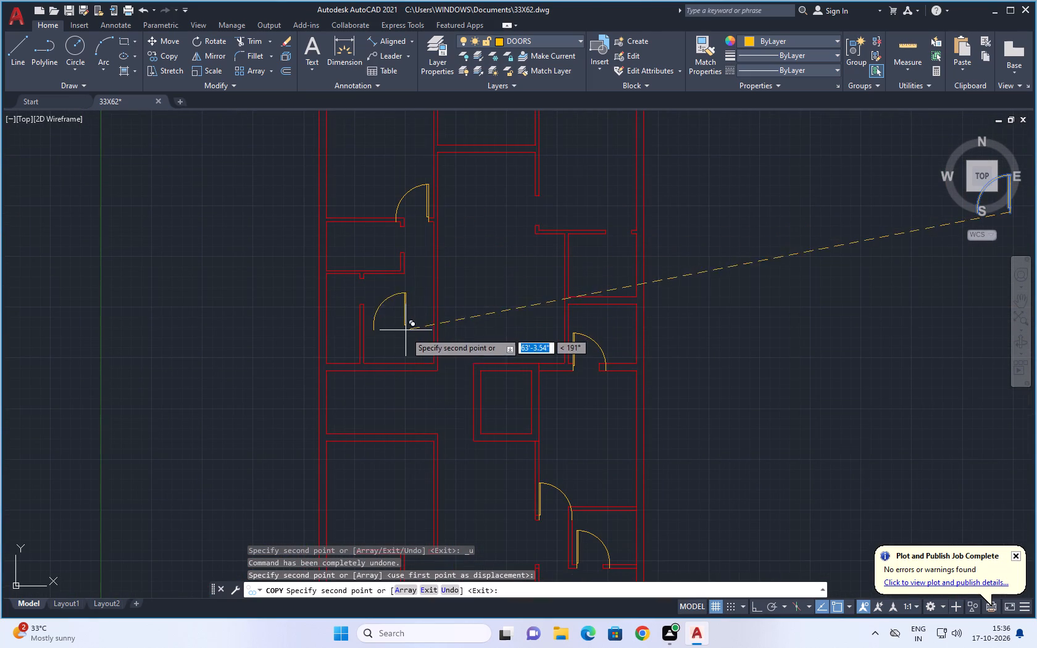
middle_click_drag(416, 396, 428, 246)
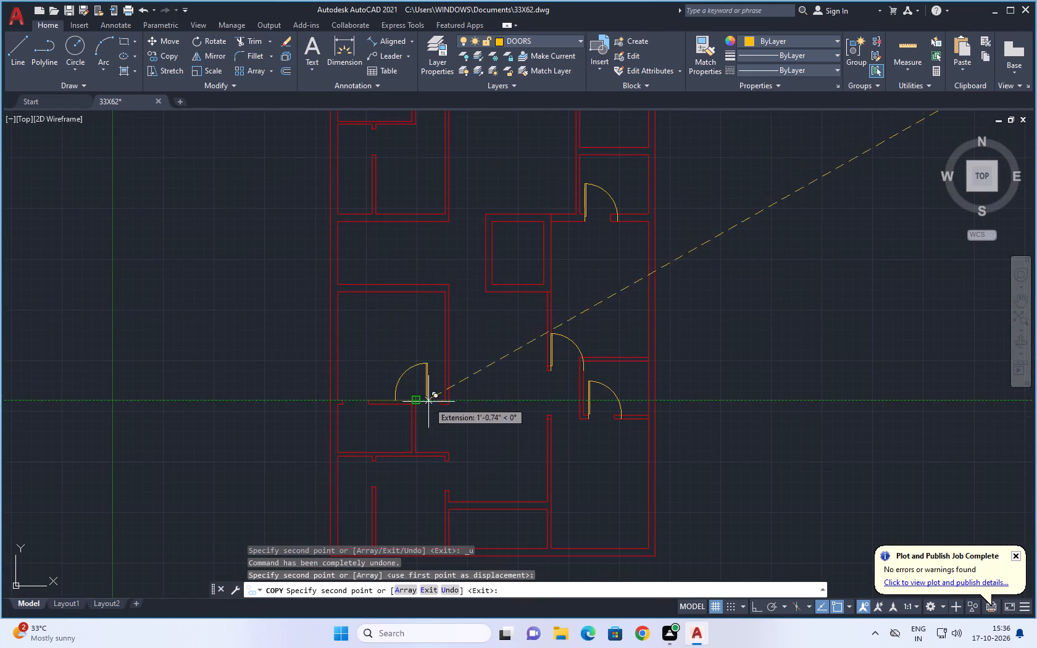
scroll(434, 405, "up", 3)
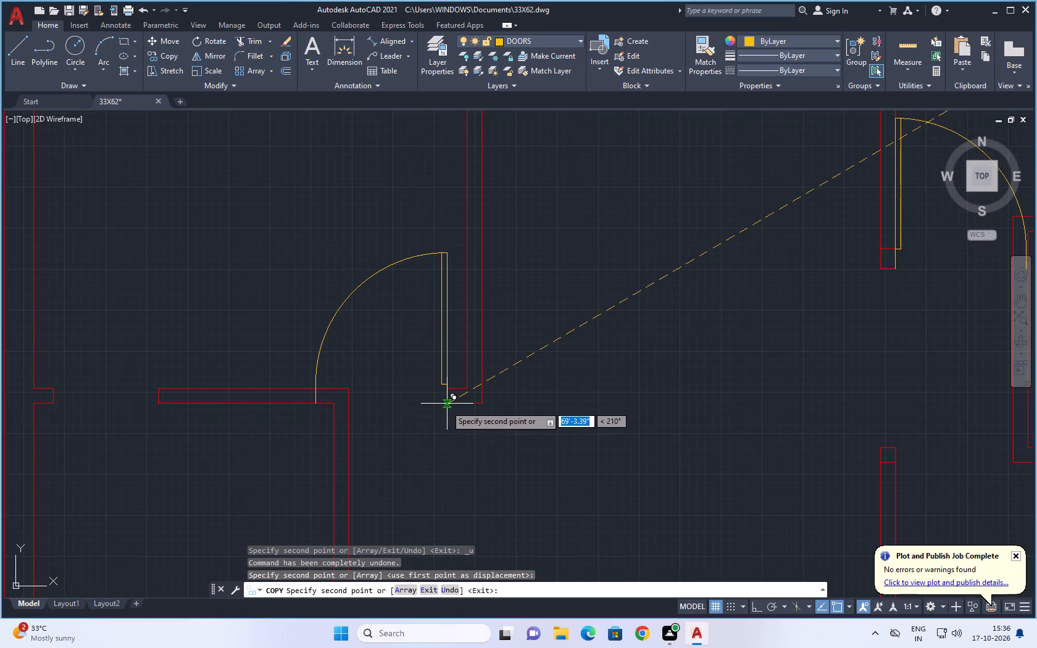
scroll(443, 409, "up", 5)
left_click(454, 384)
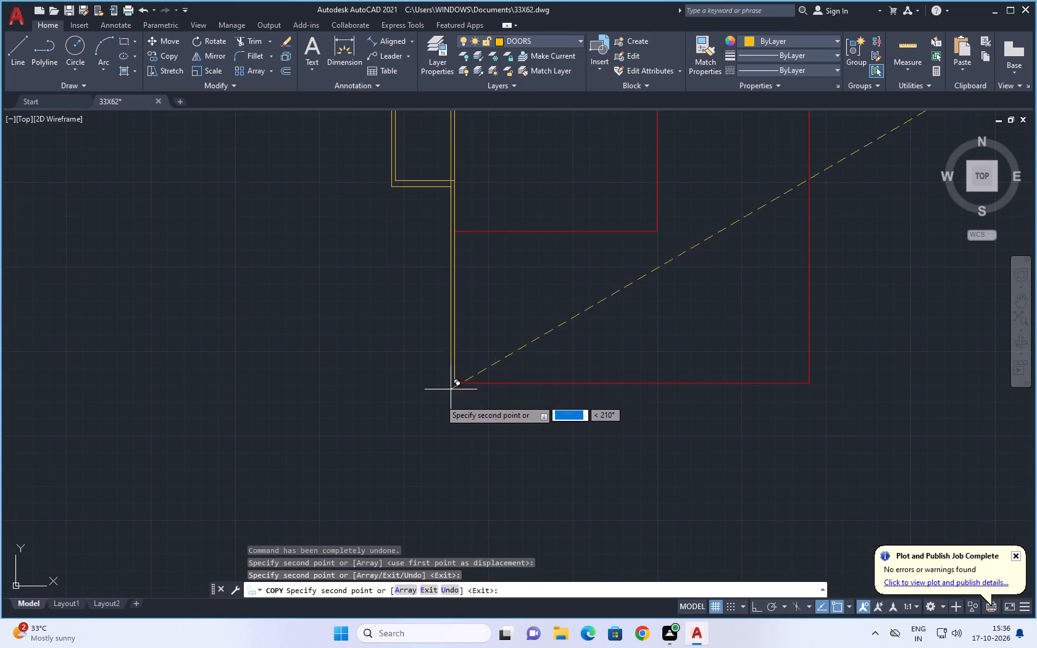
Place another copy of the mirrored door in the next open doorway among the lower-left rooms.
scroll(450, 444, "down", 9)
middle_click_drag(509, 428, 459, 289)
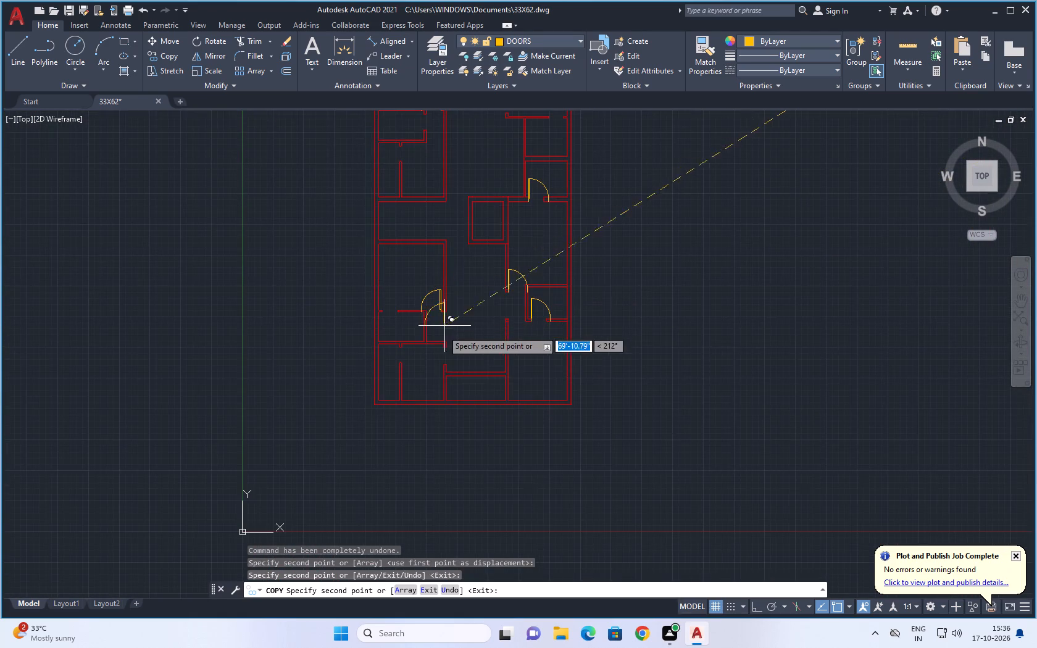
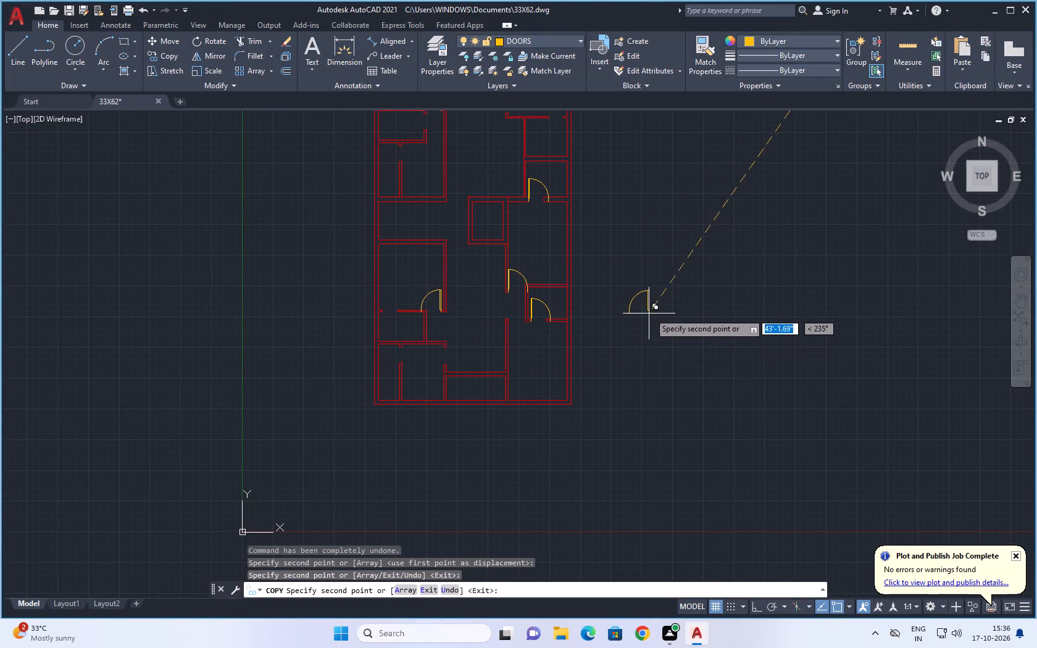
Rotate the source door beside the plan 90° counterclockwise about its hinge-side lower endpoint, with Ortho on.
middle_click_drag(657, 292, 643, 382)
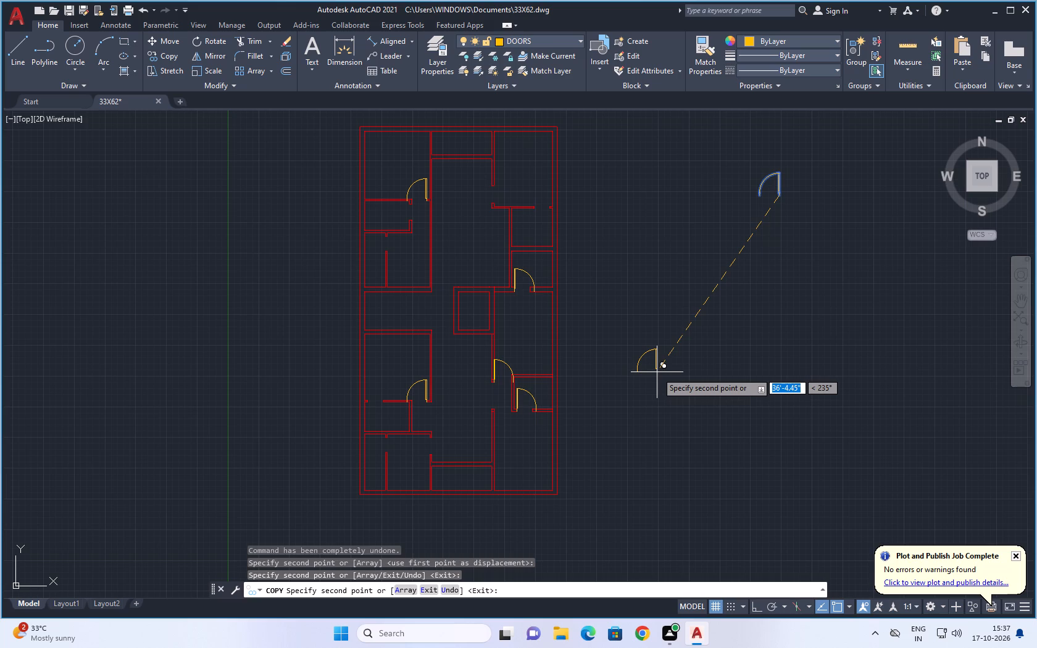
scroll(677, 370, "down", 1)
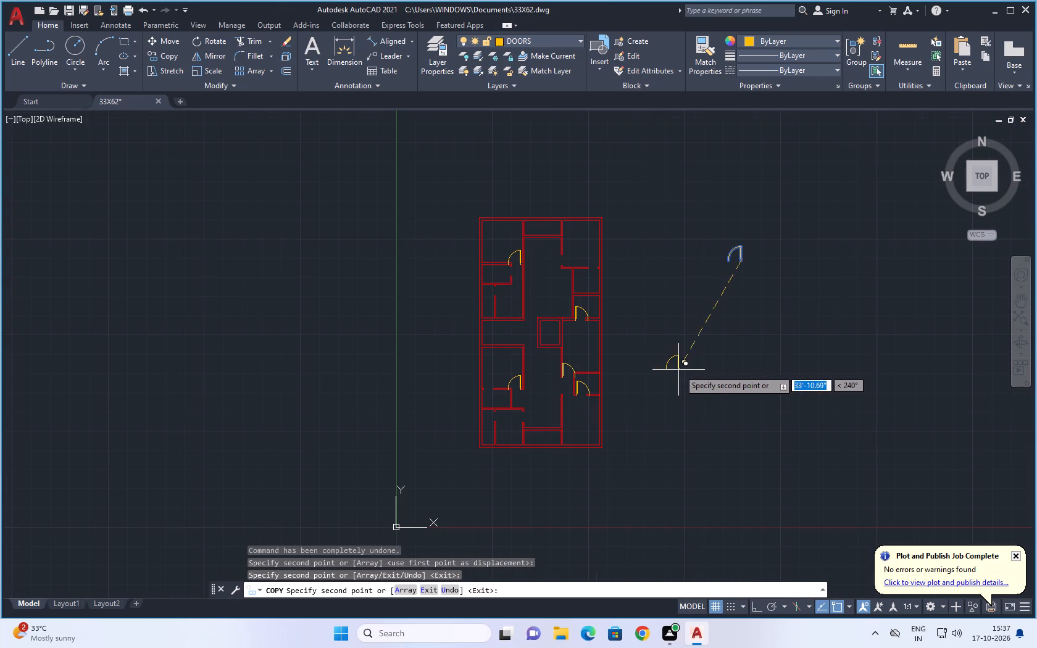
key("Escape")
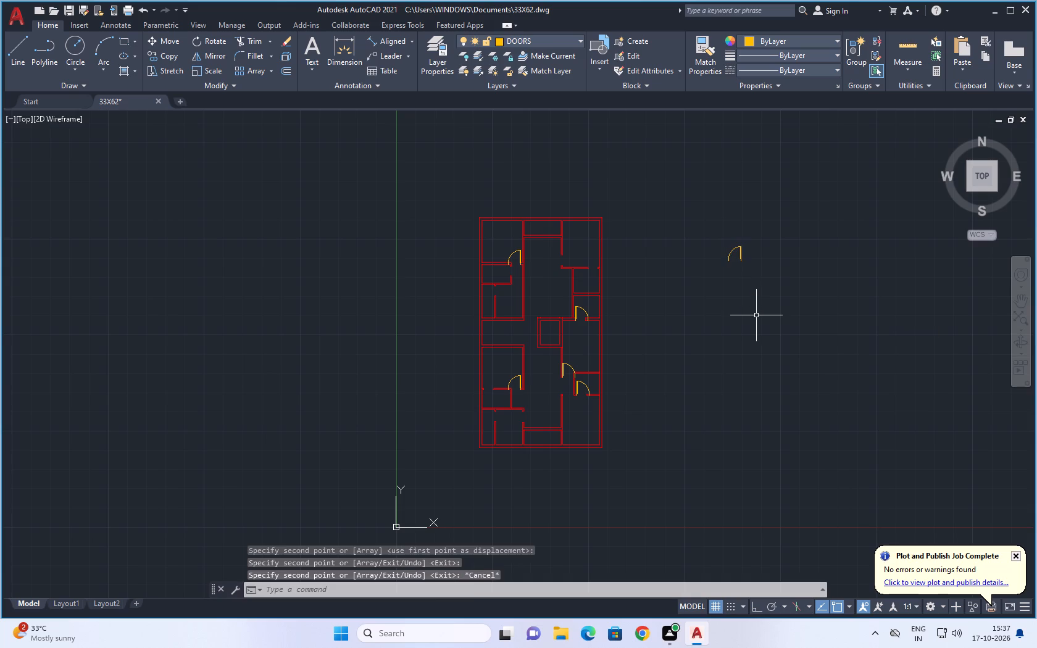
left_click(757, 243)
left_click(717, 268)
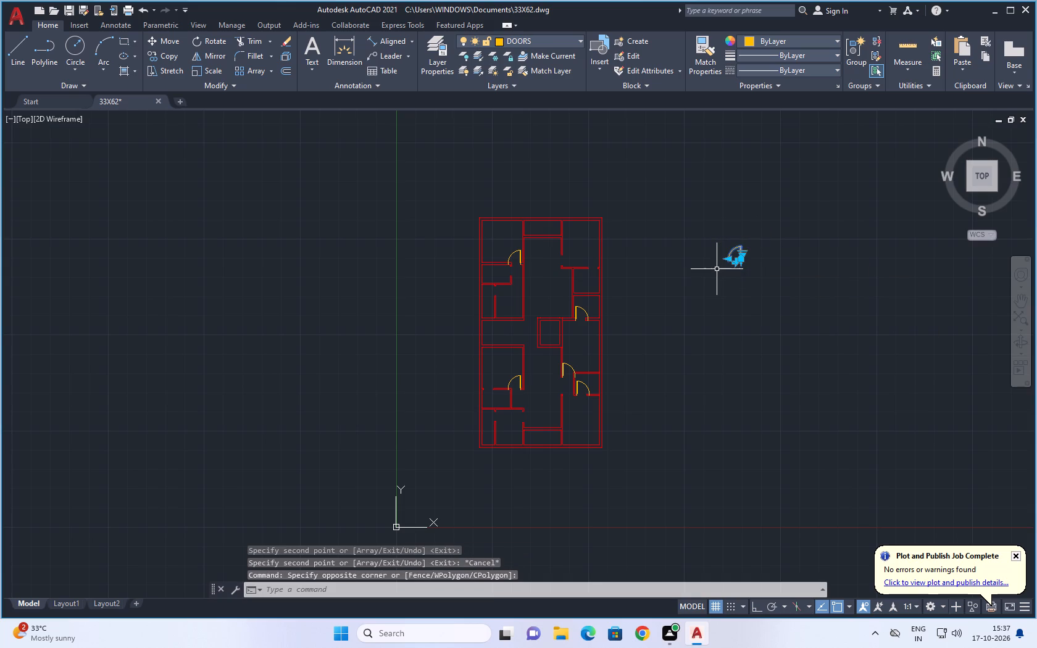
key("r")
type("O")
key("space")
scroll(744, 266, "up", 3)
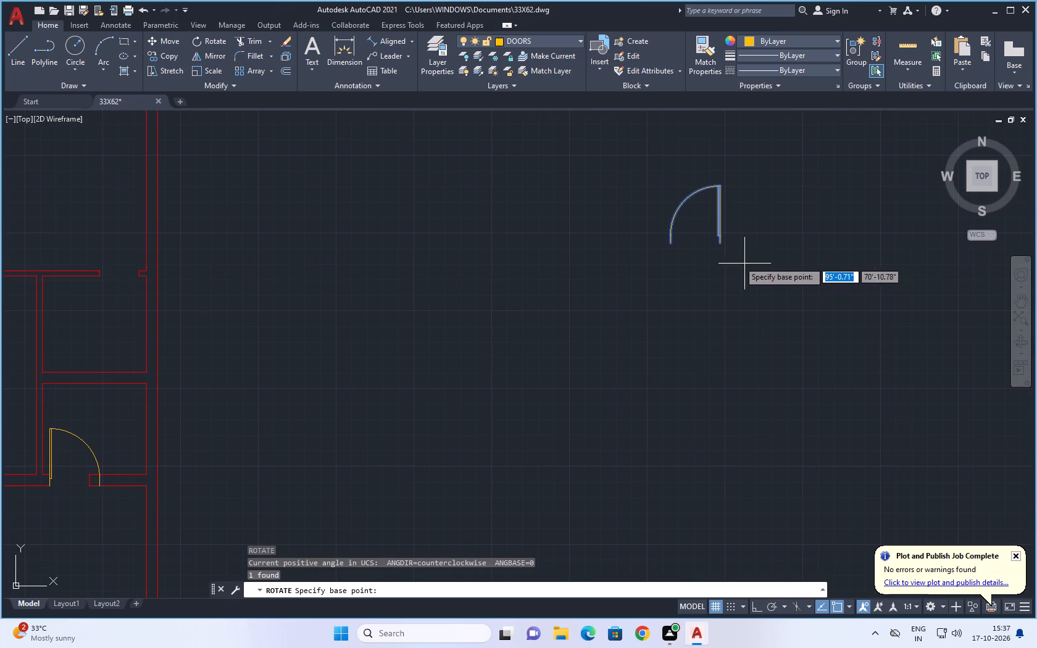
left_click(722, 247)
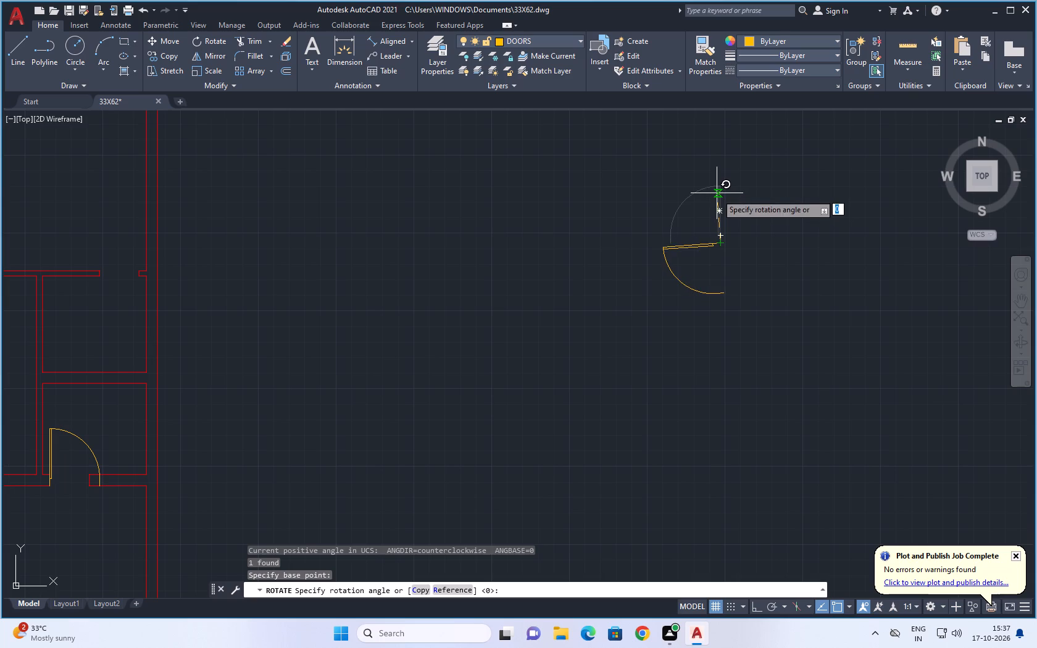
key("F8")
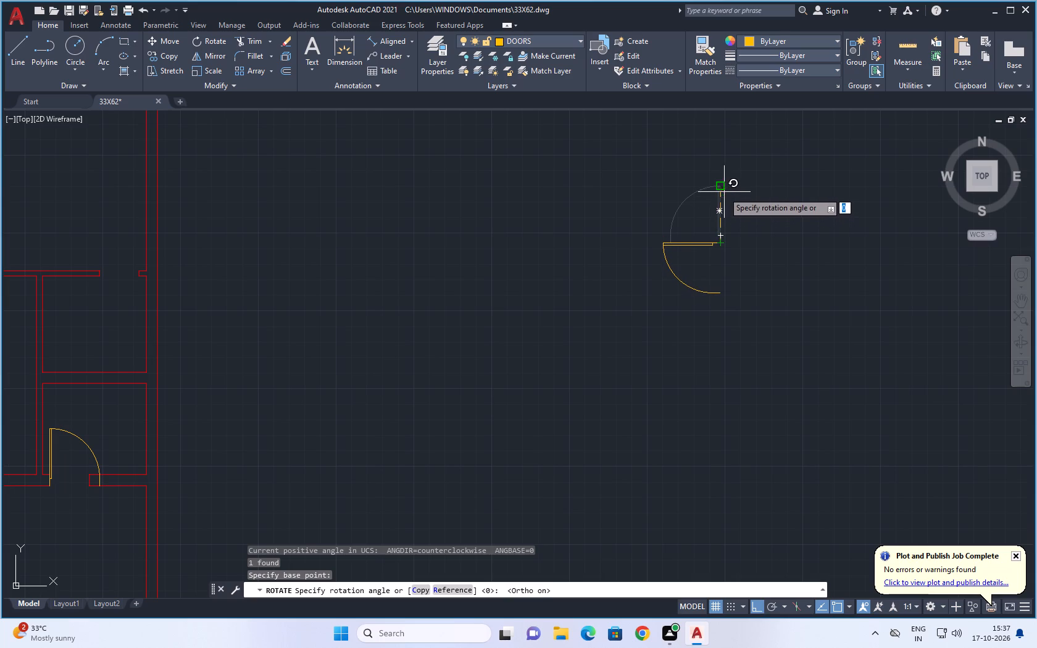
left_click(720, 188)
scroll(736, 230, "down", 1)
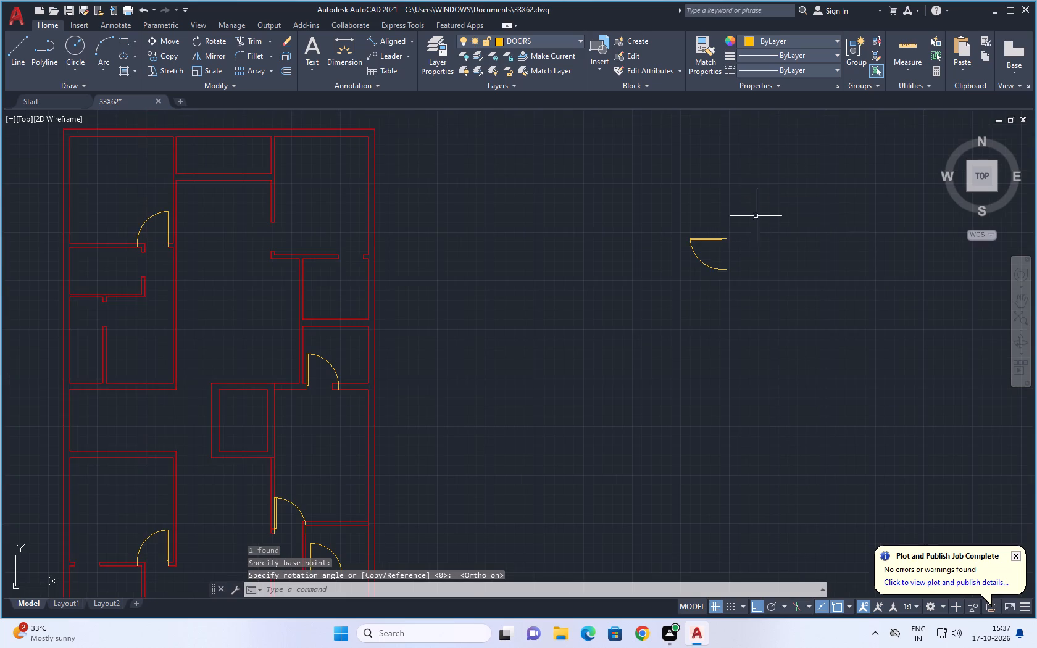
Copy the rotated door from its hinge-side endpoint to the upper jamb's outer corner of the small room's doorway below the upper-left room.
left_click_drag(759, 207, 752, 215)
left_click(631, 322)
key("c")
key("o")
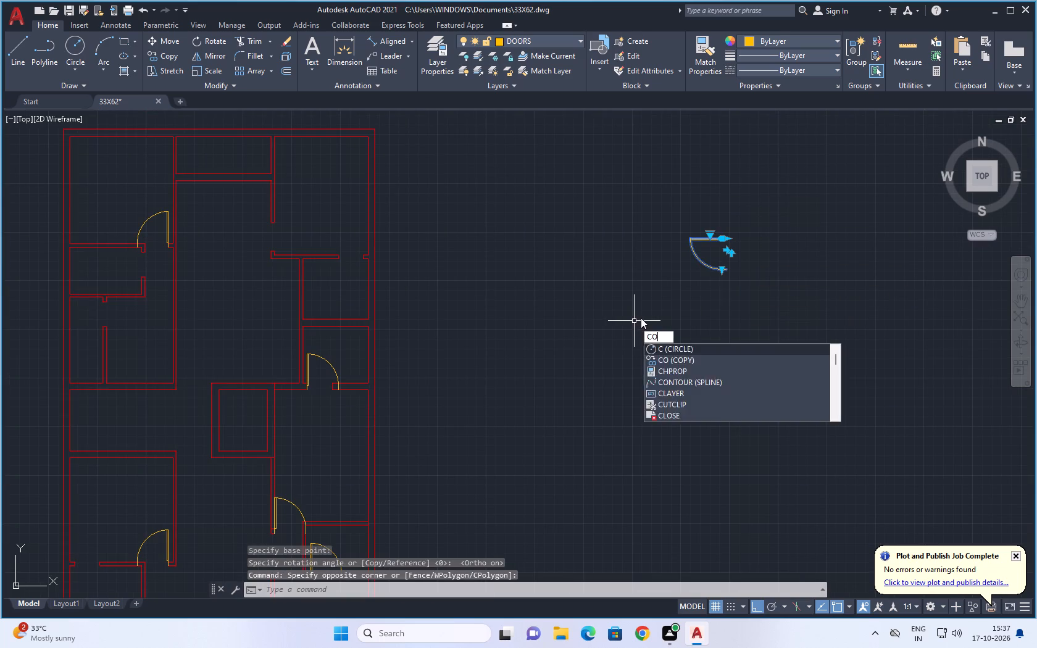
key("space")
scroll(718, 247, "up", 3)
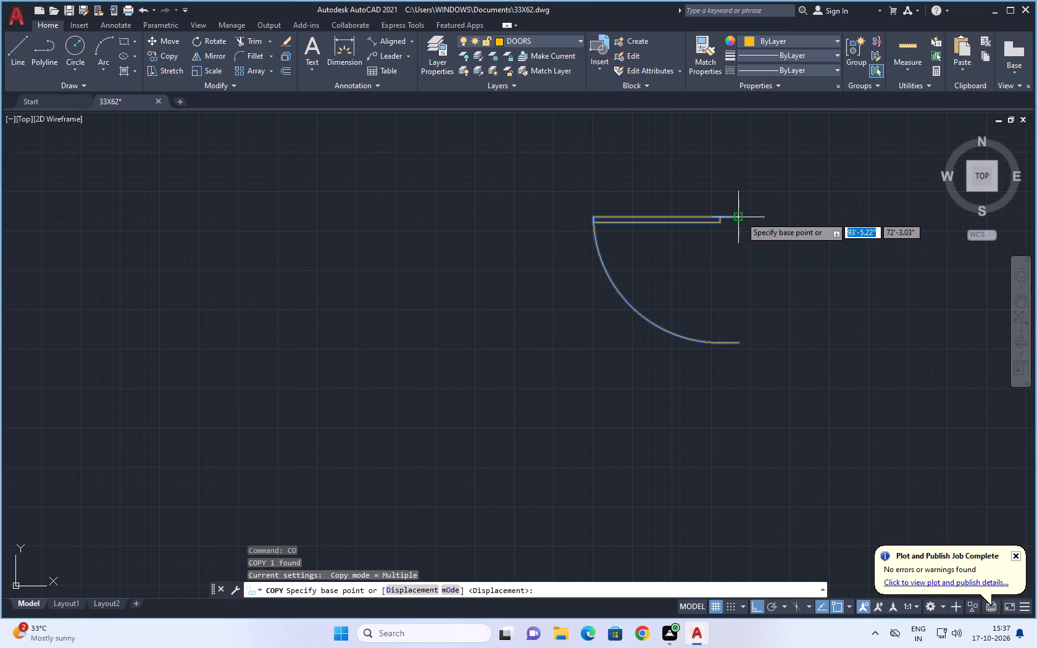
left_click(739, 217)
key("F8")
scroll(375, 338, "down", 4)
middle_click_drag(350, 382, 610, 291)
scroll(290, 429, "up", 1)
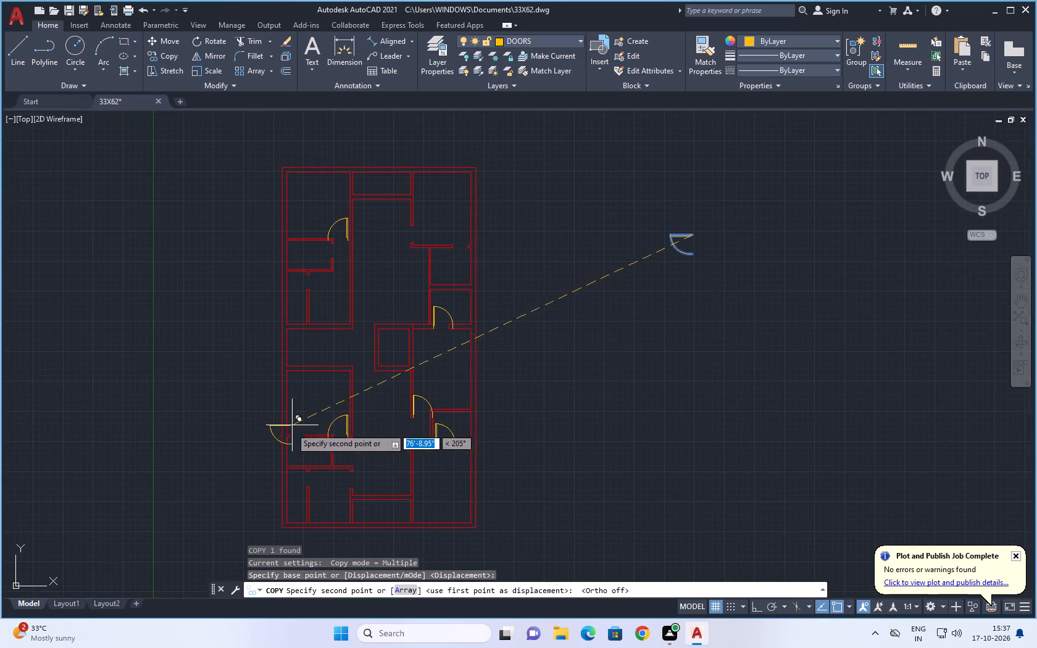
scroll(290, 429, "up", 1)
scroll(348, 396, "down", 2)
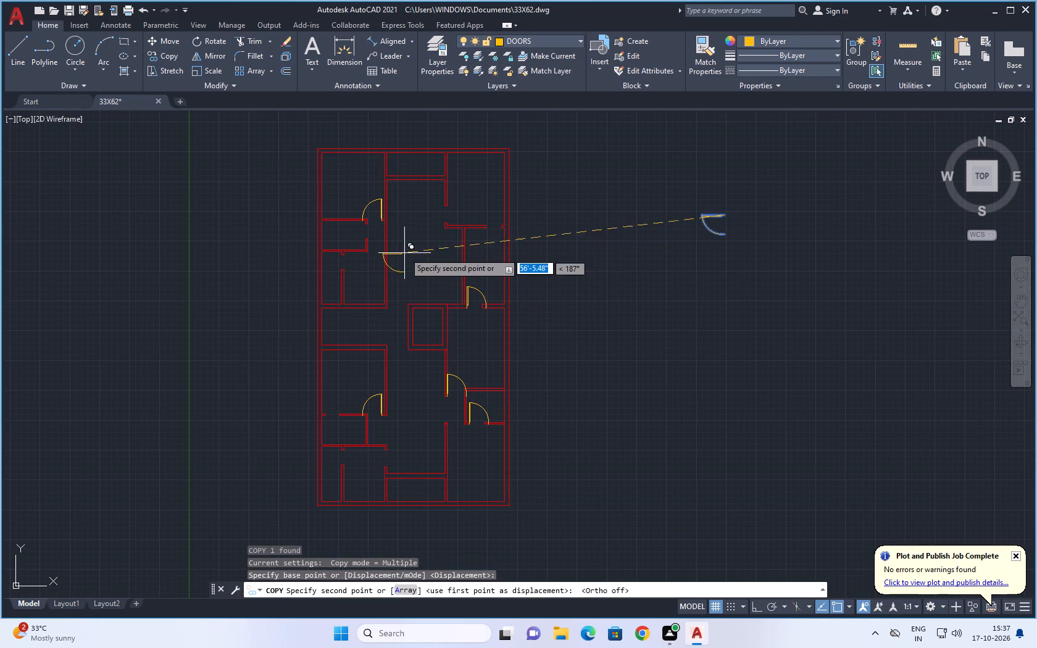
scroll(369, 240, "up", 3)
middle_click_drag(361, 220, 362, 272)
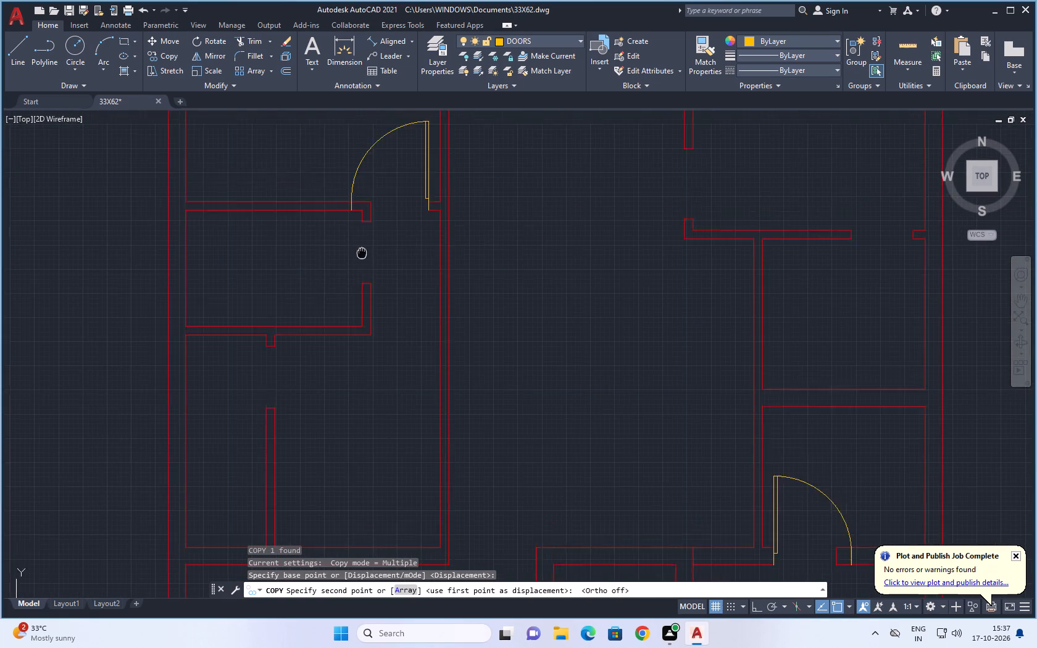
middle_click_drag(362, 272, 356, 343)
scroll(361, 320, "up", 4)
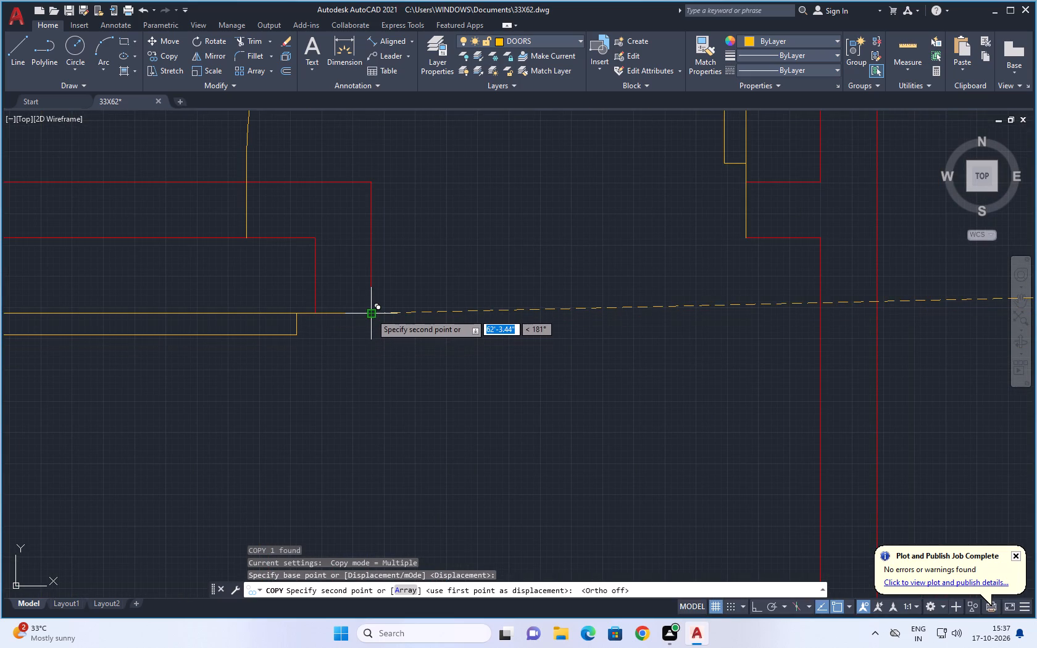
left_click(371, 314)
Place another rotated door copy at the upper jamb's right corner of the partition doorway in the room just below.
scroll(398, 388, "down", 6)
middle_click_drag(396, 407, 418, 288)
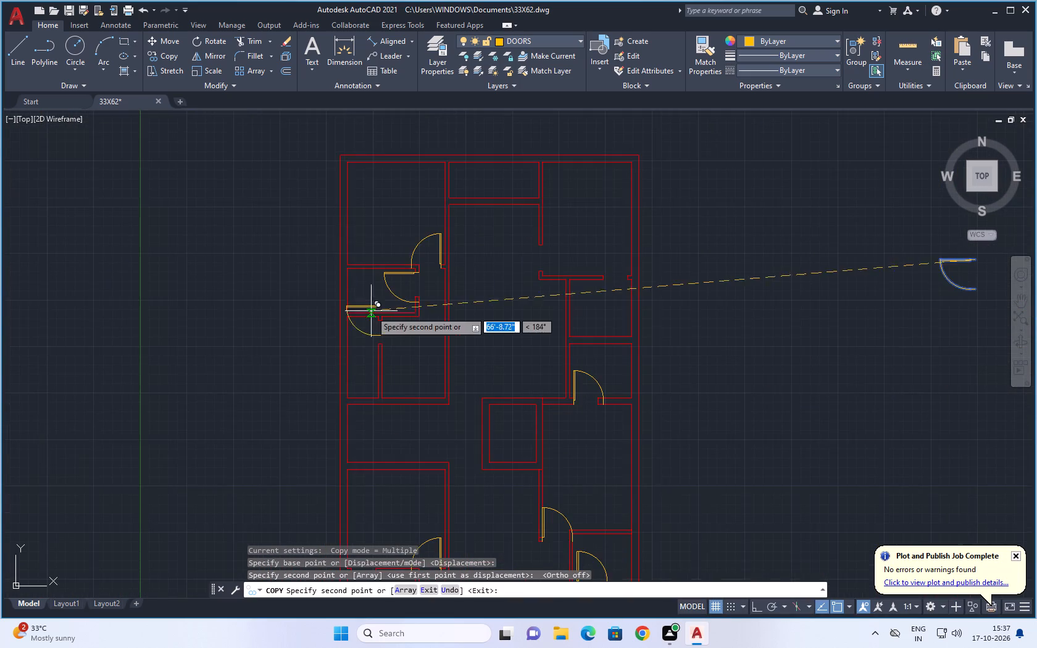
scroll(354, 319, "up", 3)
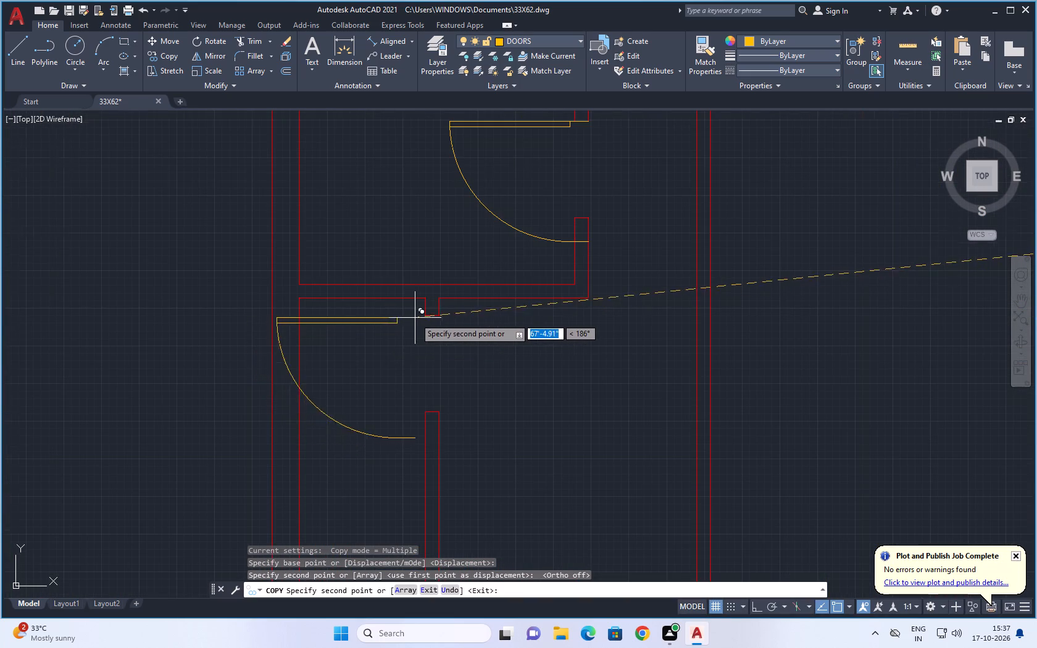
scroll(415, 318, "up", 3)
left_click(505, 310)
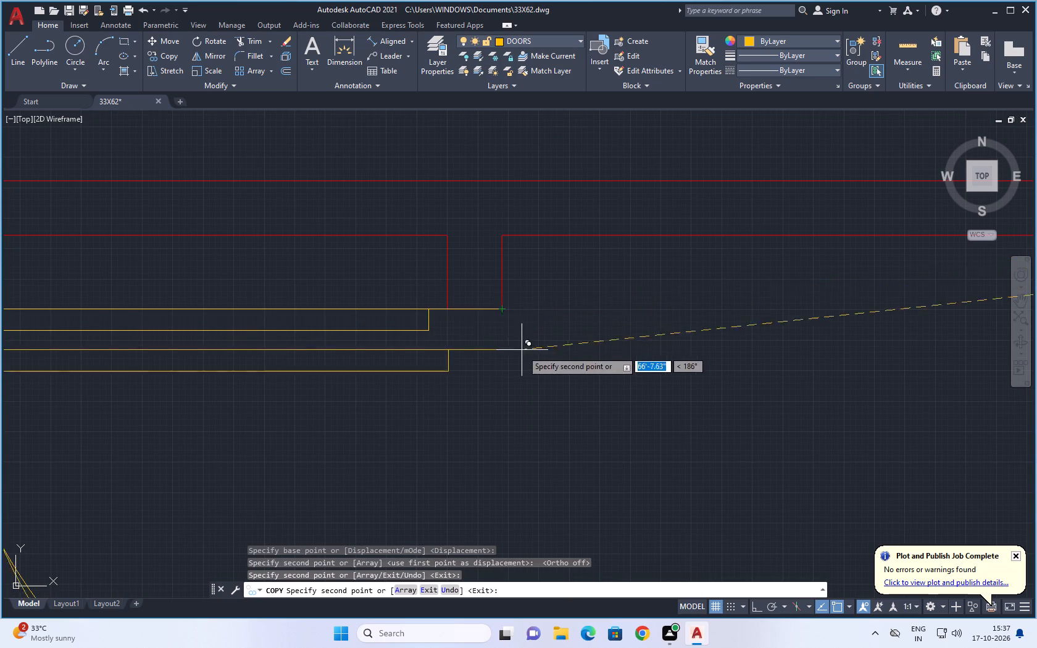
Place another rotated door copy at the upper jamb's right corner of the partition doorway in the bottom-left rooms.
scroll(526, 355, "down", 5)
middle_click_drag(539, 404, 465, 207)
scroll(457, 321, "down", 2)
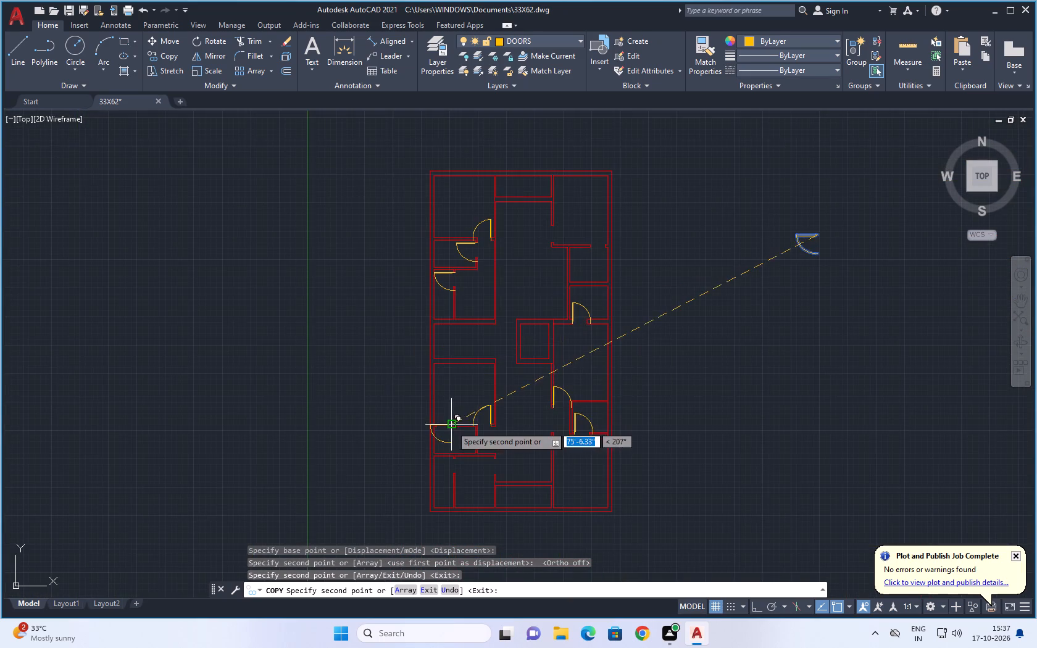
middle_click_drag(451, 424, 449, 328)
scroll(443, 386, "up", 2)
middle_click_drag(455, 345, 440, 420)
scroll(440, 414, "up", 1)
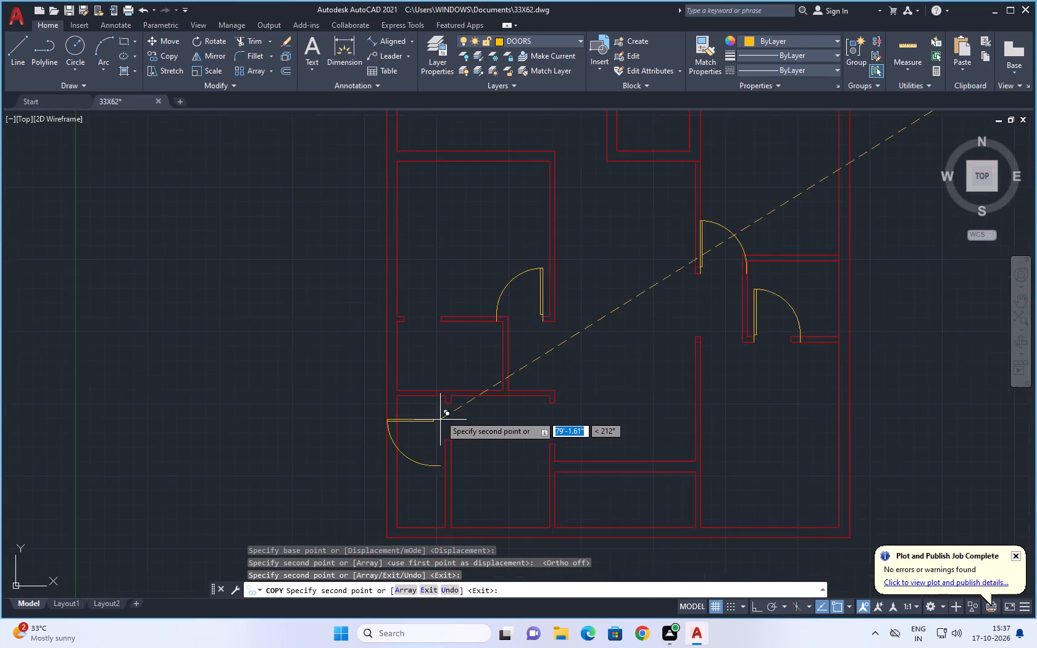
scroll(440, 414, "up", 3)
left_click(481, 385)
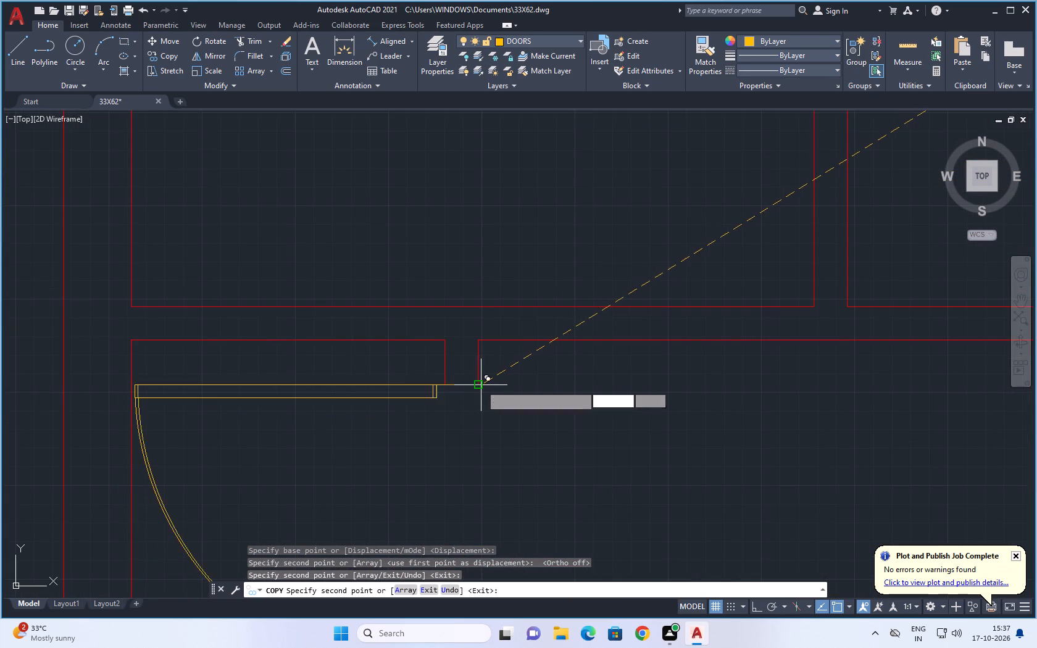
Review the placed doors across the plan for doorways still open, and end the copying.
scroll(530, 418, "down", 3)
scroll(497, 420, "up", 3)
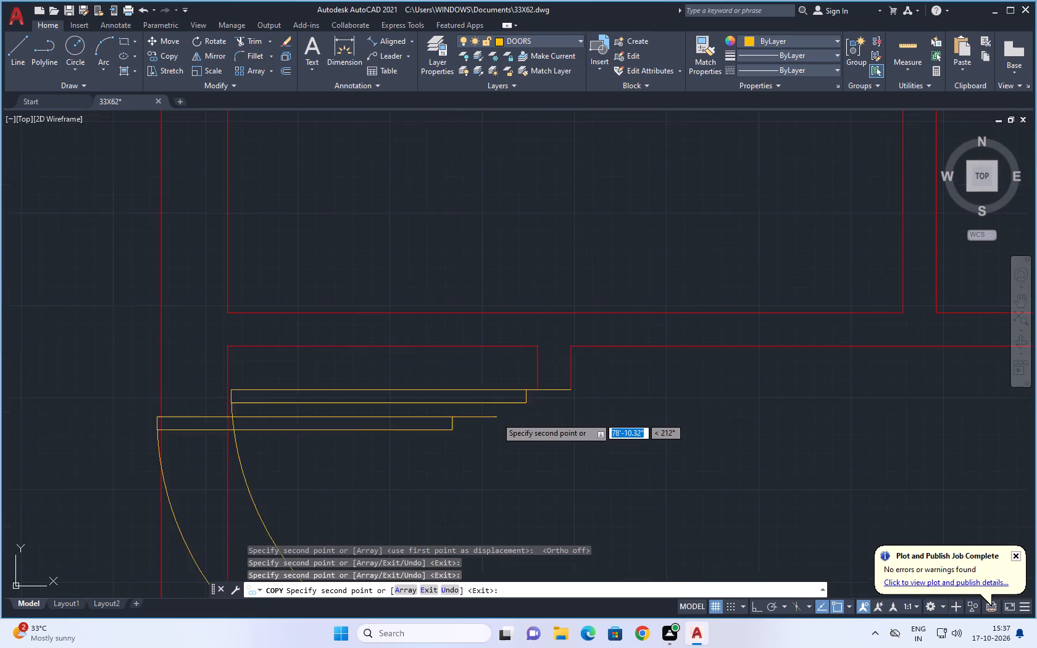
scroll(496, 417, "up", 1)
scroll(589, 426, "down", 4)
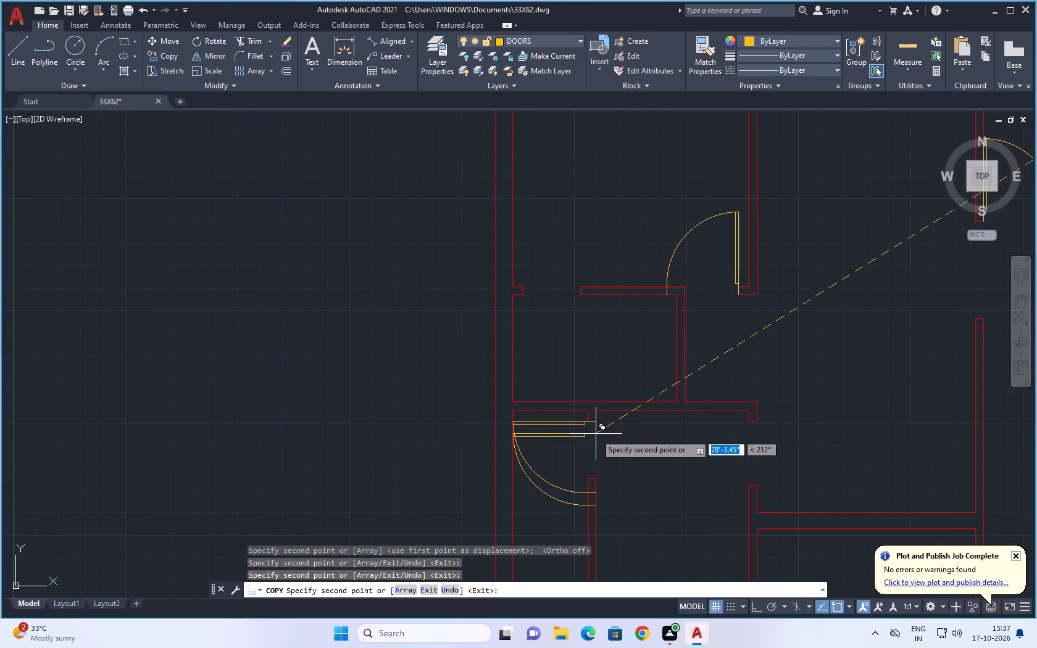
scroll(596, 436, "down", 2)
middle_click_drag(621, 454, 562, 433)
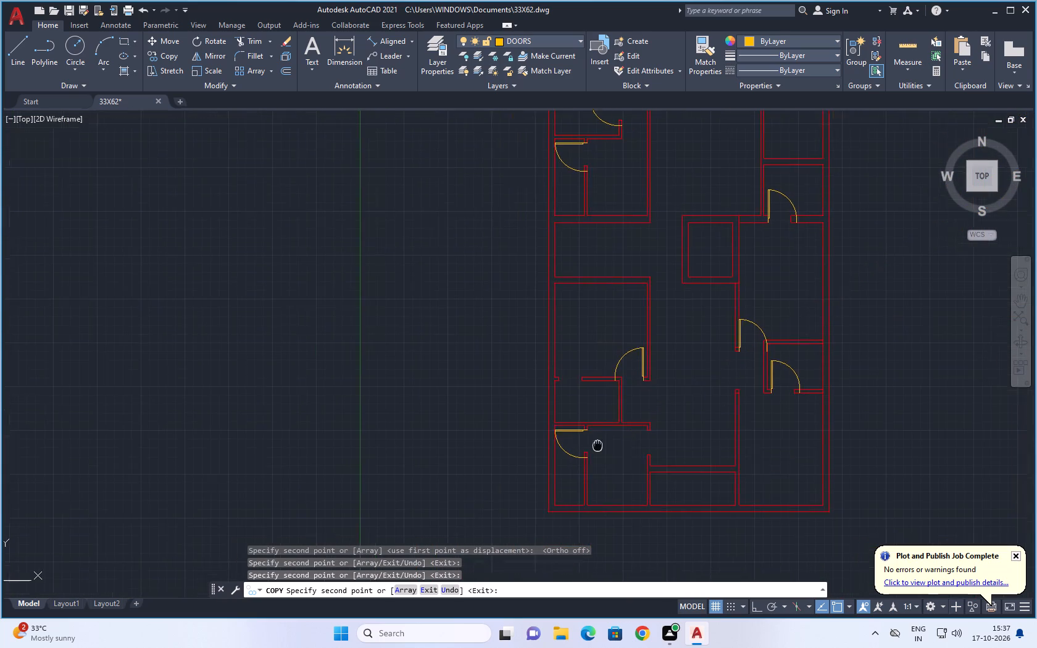
middle_click_drag(562, 433, 423, 391)
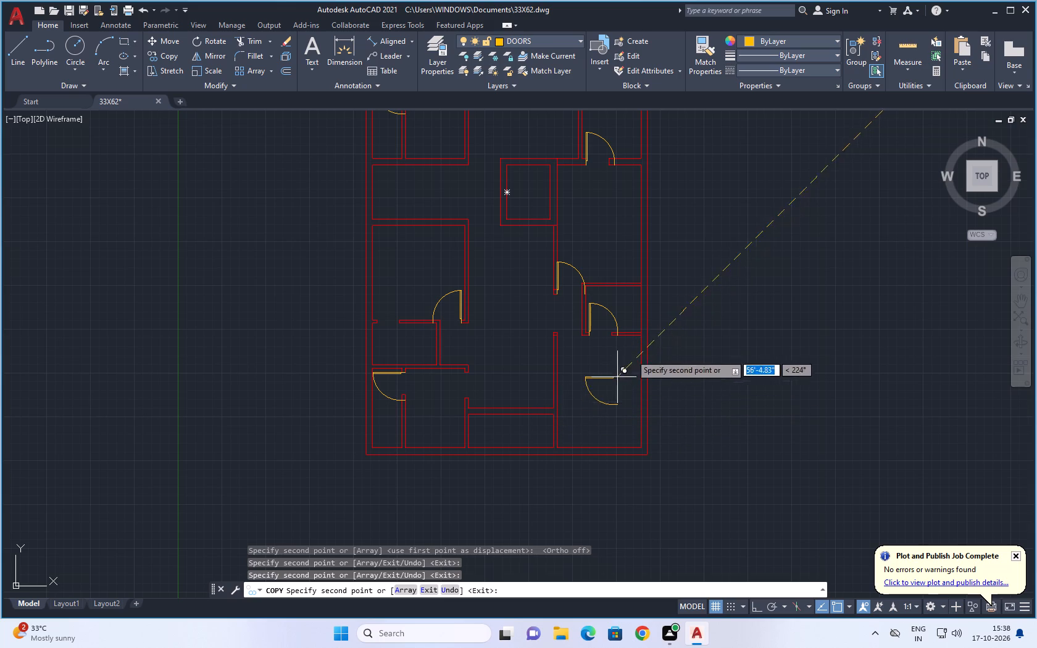
scroll(756, 303, "down", 1)
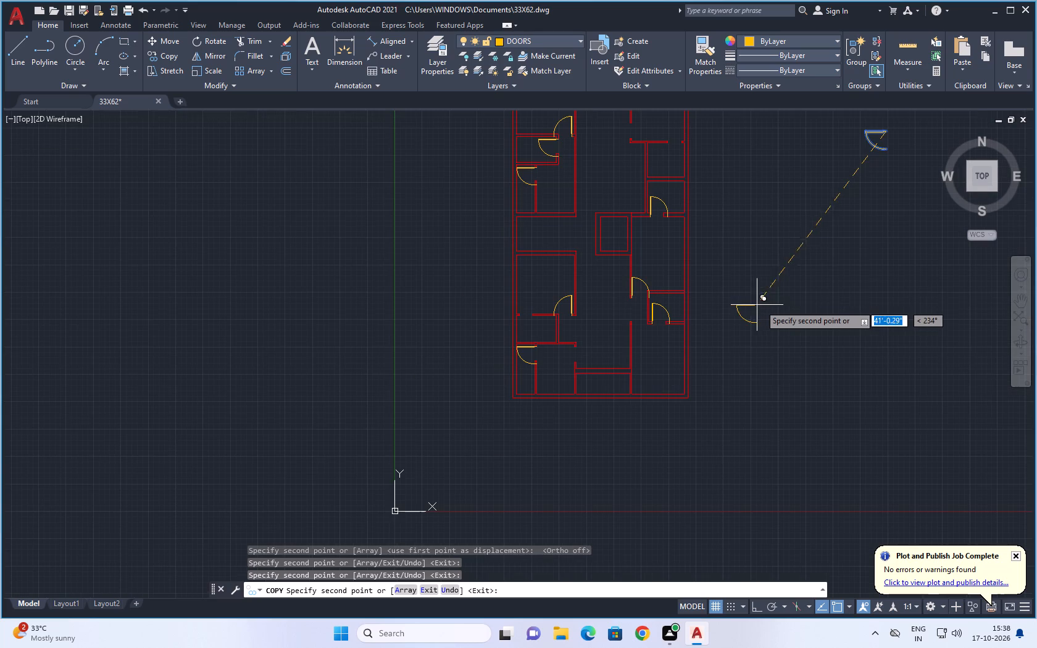
middle_click_drag(771, 291, 748, 381)
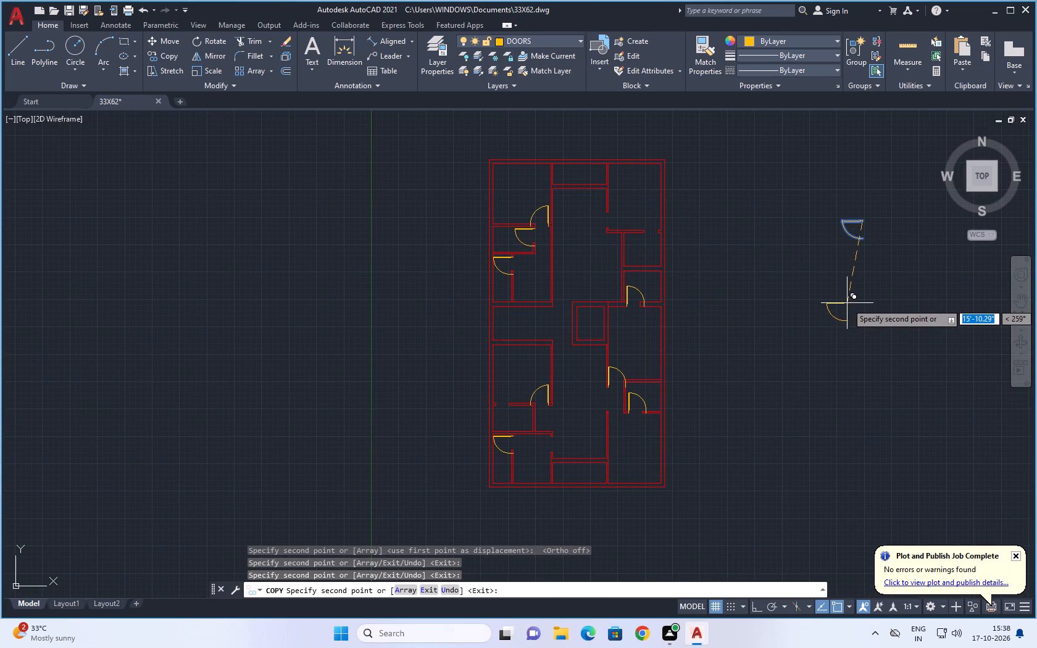
key("Escape")
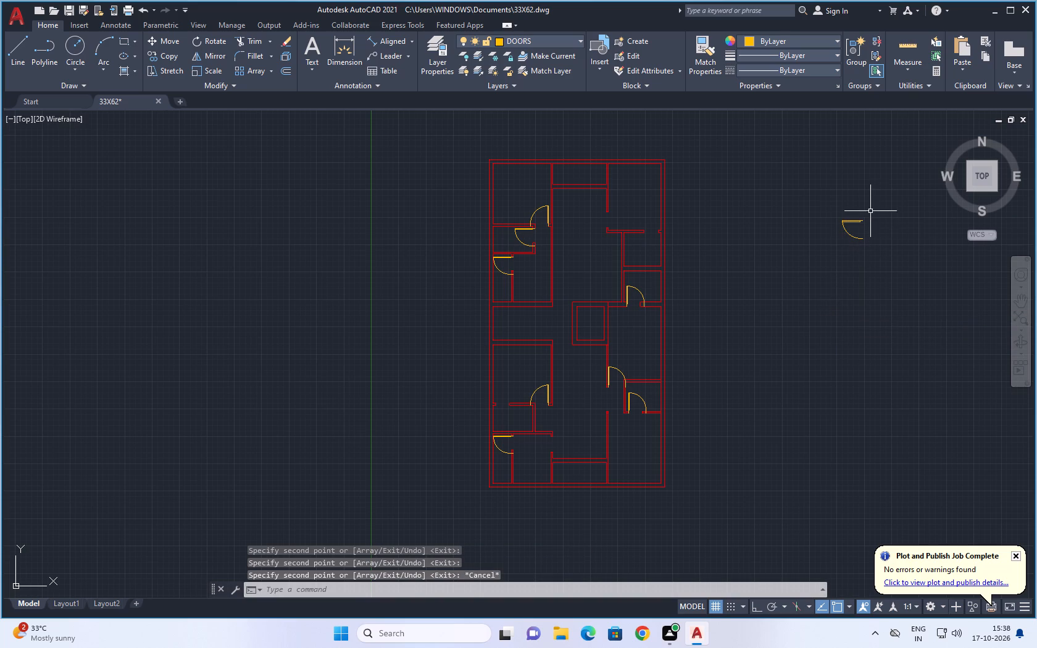
Rotate the source door beside the plan another 90° counterclockwise about its hinge-side endpoint.
left_click_drag(870, 207, 865, 217)
left_click(836, 247)
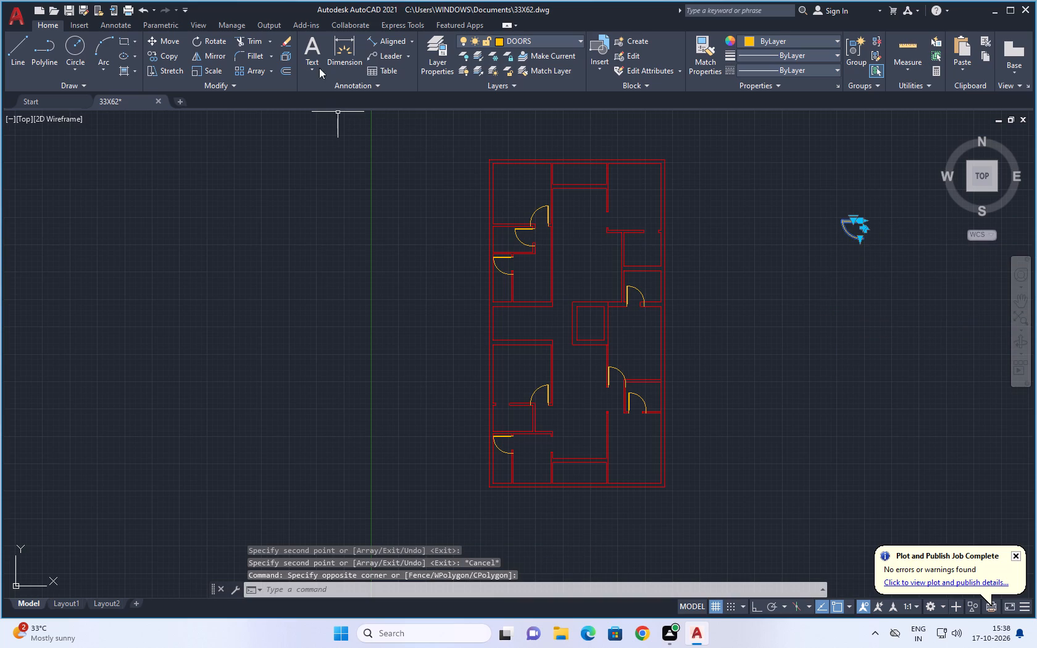
left_click(215, 38)
scroll(875, 220, "up", 3)
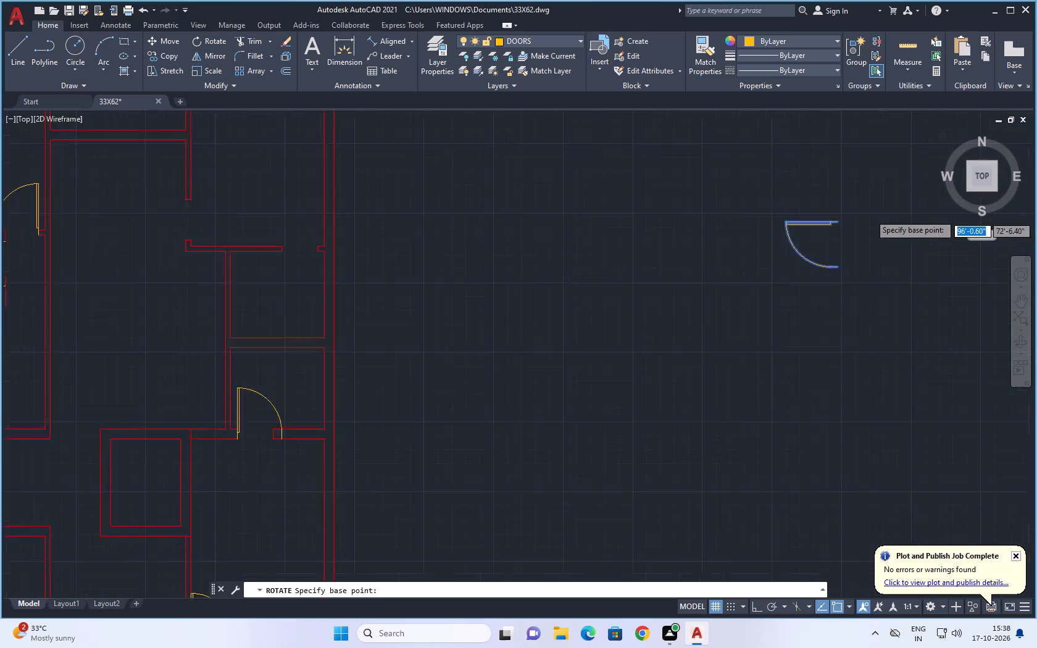
left_click(816, 225)
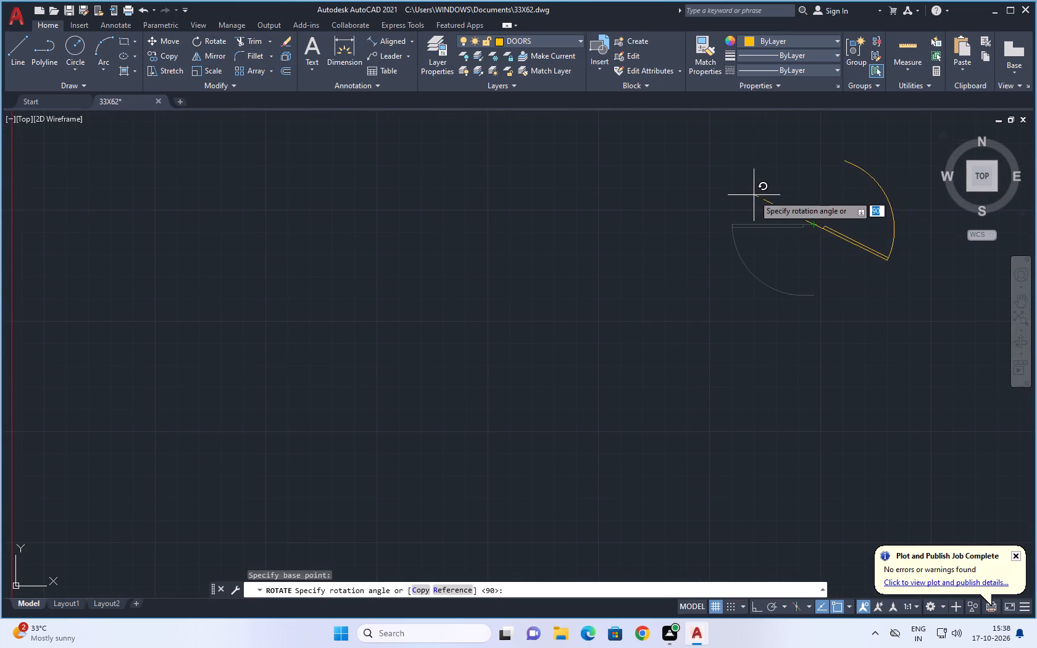
left_click(810, 188)
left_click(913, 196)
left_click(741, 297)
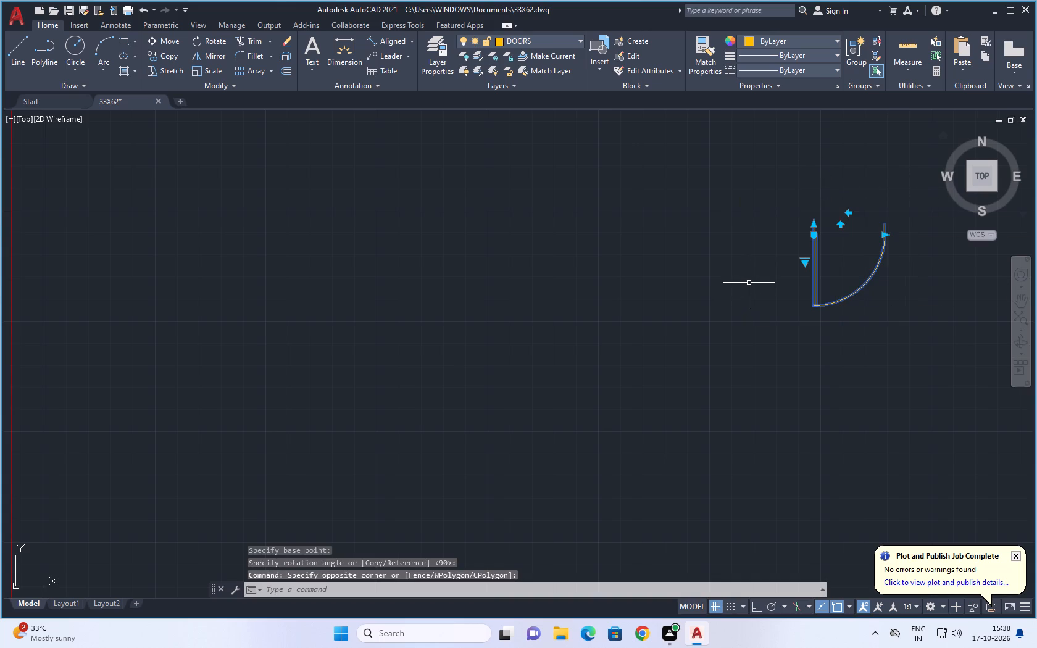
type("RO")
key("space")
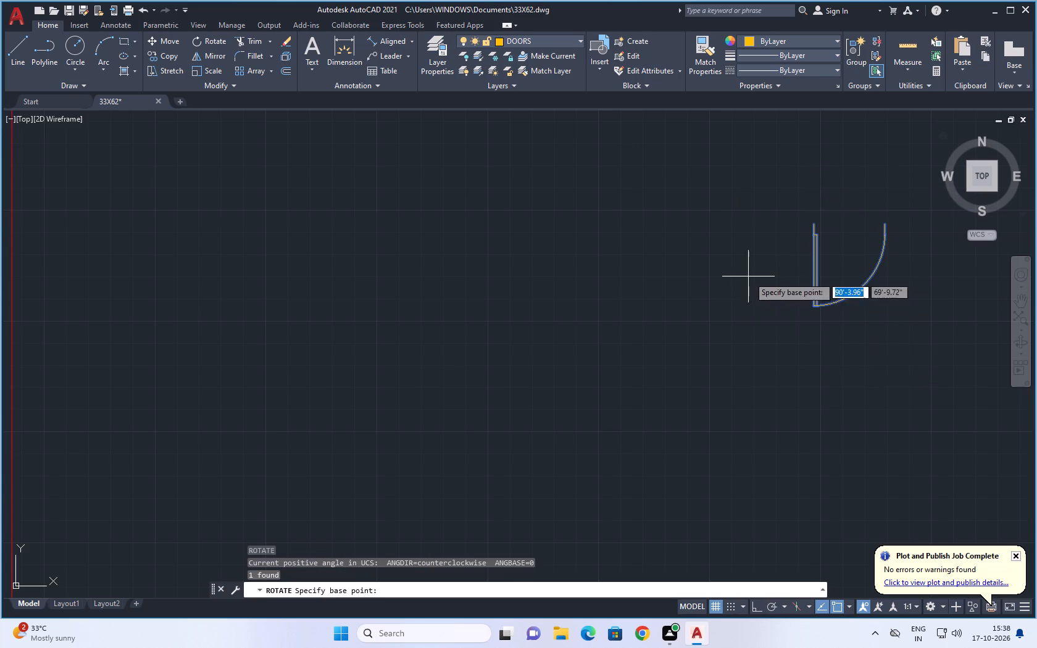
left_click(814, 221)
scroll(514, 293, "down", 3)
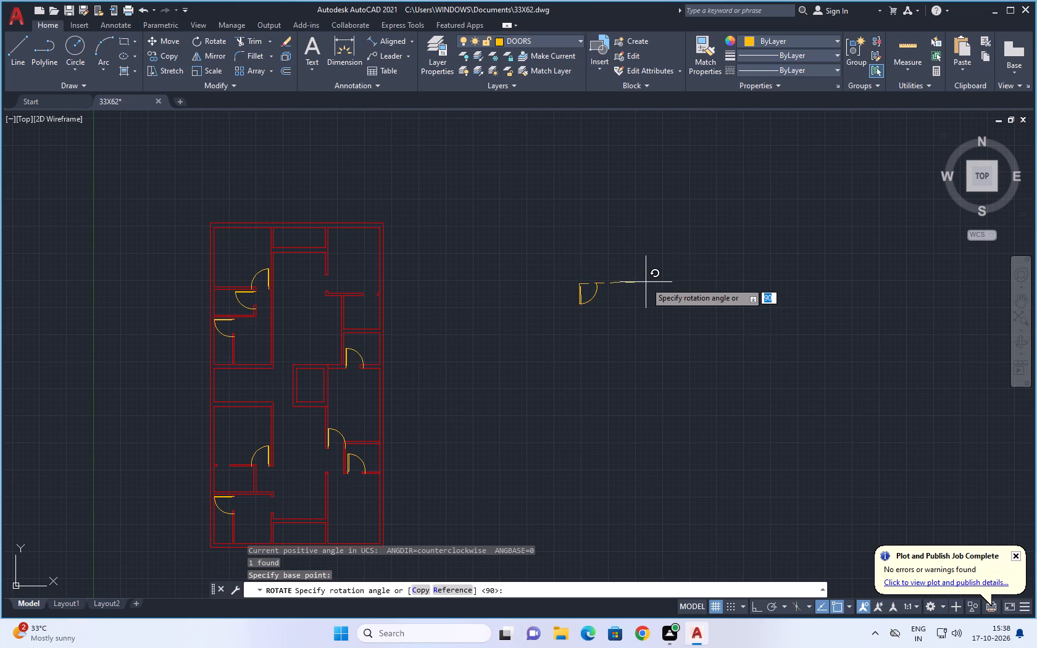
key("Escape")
Copy the rotated source door by its hinge-side endpoint to the left jamb's upper corner in the small lower-left room's top-wall doorway.
left_click(612, 273)
left_click(542, 326)
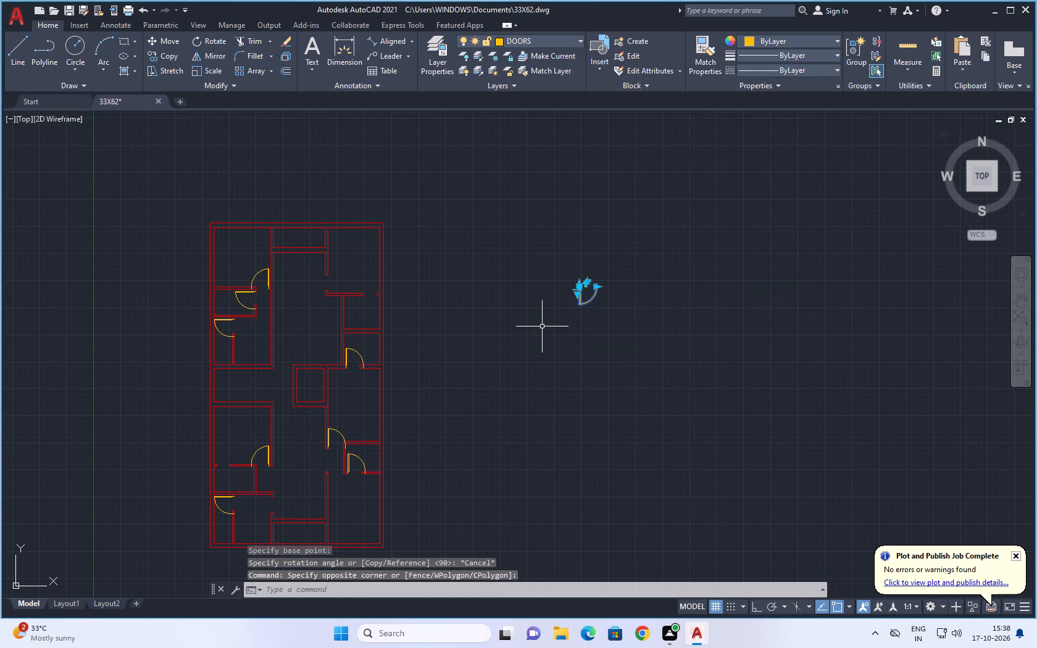
type("CO")
key("space")
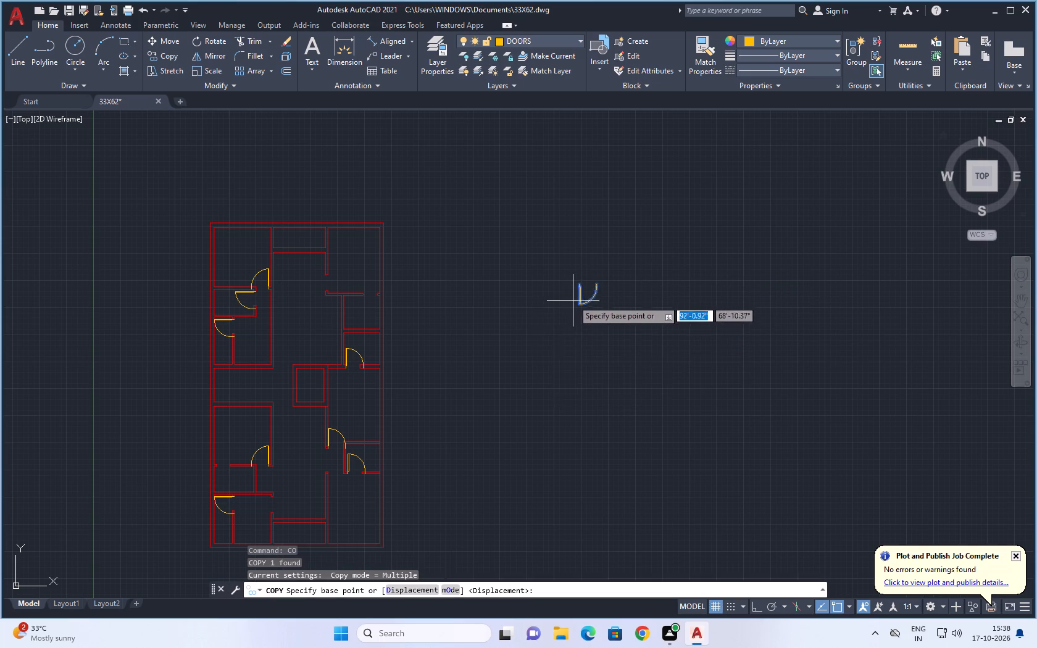
scroll(575, 294, "up", 3)
left_click(589, 254)
scroll(377, 361, "down", 3)
middle_click_drag(373, 367, 385, 367)
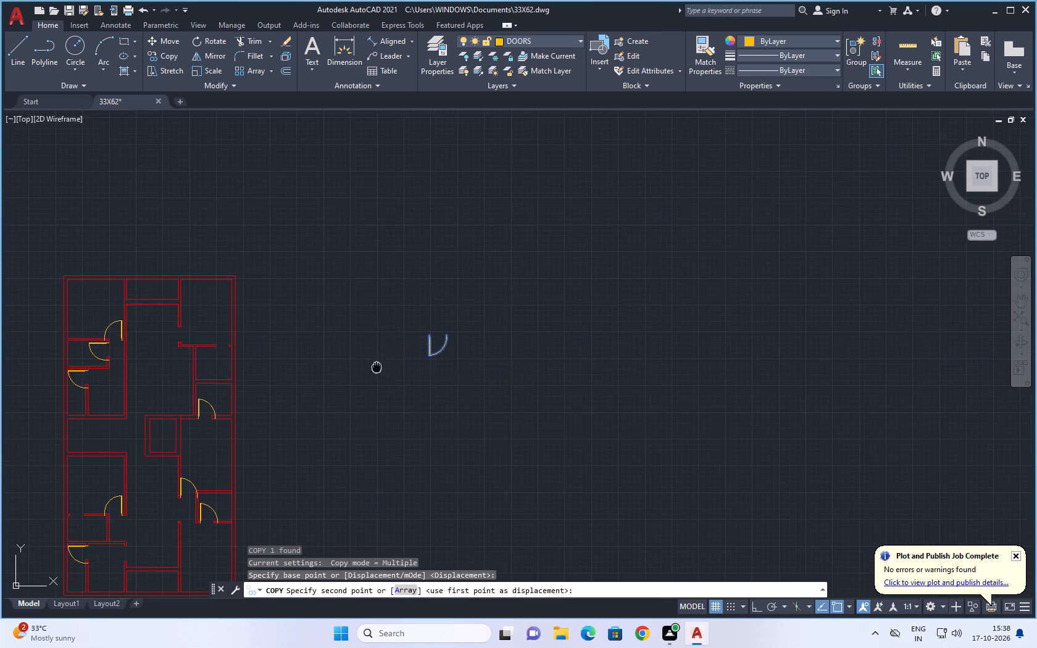
middle_click_drag(385, 367, 933, 270)
scroll(600, 419, "up", 3)
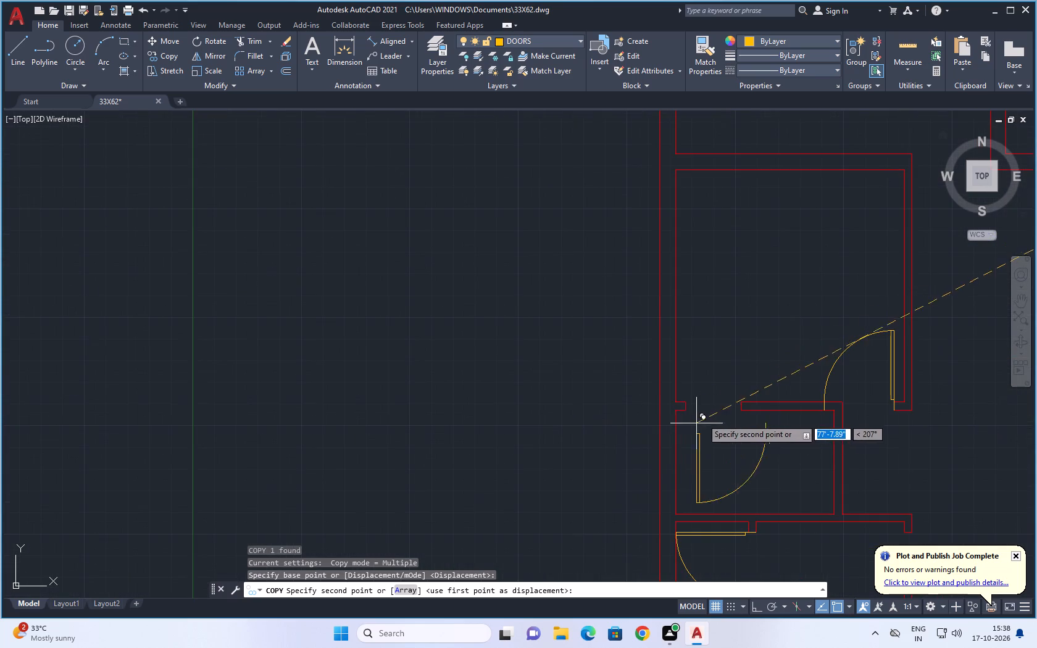
scroll(687, 409, "up", 4)
left_click(664, 375)
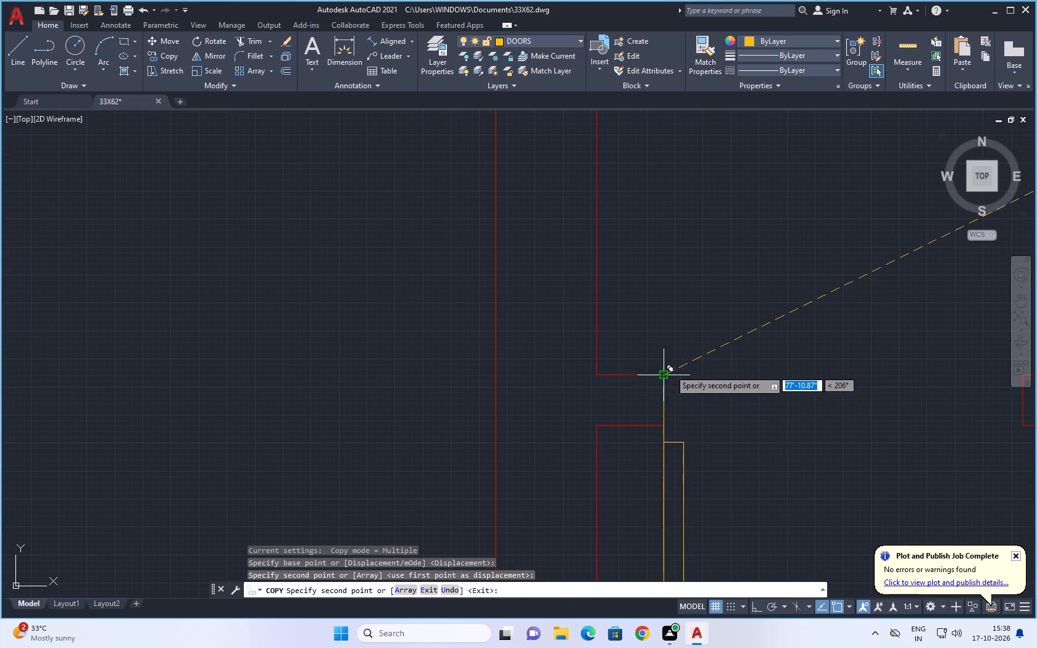
Place another copy at the upper room-side corner of the lower jamb in the bottom-right room's hall doorway, and end the copying.
scroll(728, 315, "down", 6)
middle_click_drag(753, 283, 632, 373)
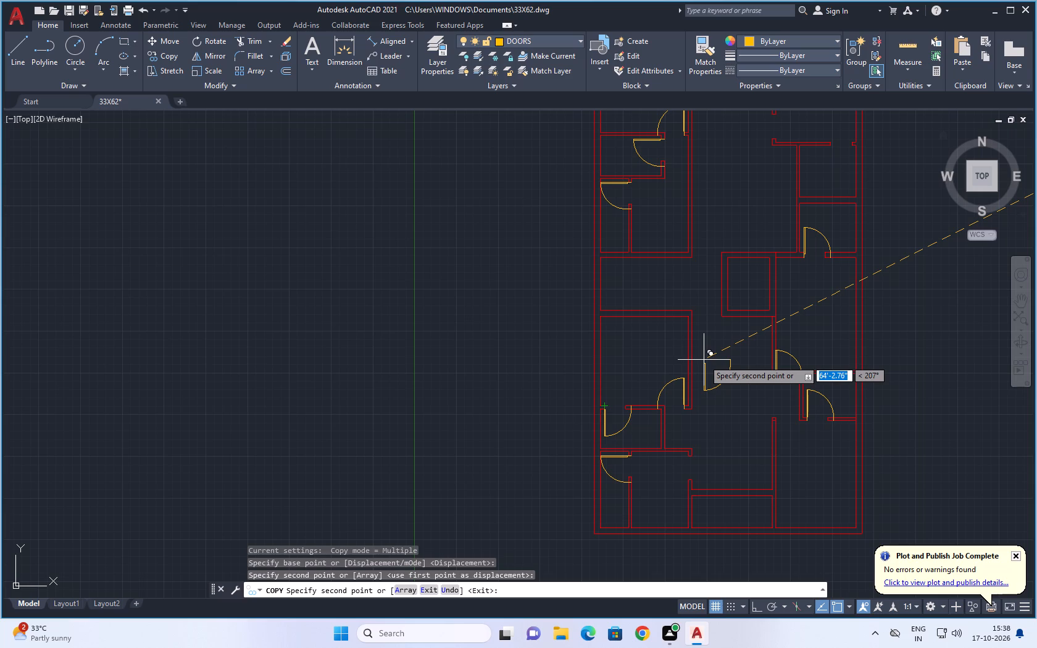
scroll(704, 360, "down", 2)
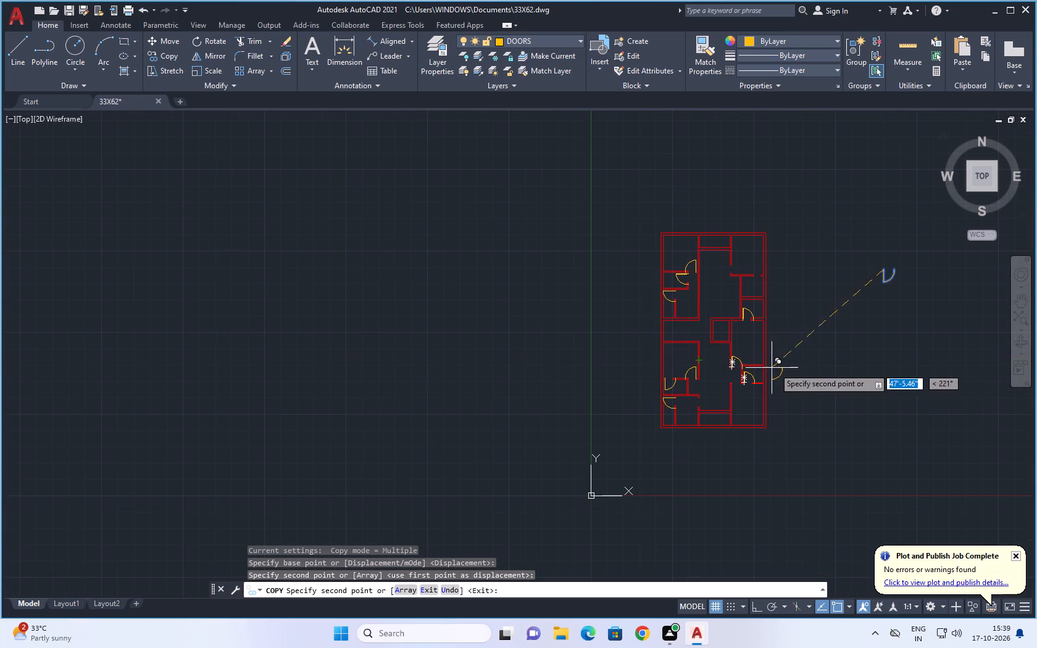
scroll(731, 387, "up", 3)
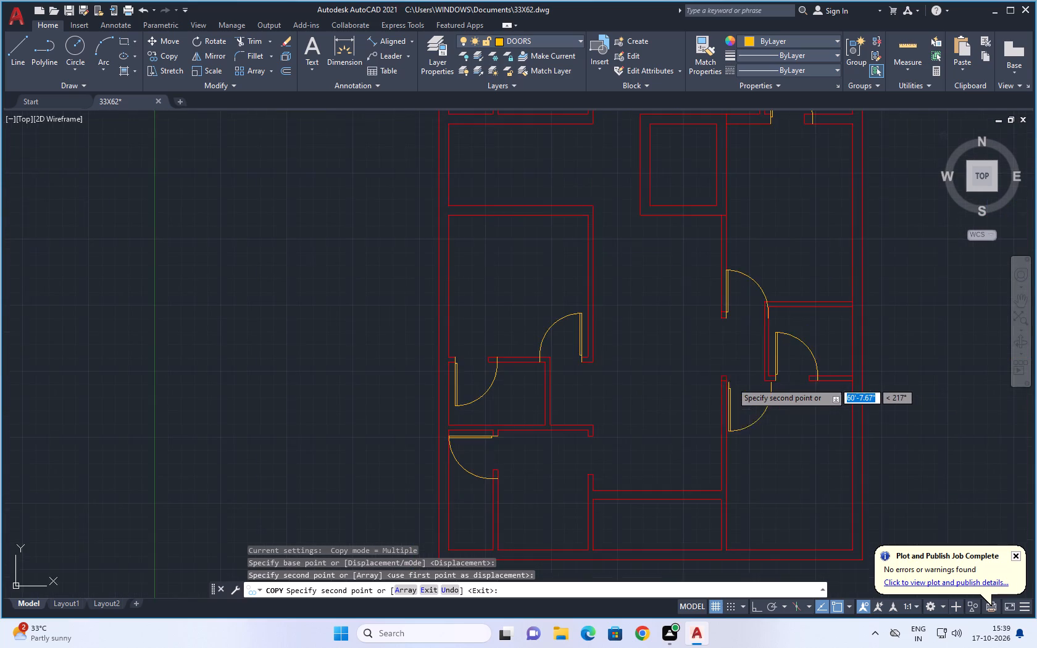
scroll(743, 383, "up", 3)
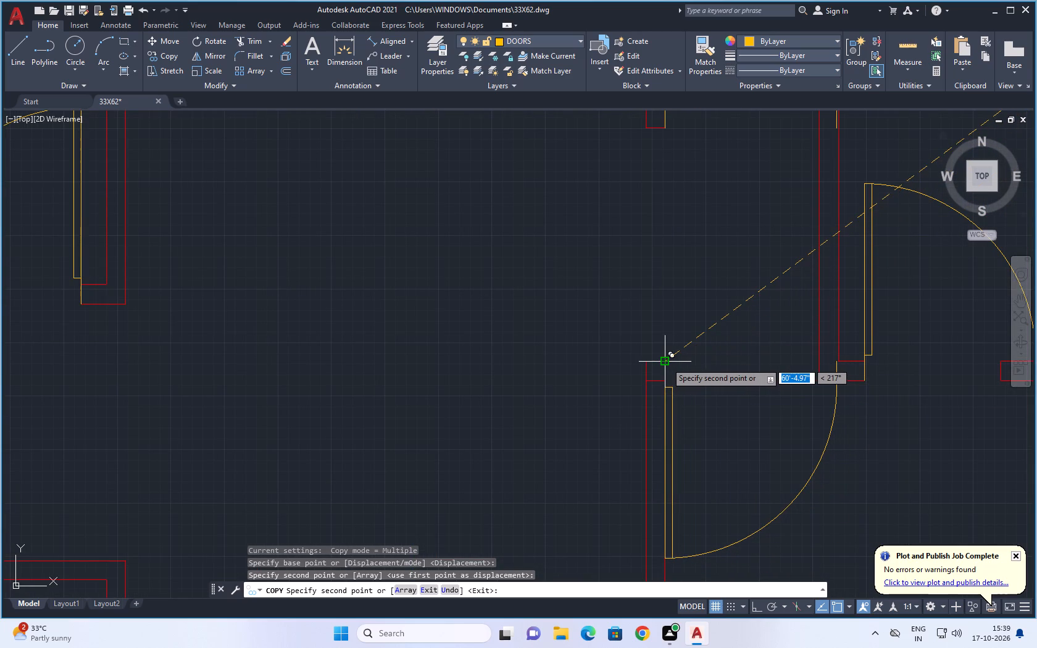
left_click(666, 362)
scroll(770, 383, "down", 4)
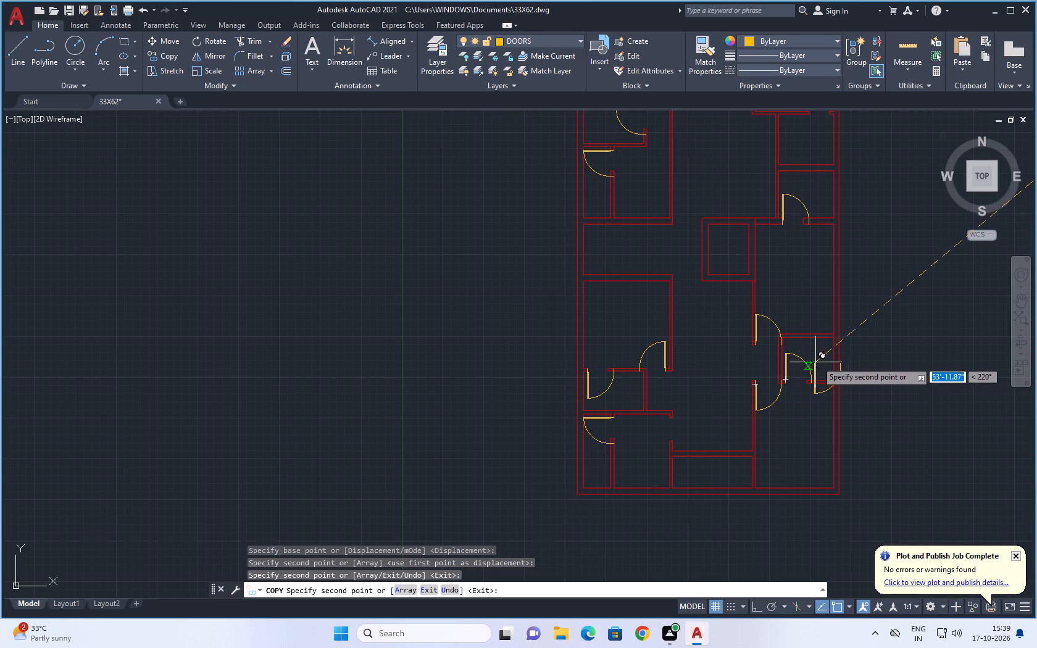
scroll(818, 359, "down", 1)
middle_click_drag(855, 351, 724, 364)
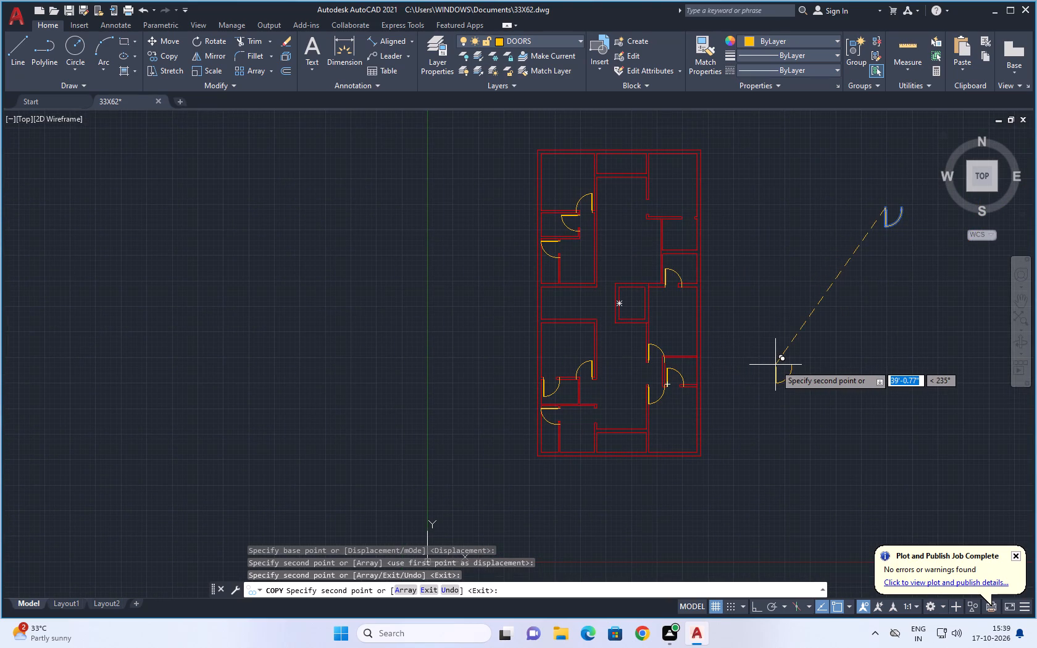
key("Escape")
key("Escape")
Mirror the source door beside the plan about a vertical line through its hinge-side endpoint with Ortho on, erasing the original.
middle_click_drag(886, 290, 831, 401)
left_click_drag(889, 297, 888, 299)
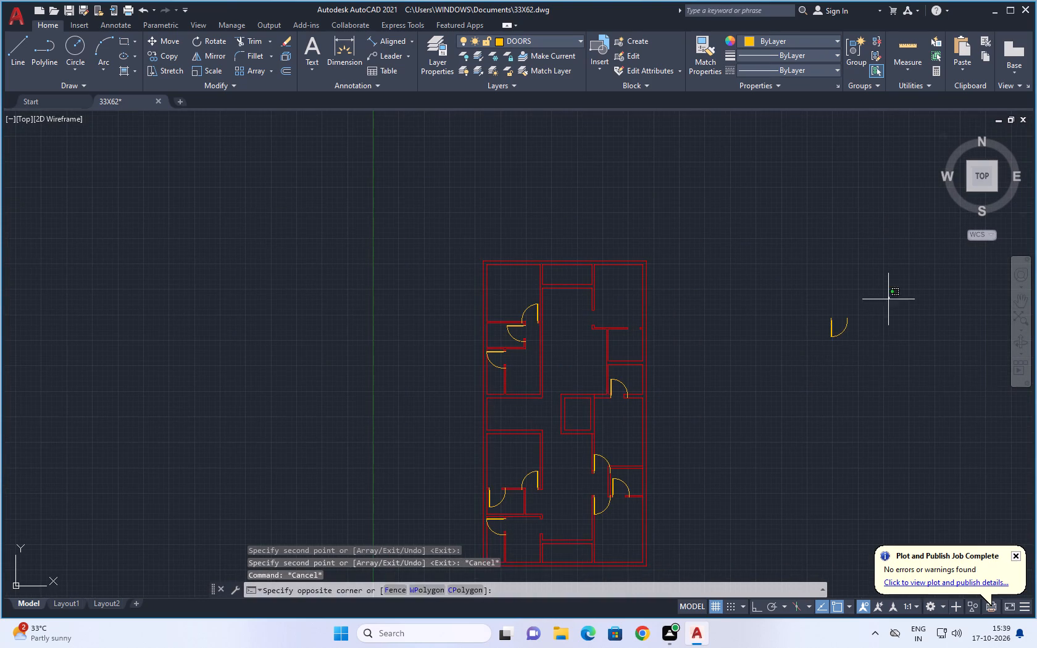
left_click_drag(888, 299, 872, 318)
left_click(802, 367)
key("m")
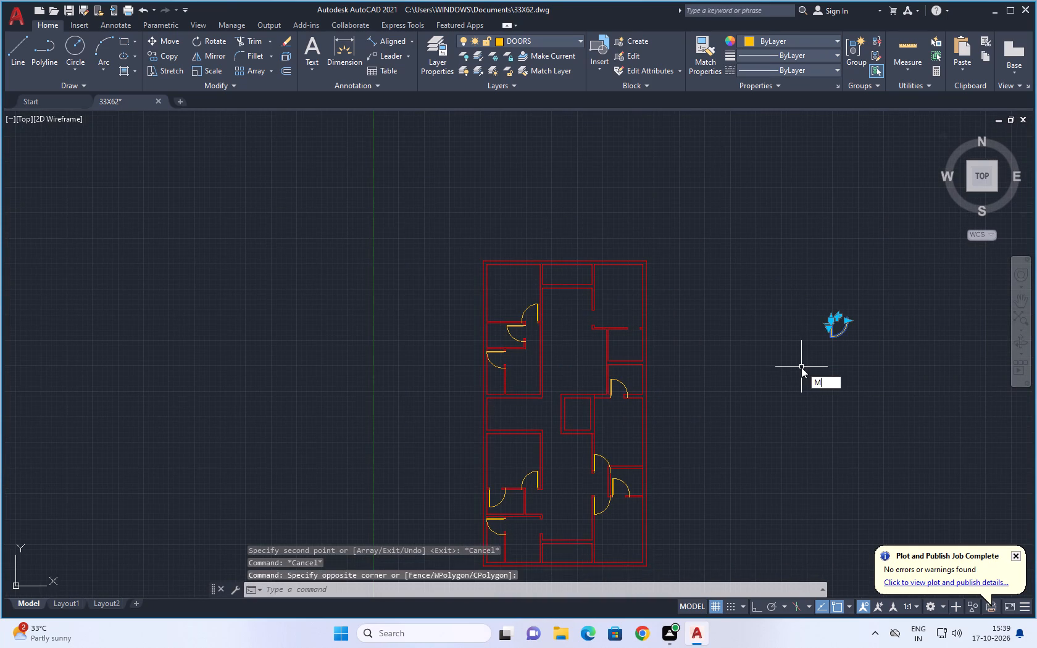
type("I")
key("space")
scroll(835, 312, "up", 4)
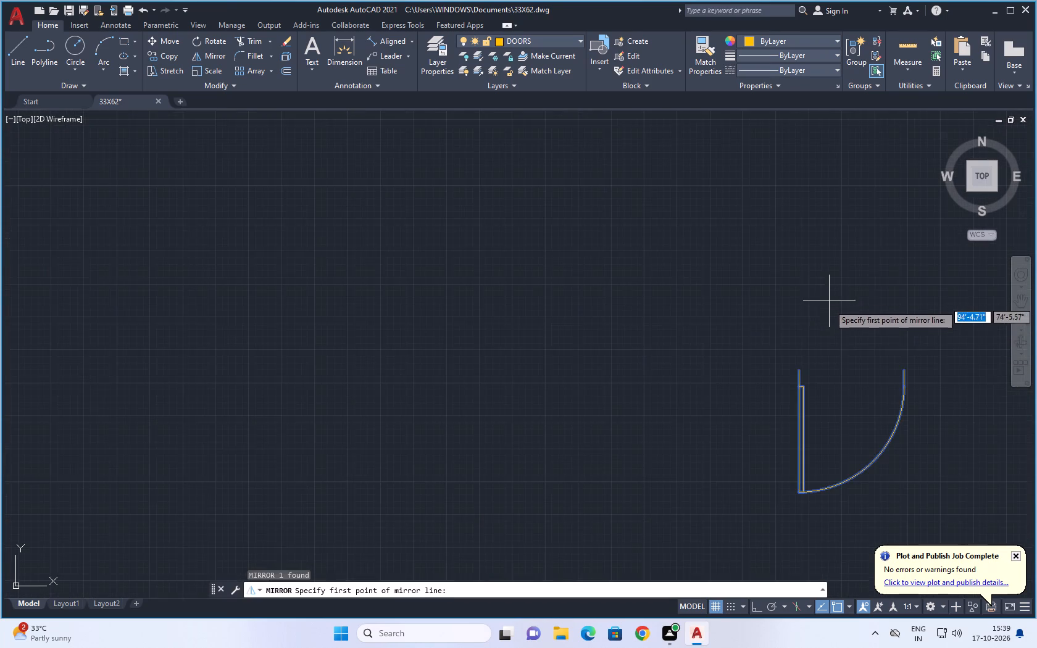
scroll(820, 328, "up", 1)
left_click(783, 400)
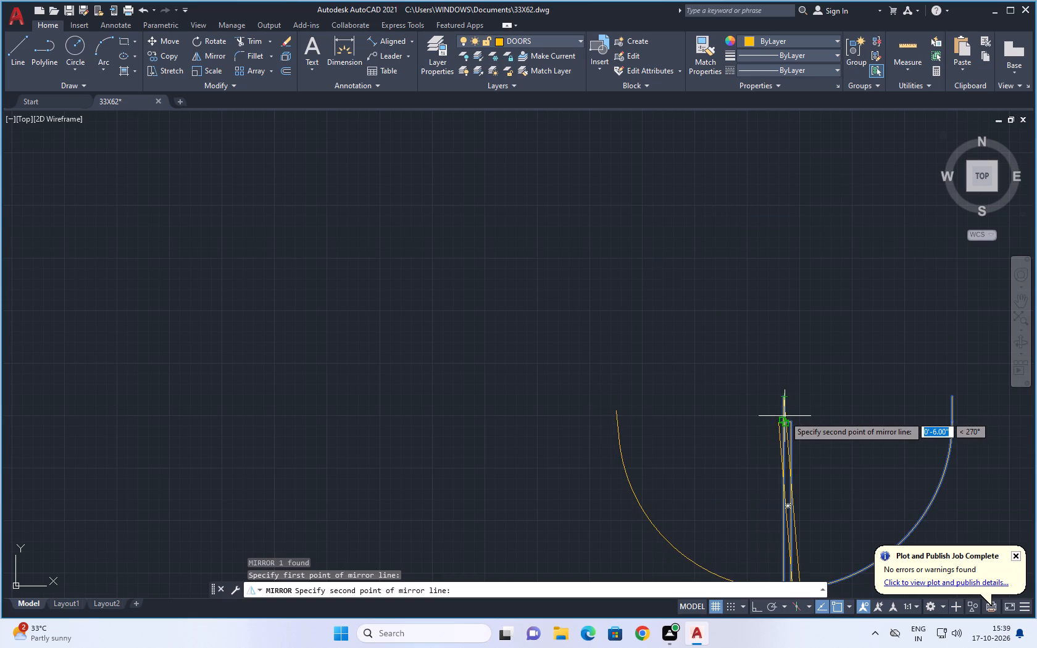
key("F8")
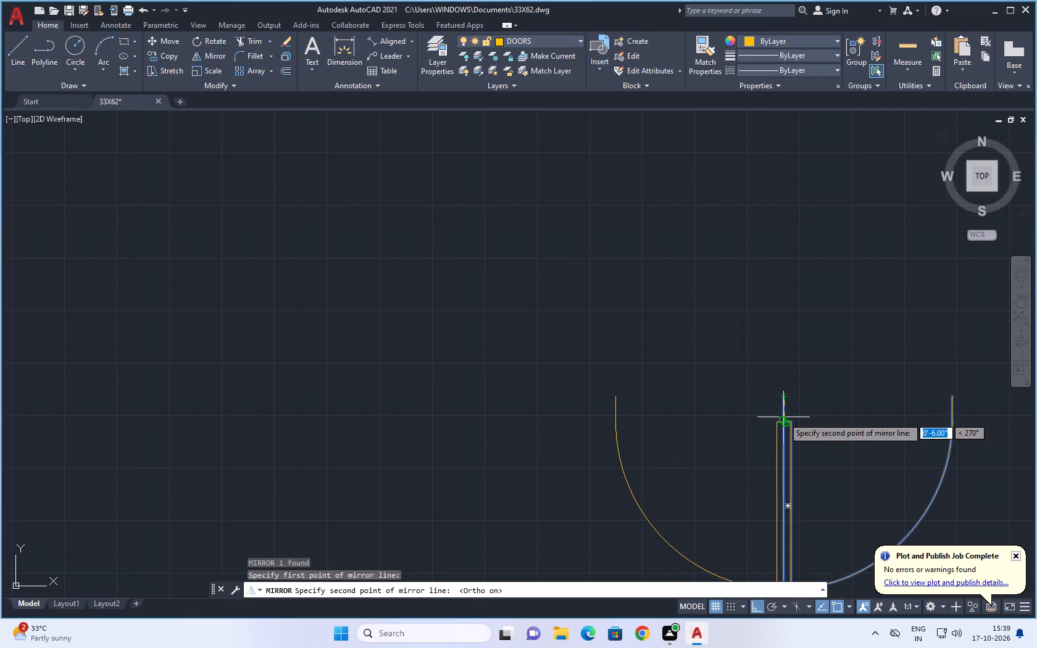
left_click(783, 417)
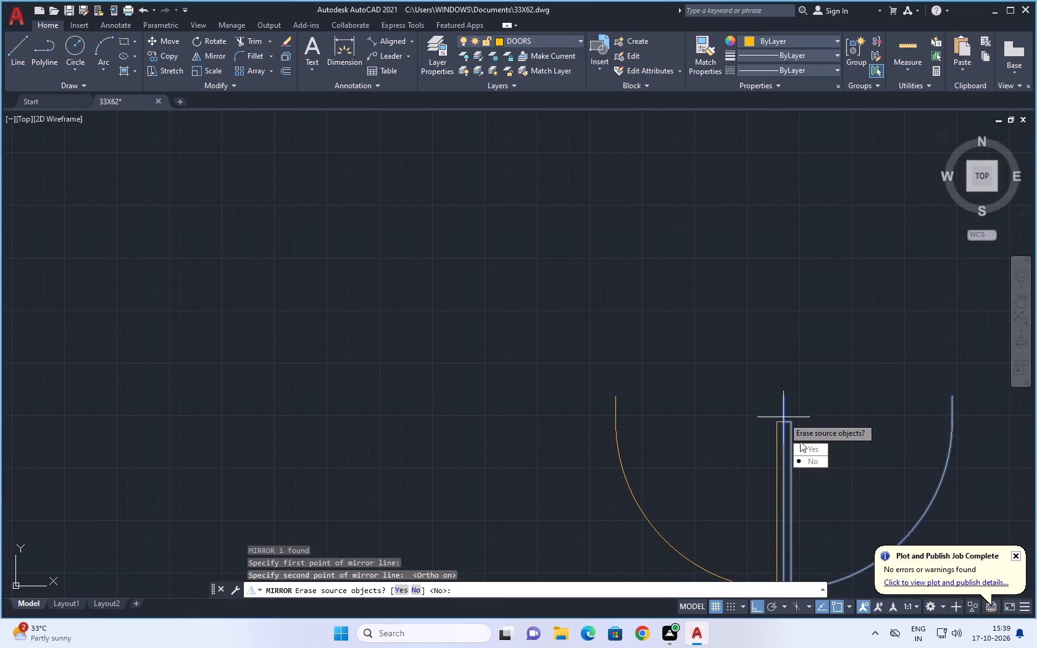
left_click_drag(801, 444, 783, 417)
Copy the mirrored door by its hinge-side endpoint, Ortho off, to the right jamb's upper-left corner in the small upper-right room's top-wall doorway.
scroll(777, 388, "down", 2)
middle_click_drag(766, 373, 763, 299)
left_click_drag(834, 294, 806, 338)
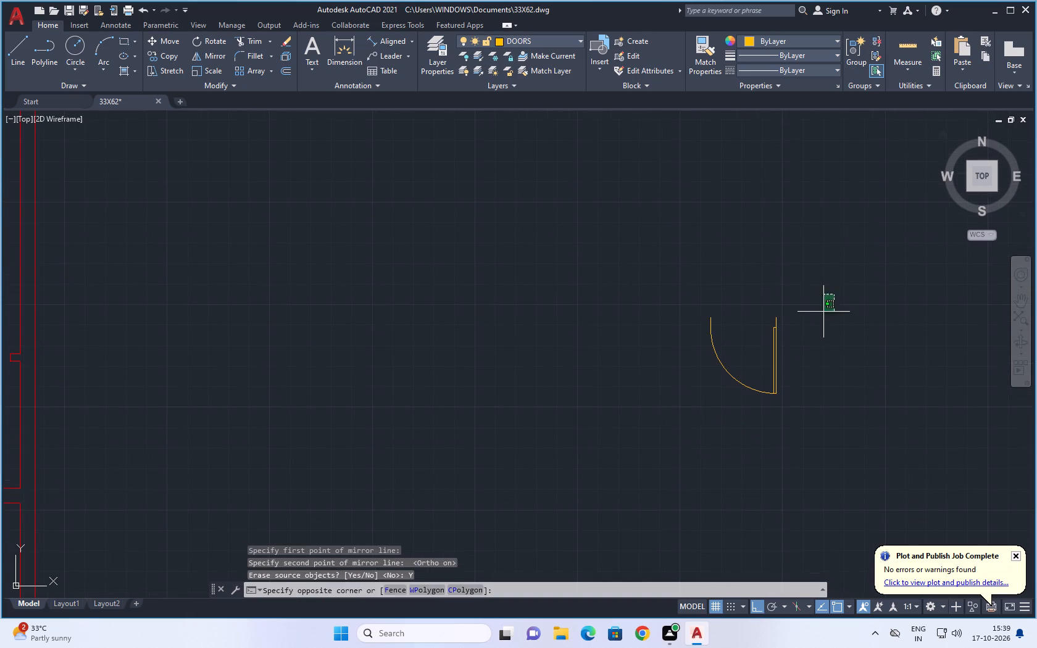
left_click_drag(806, 338, 820, 318)
left_click(659, 443)
key("c")
key("o")
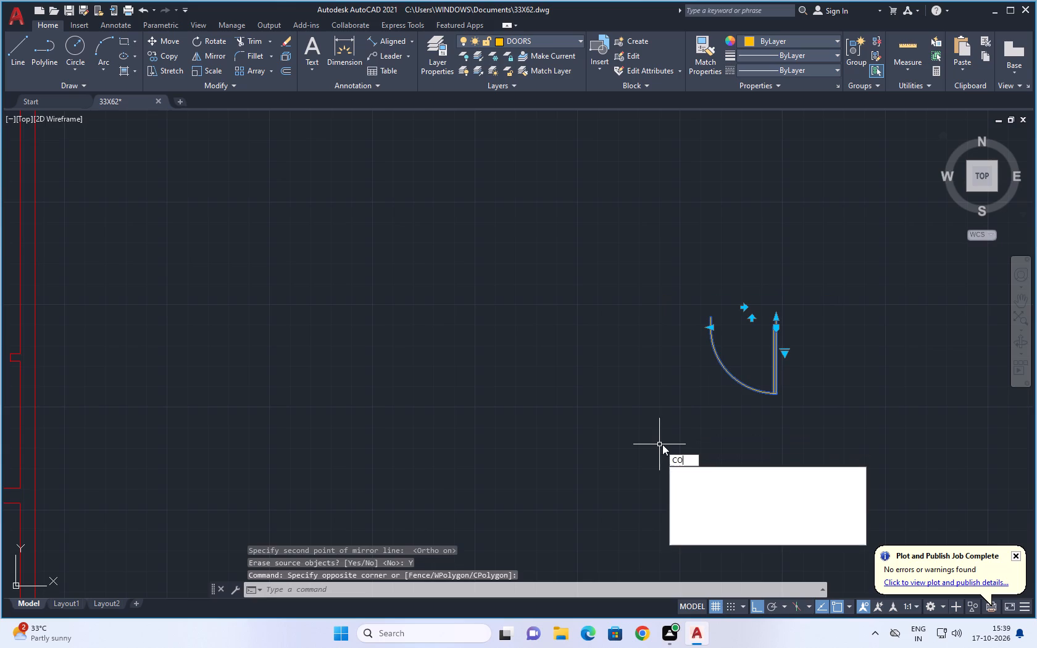
key("space")
scroll(773, 321, "up", 2)
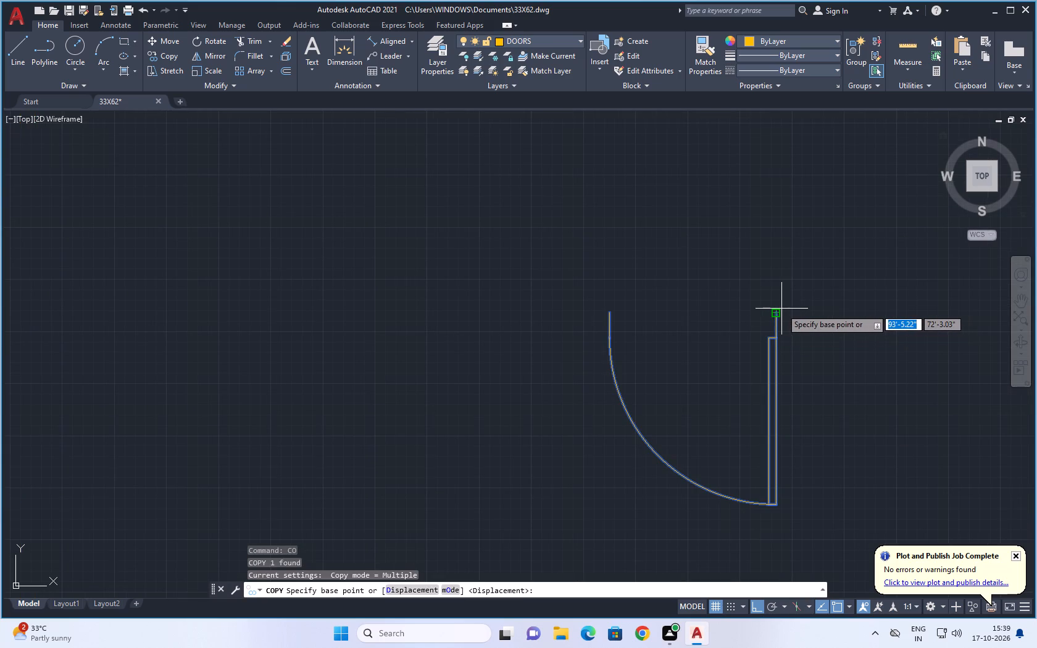
left_click(776, 310)
scroll(339, 328, "down", 2)
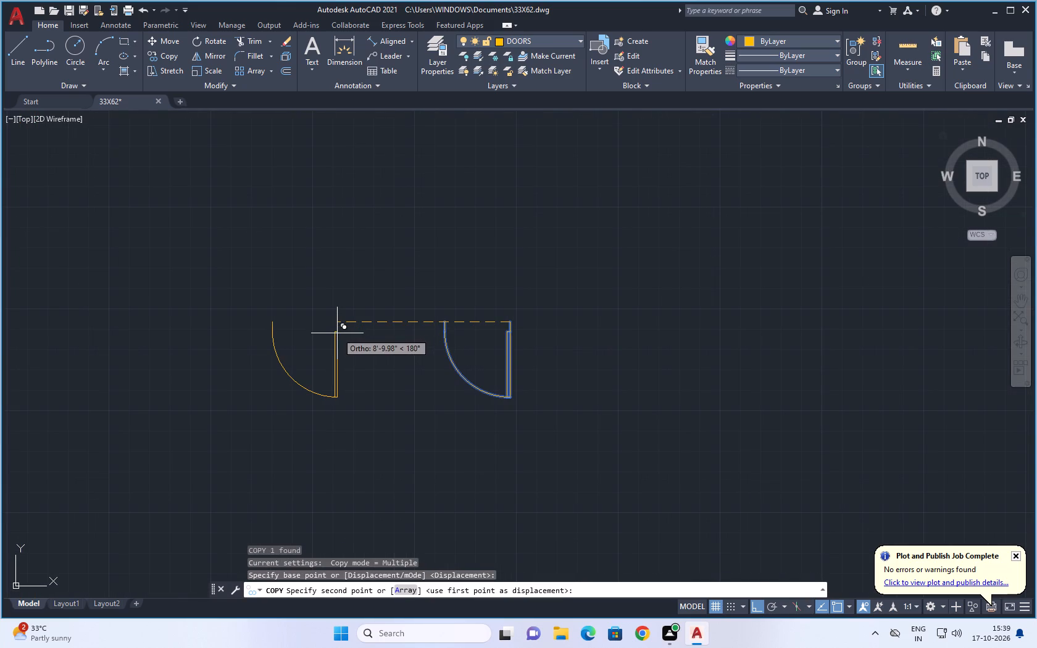
key("F8")
scroll(336, 338, "down", 2)
middle_click_drag(315, 359, 699, 389)
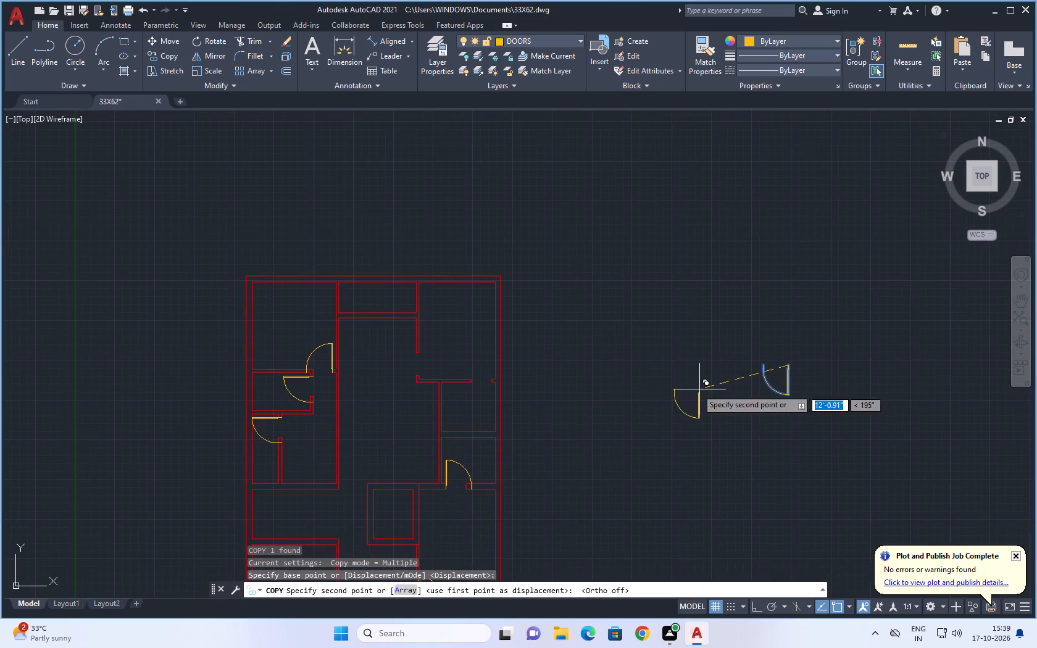
scroll(475, 409, "up", 4)
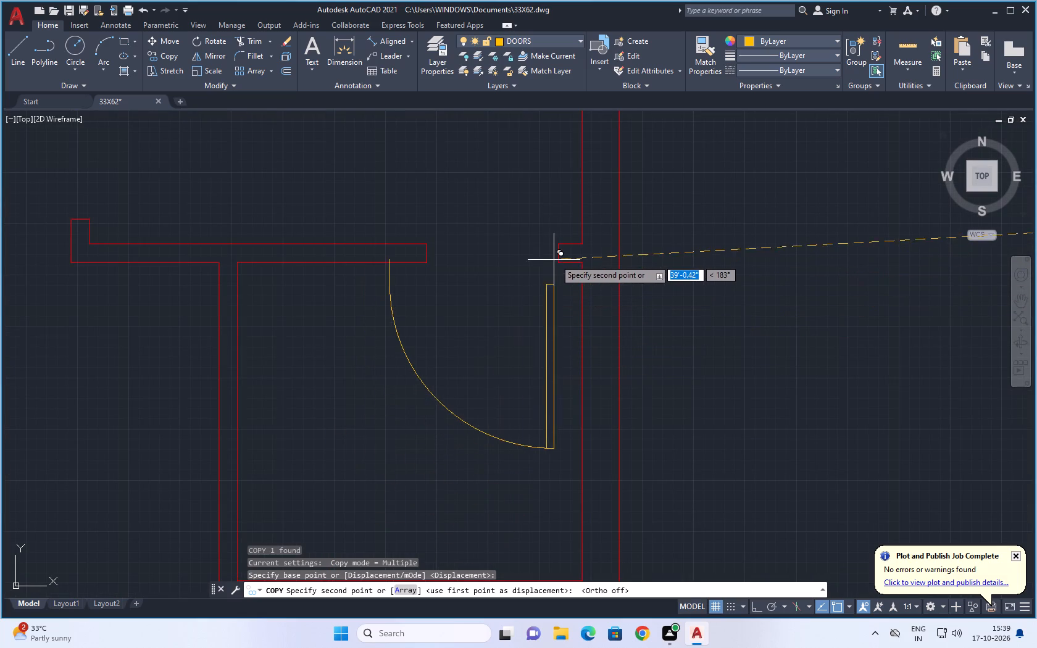
left_click(560, 246)
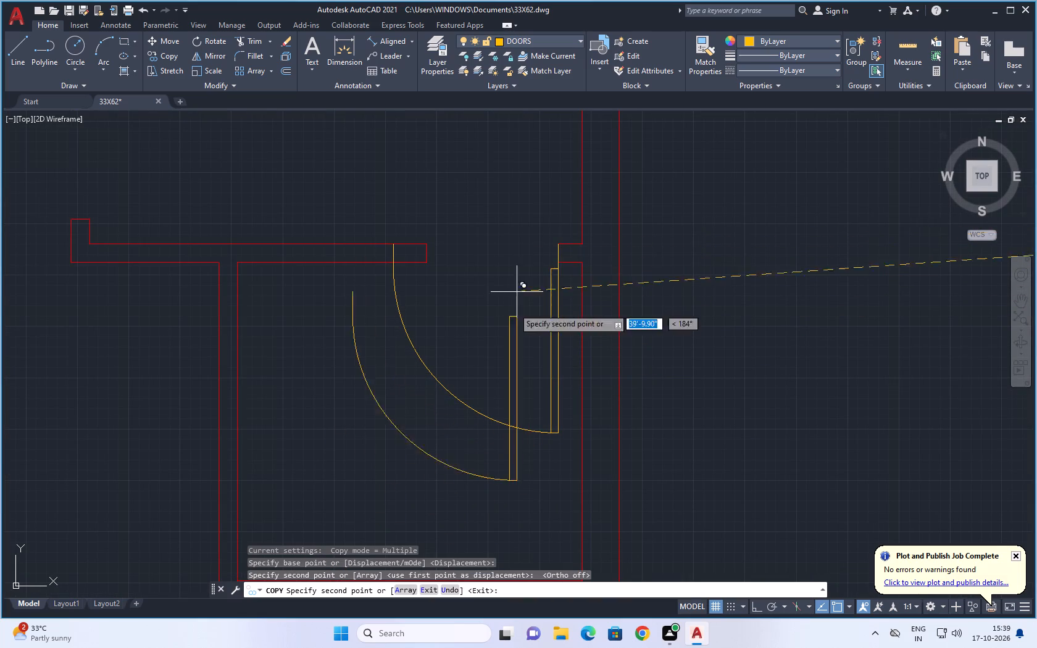
Review the whole plan for doorways still without a door, and end the copying.
scroll(683, 349, "down", 5)
middle_click_drag(728, 393, 667, 309)
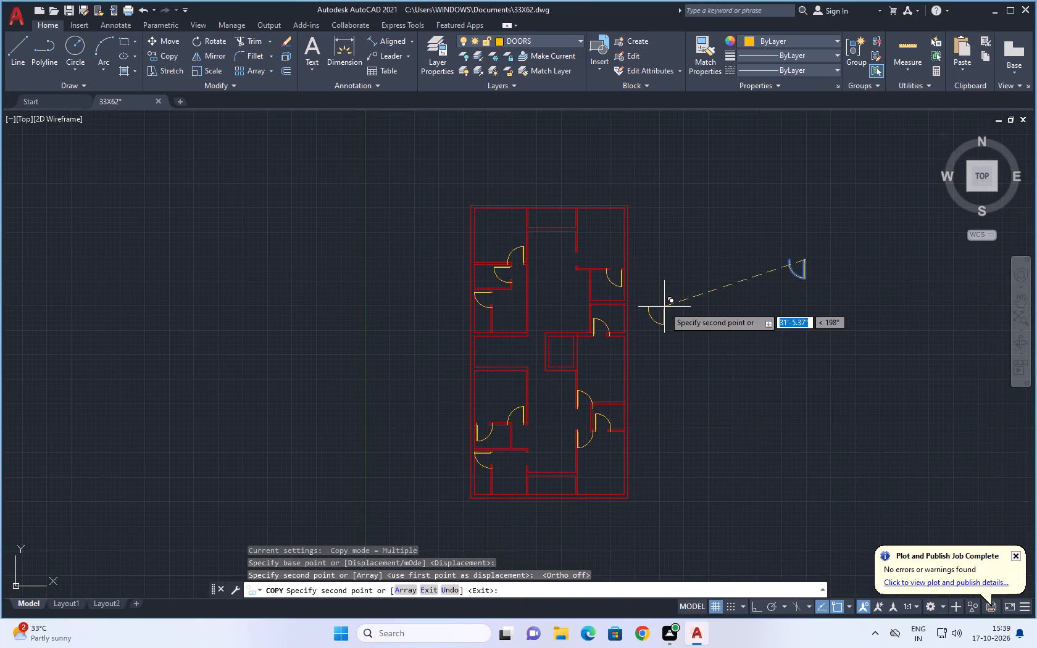
scroll(664, 307, "down", 2)
middle_click_drag(737, 357, 699, 324)
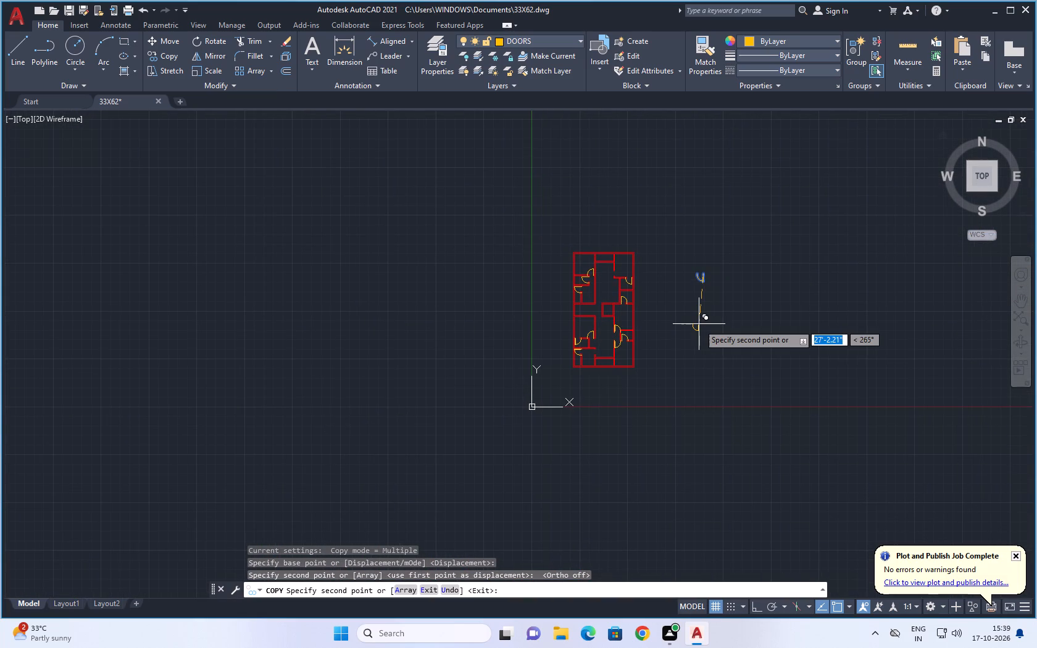
key("Escape")
key("Escape")
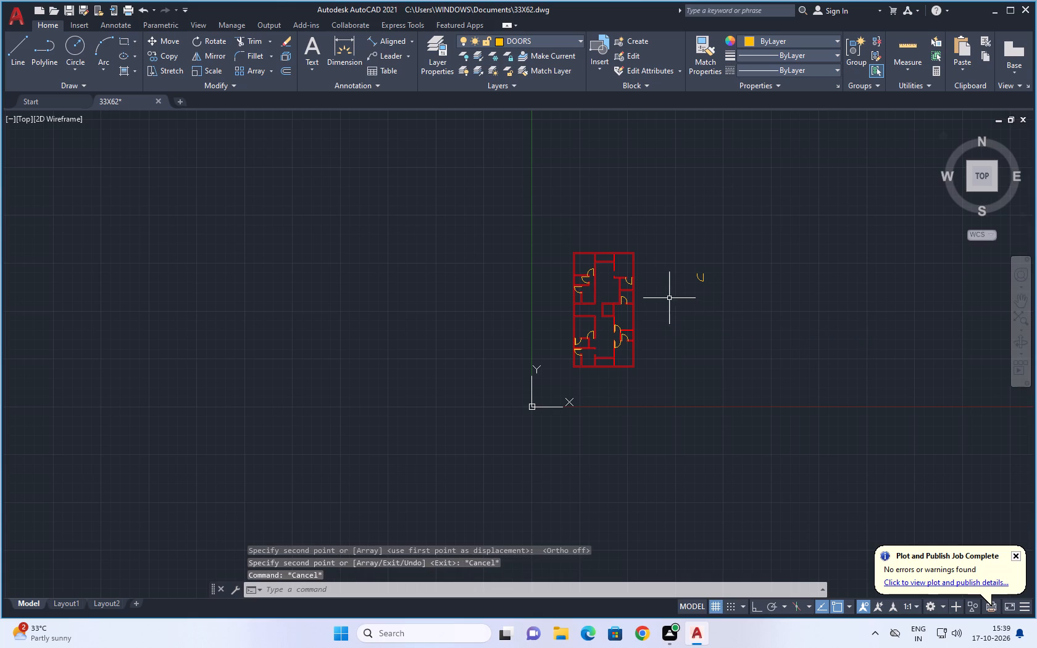
scroll(670, 288, "up", 2)
middle_click_drag(670, 299, 762, 230)
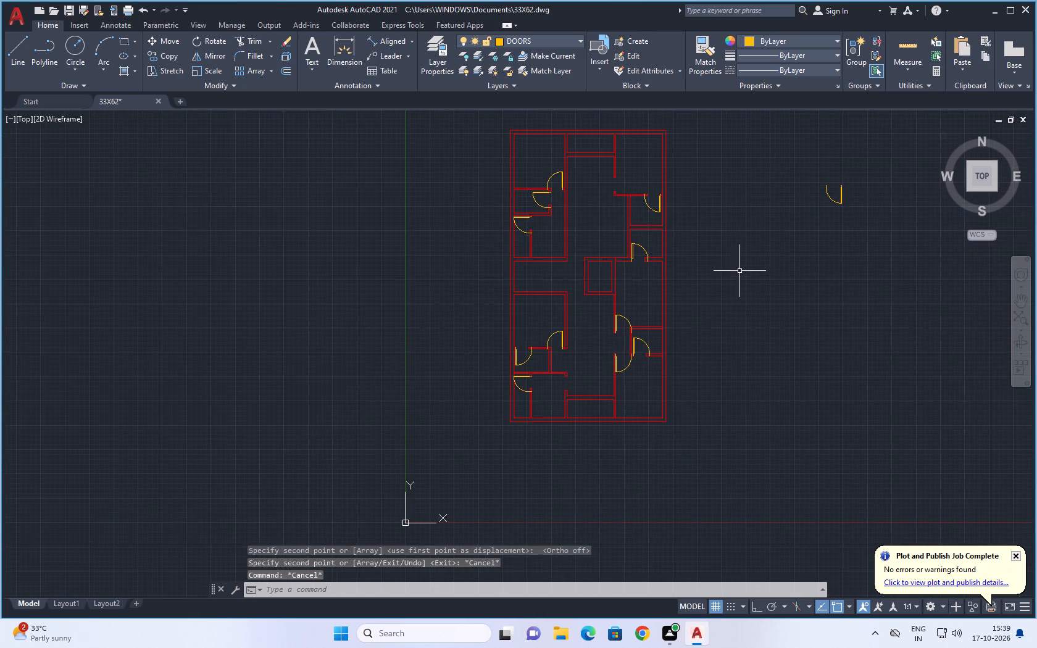
middle_click_drag(727, 267, 767, 318)
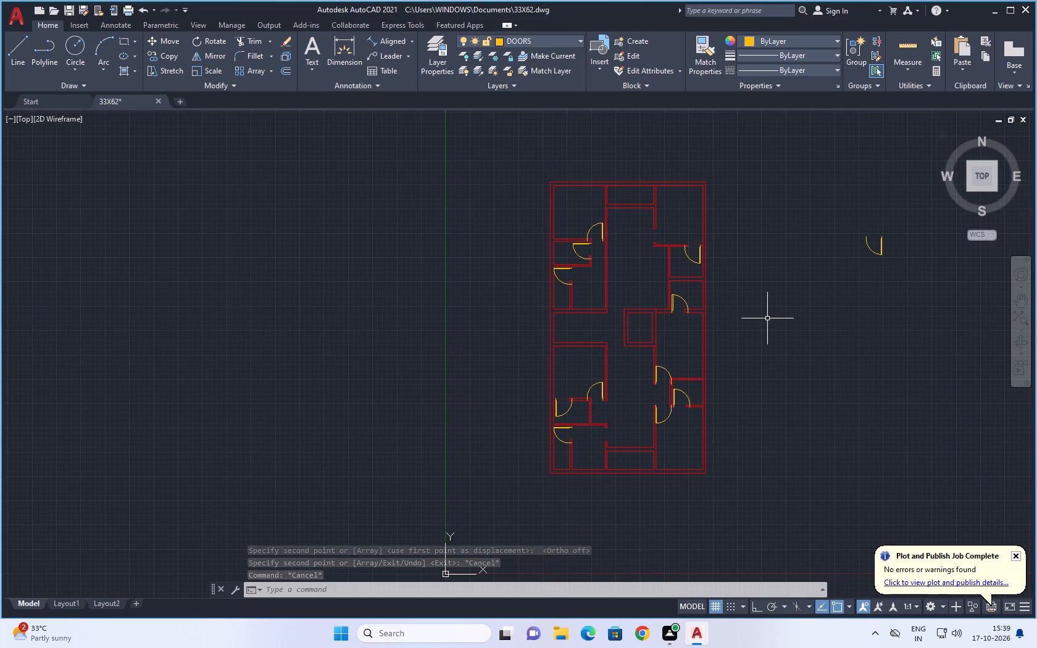
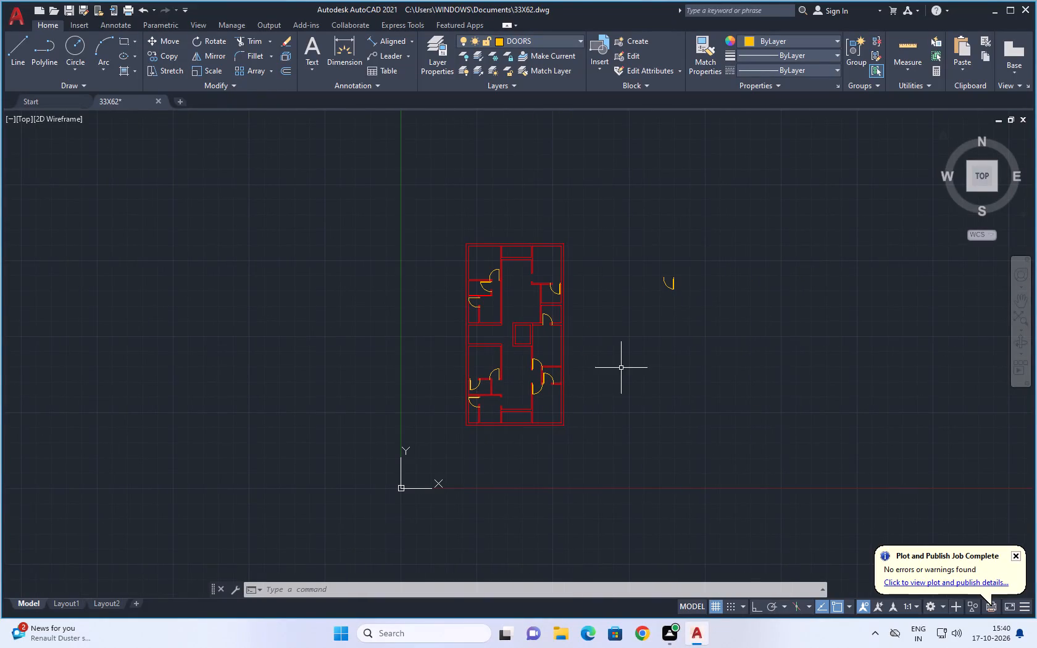
Rotate the source door beside the plan by 90° about its hinge-side endpoint.
scroll(515, 304, "up", 2)
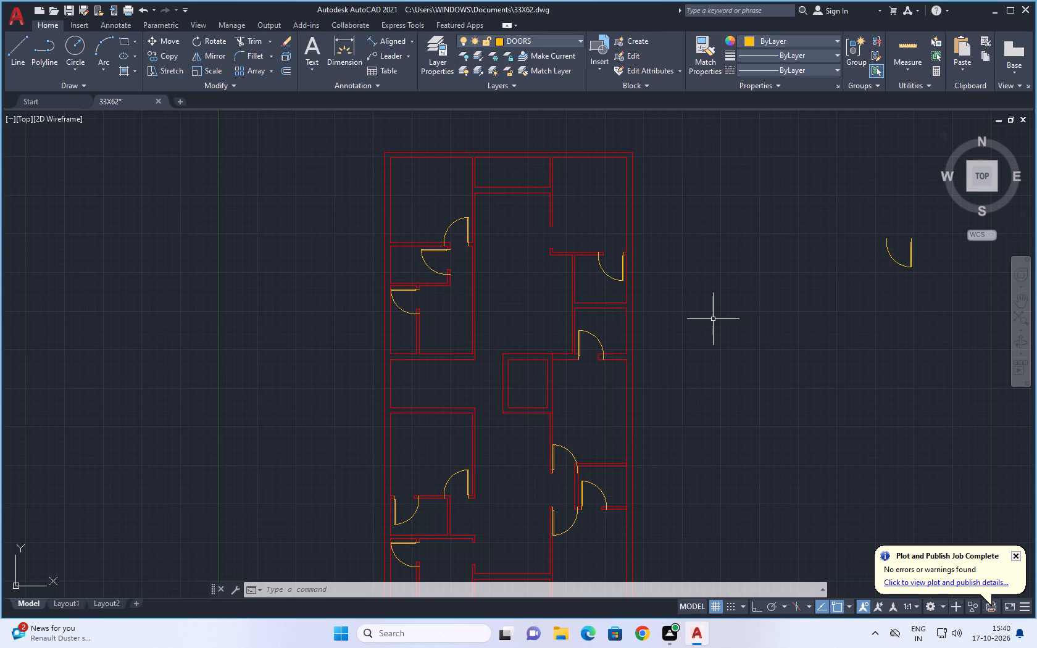
scroll(715, 319, "down", 1)
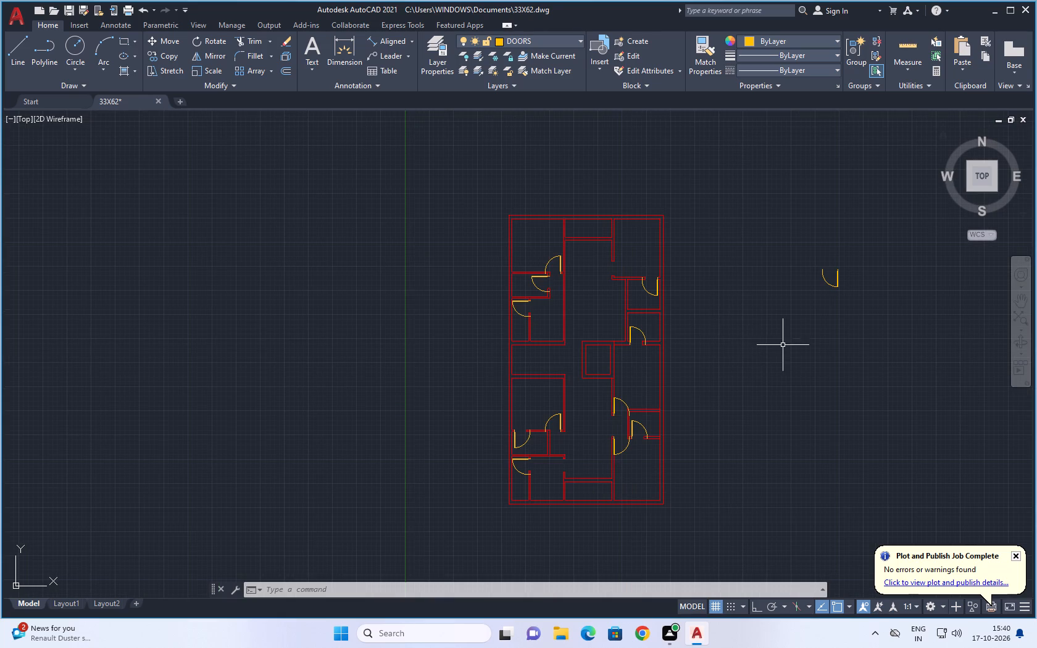
middle_click_drag(783, 344, 718, 343)
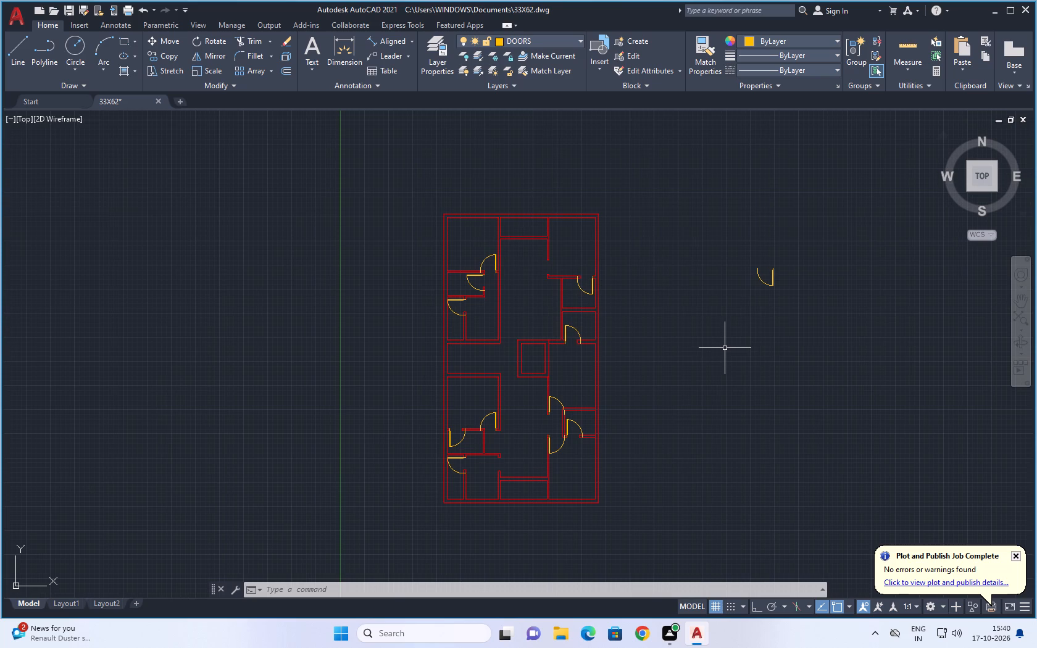
middle_click_drag(780, 330, 728, 343)
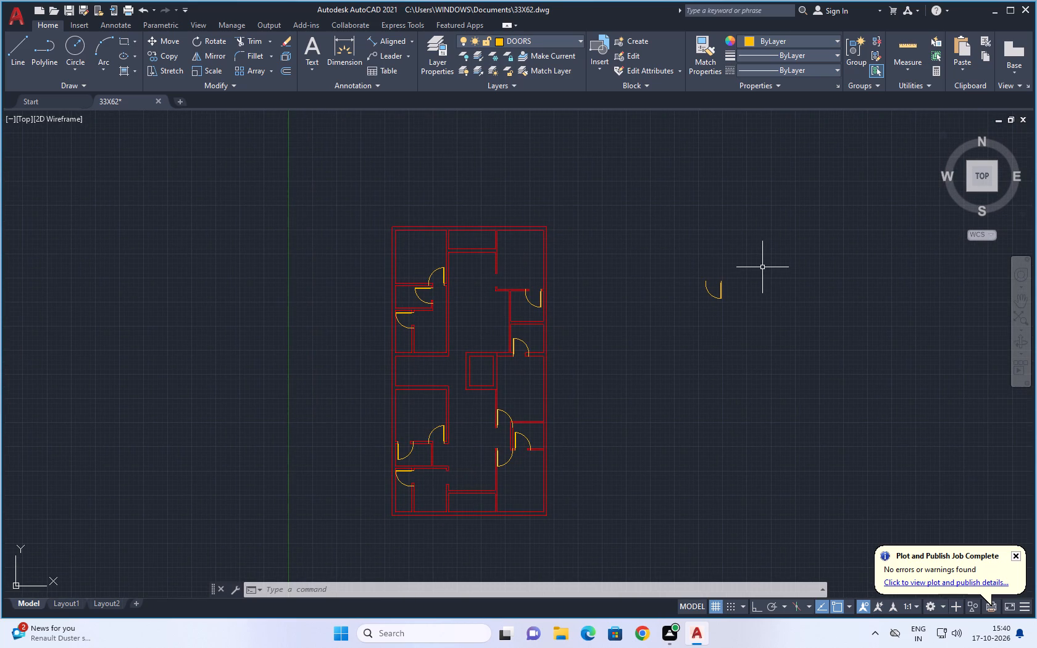
key("Escape")
left_click_drag(762, 267, 753, 275)
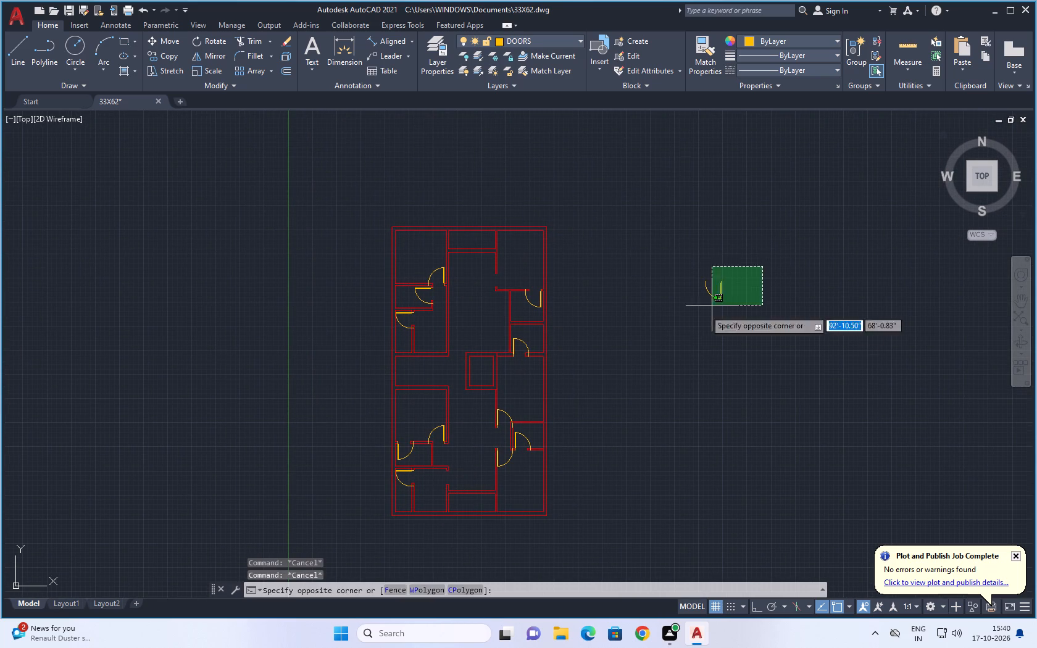
left_click(681, 326)
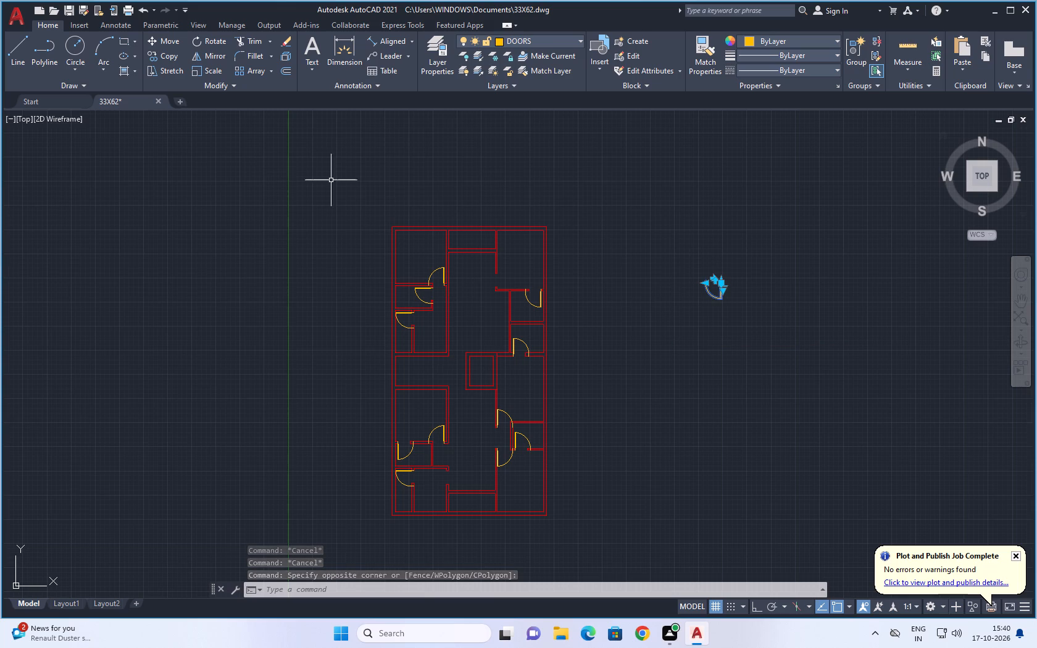
left_click(196, 37)
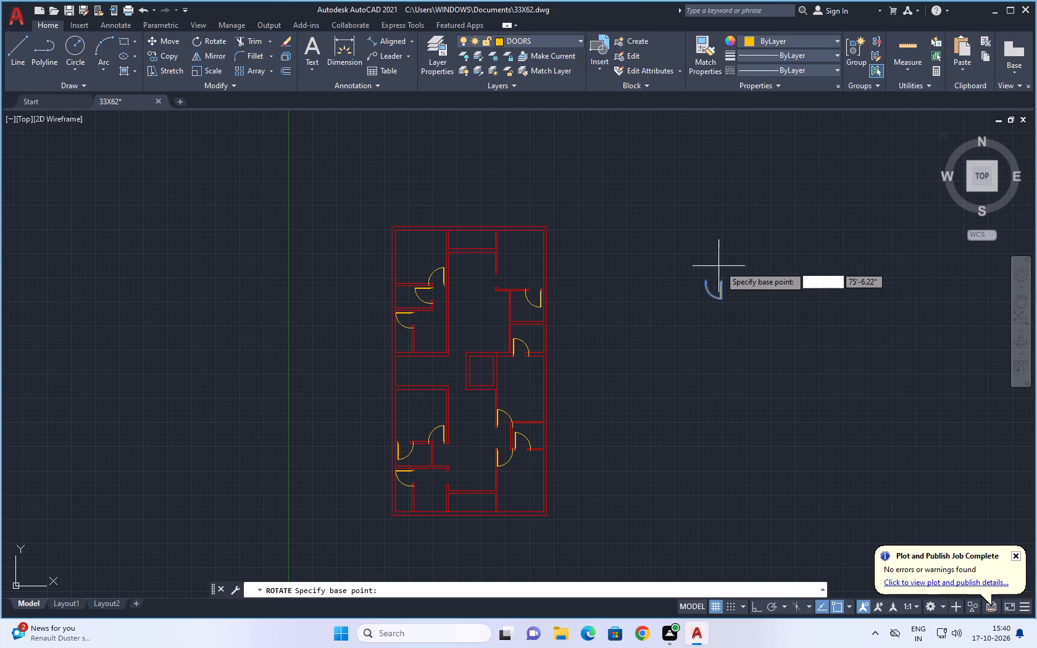
scroll(736, 267, "up", 4)
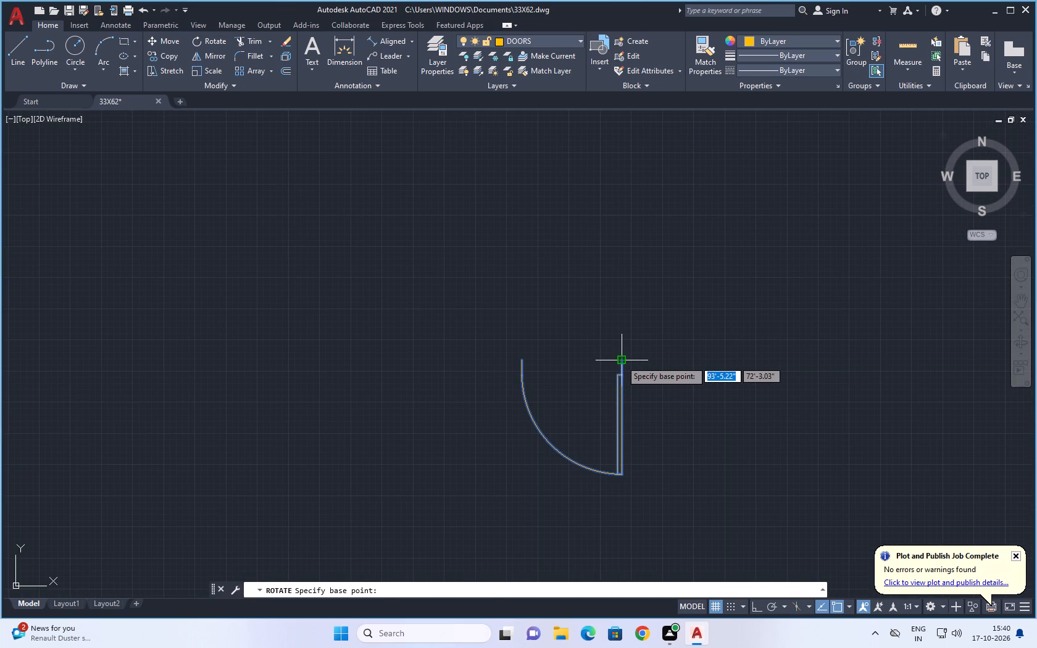
left_click(621, 360)
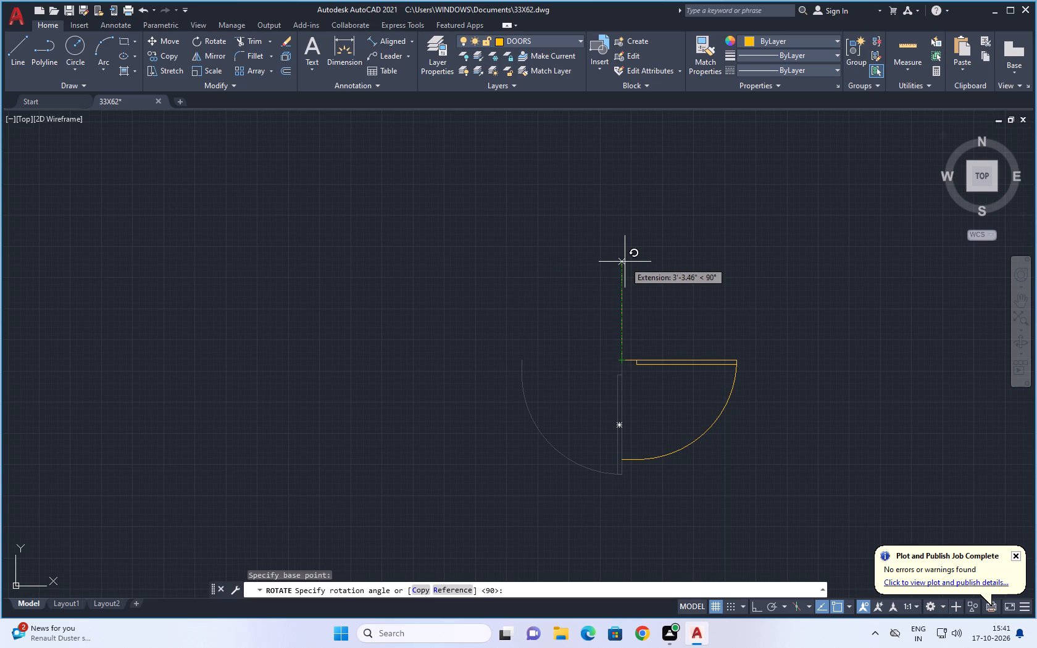
left_click(625, 262)
Mirror the rotated source door about a horizontal line through its hinge-side endpoint, erasing the original.
left_click(764, 309)
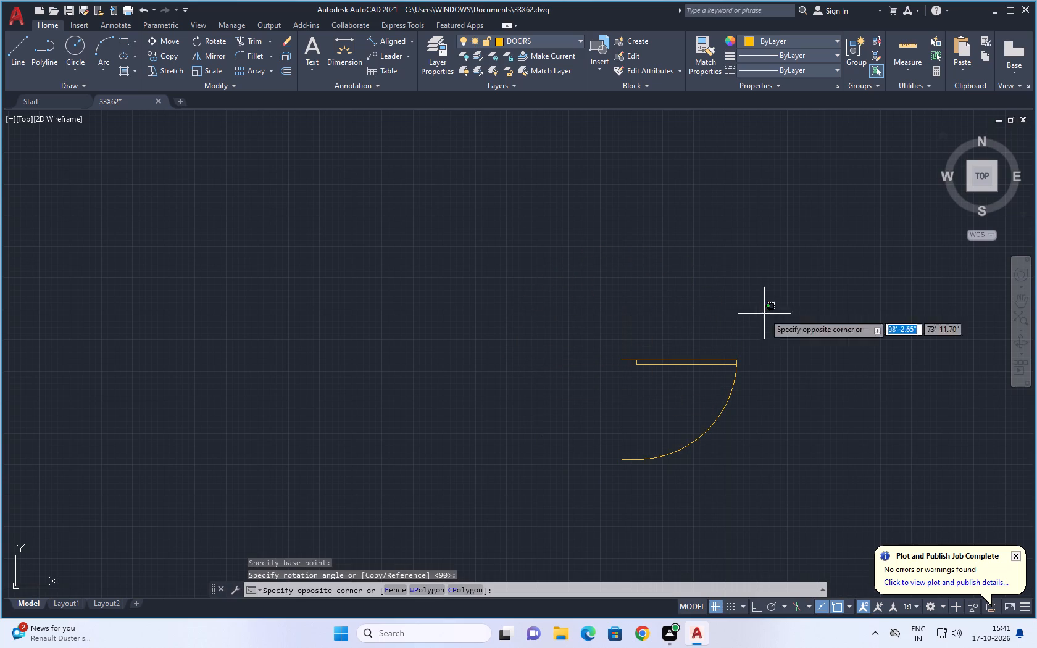
left_click(549, 504)
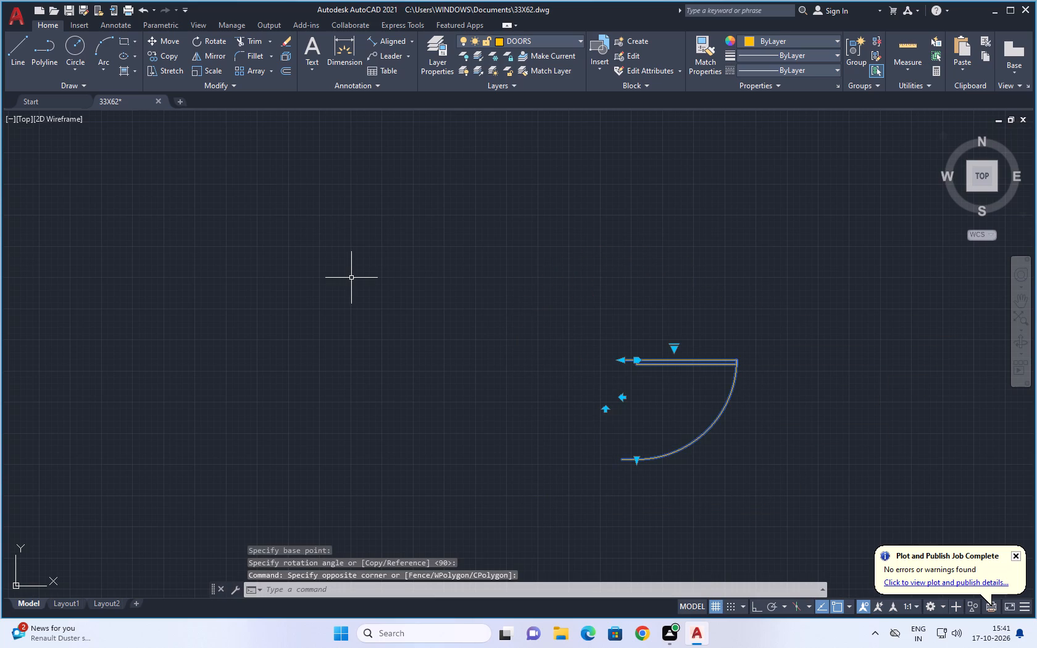
type("MI")
key("space")
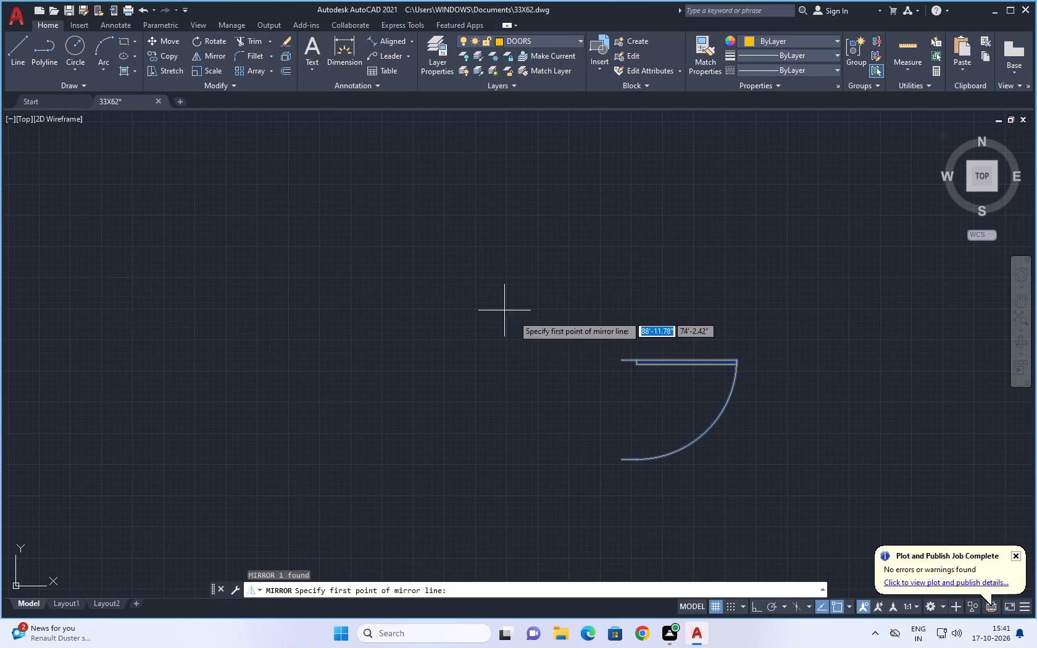
left_click(618, 358)
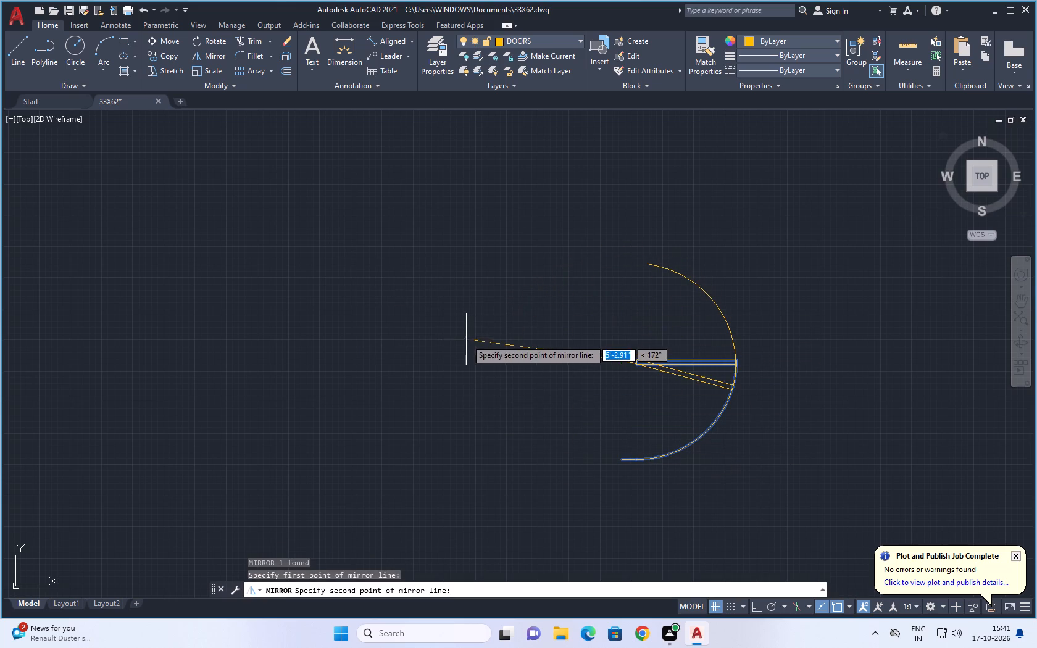
left_click(476, 357)
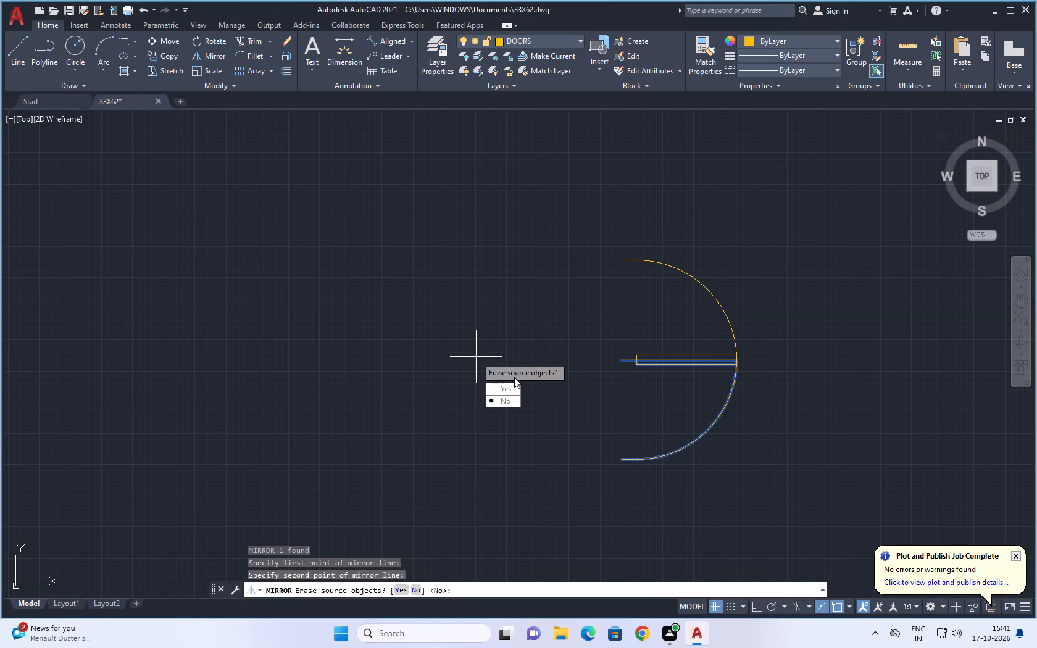
left_click_drag(508, 385, 476, 357)
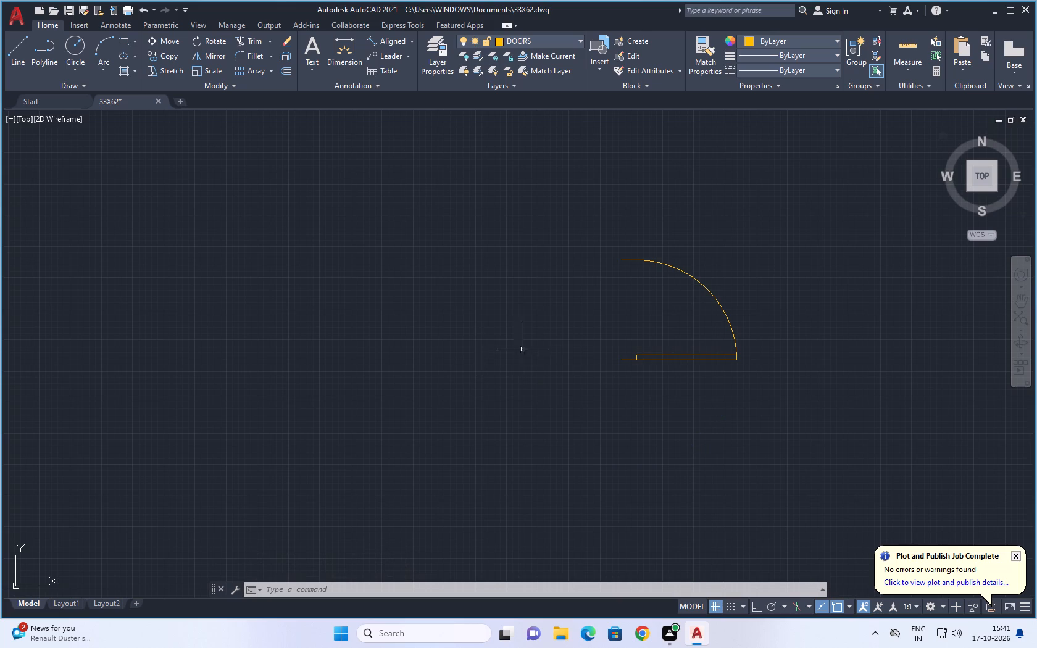
Copy the mirrored door by its hinge-side endpoint to the upper hall-side corner of the lower jamb in the top-right room's hall doorway, and end the copying.
scroll(741, 352, "down", 3)
middle_click_drag(778, 343, 746, 355)
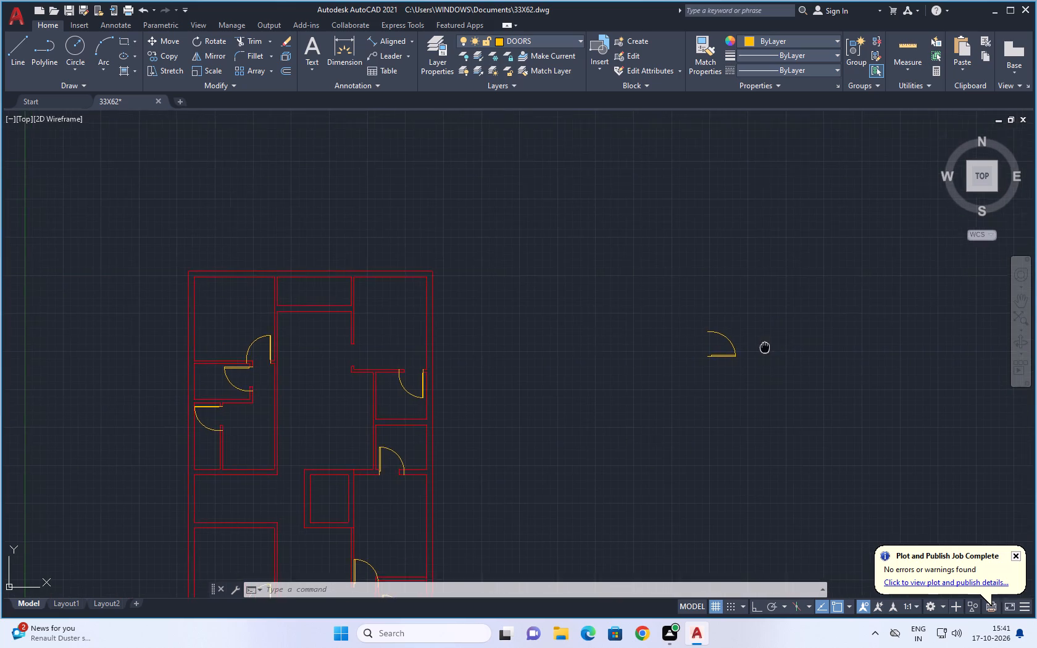
middle_click_drag(746, 355, 720, 362)
key("Escape")
key("Escape")
left_click(730, 325)
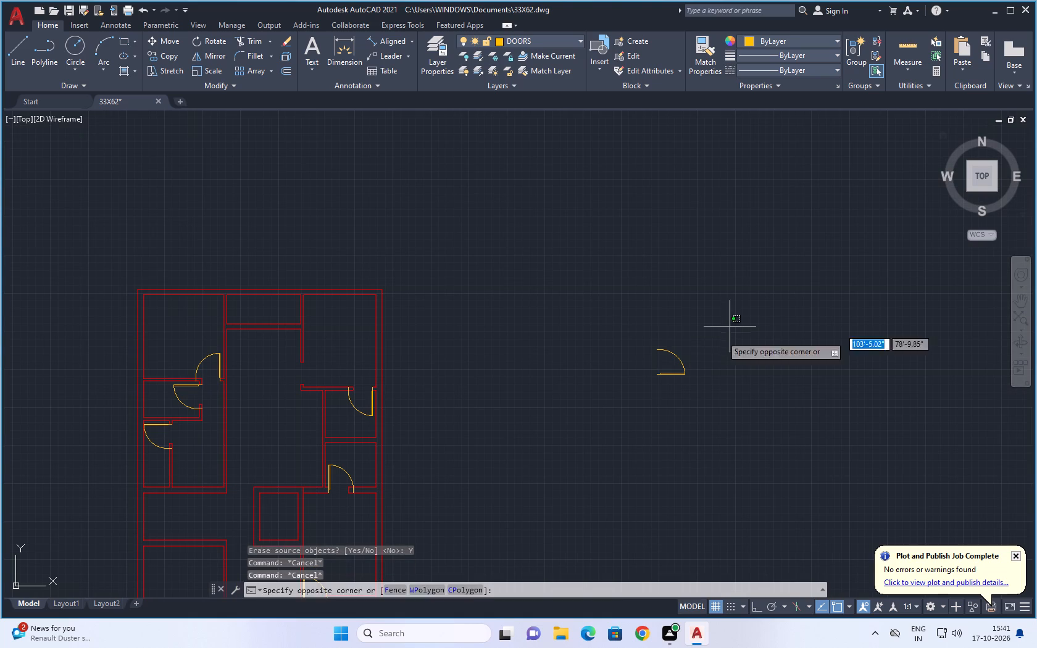
left_click(631, 417)
key("c")
key("o")
key("space")
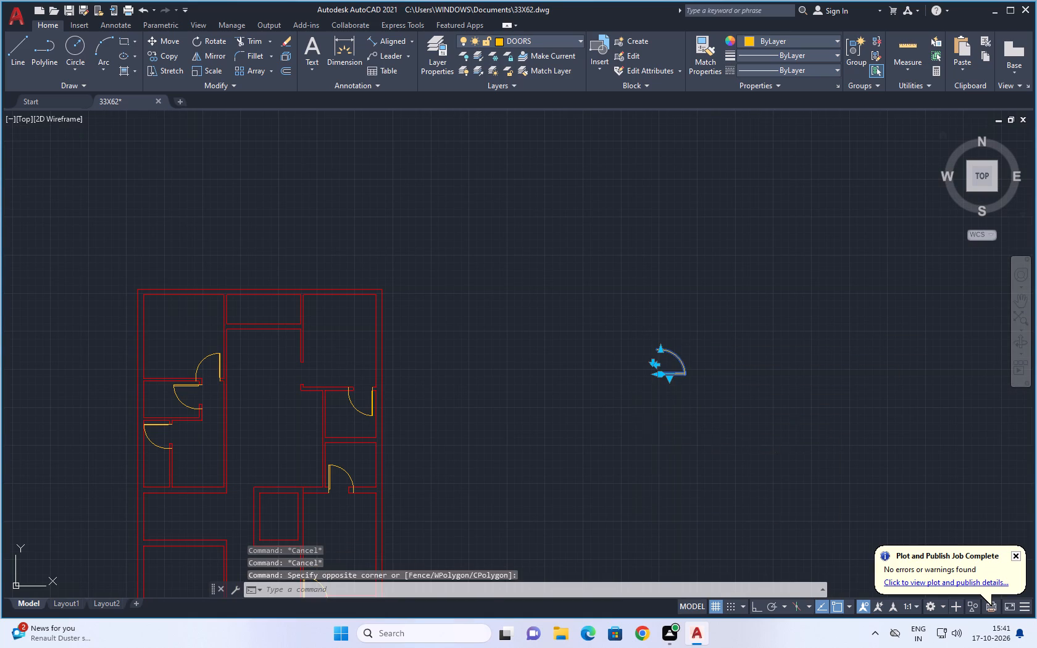
scroll(663, 394, "up", 3)
left_click(625, 322)
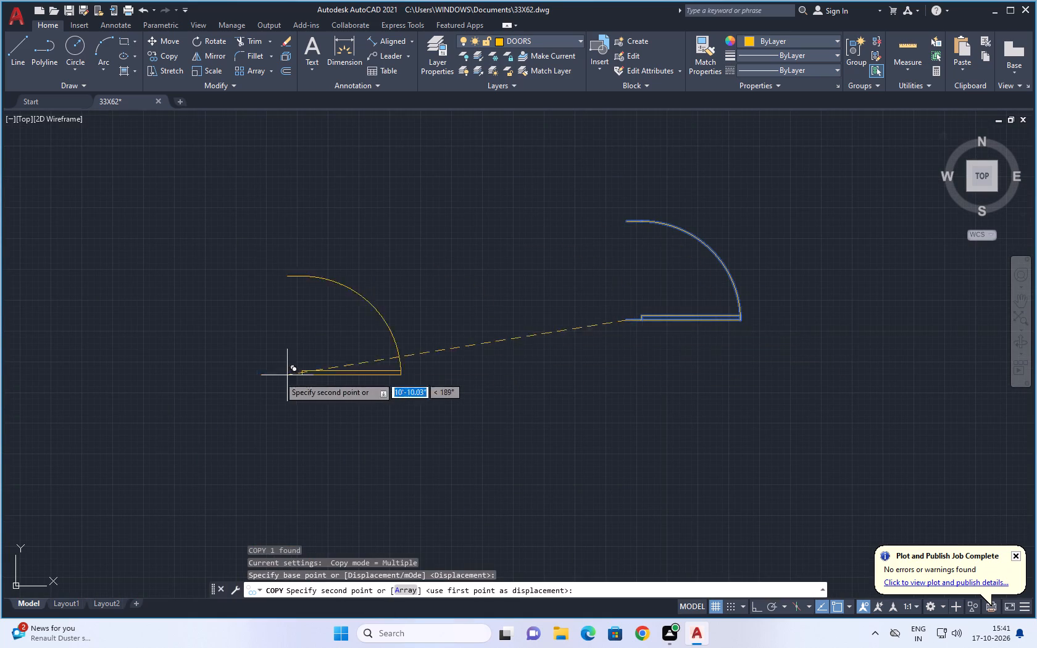
scroll(249, 378, "down", 3)
middle_click_drag(233, 385, 760, 380)
scroll(500, 367, "up", 4)
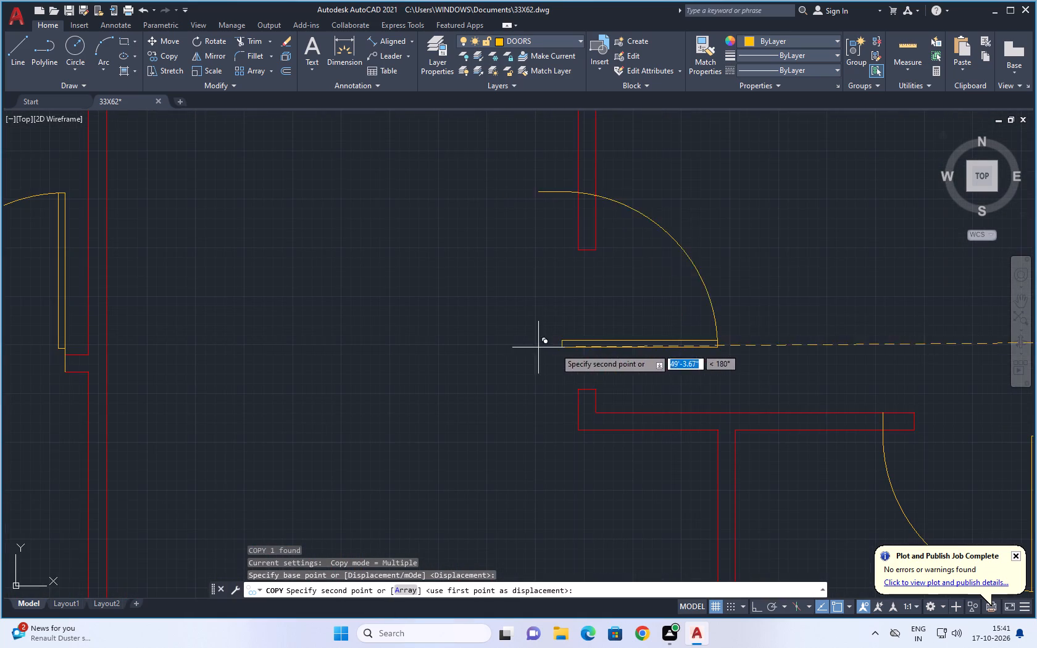
left_click(577, 388)
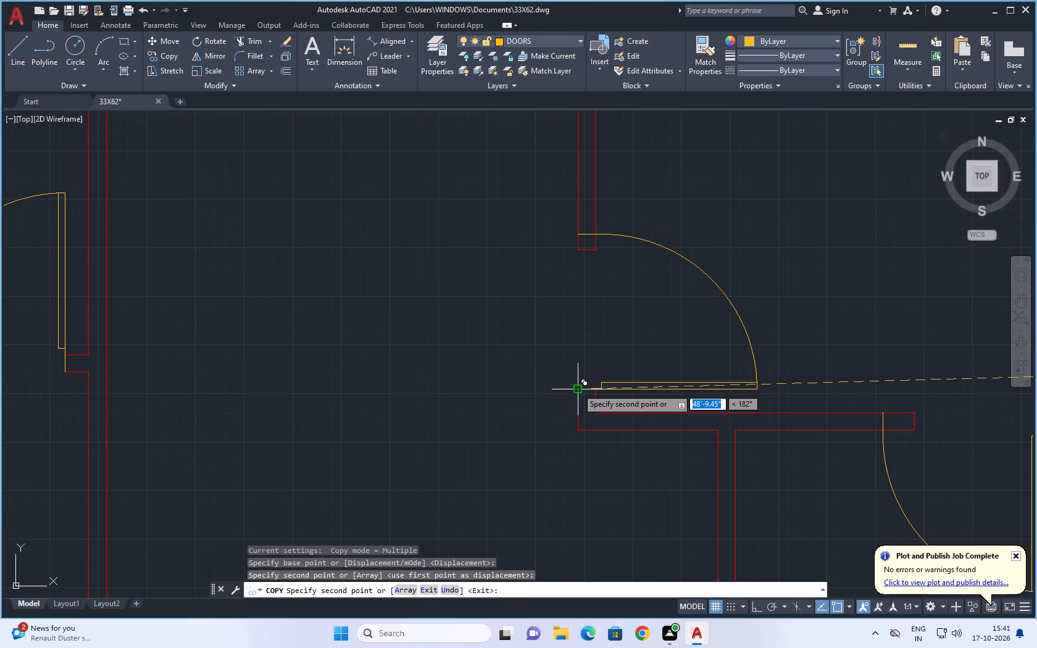
scroll(652, 307, "down", 4)
scroll(580, 374, "up", 1)
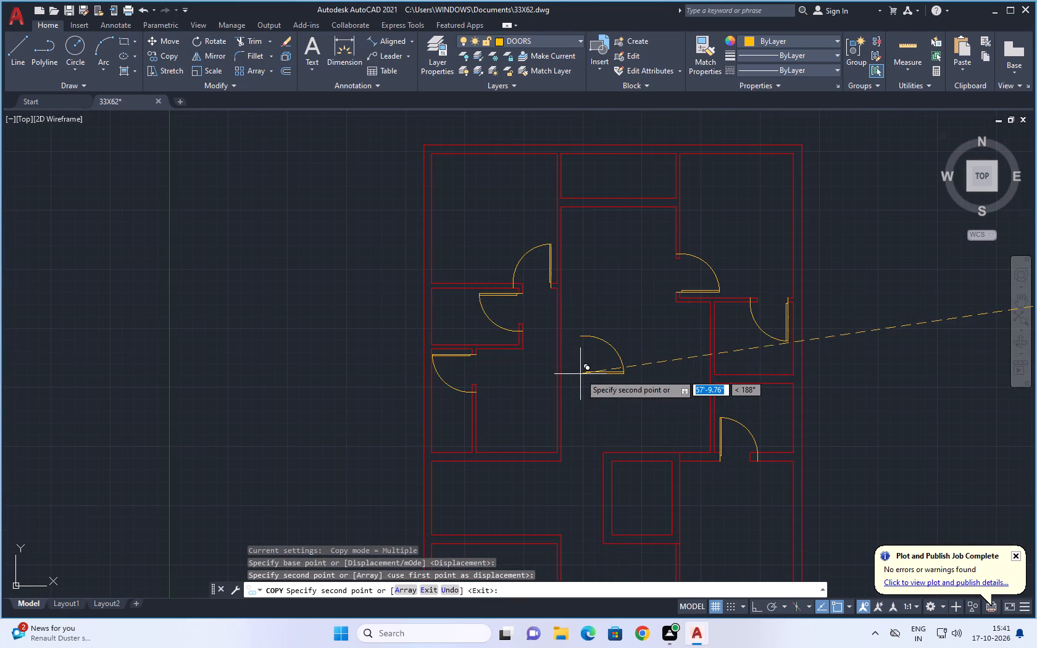
scroll(606, 341, "down", 3)
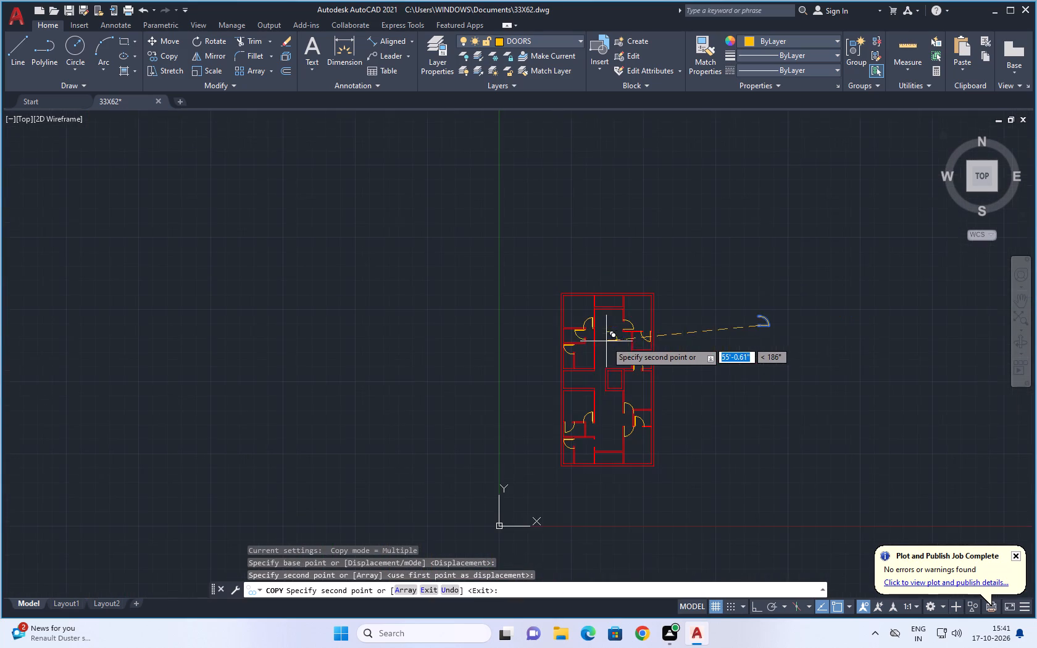
key("Escape")
key("Escape")
Review the whole plan and the upper rooms for door placement and any doorways still without a door.
middle_click_drag(752, 357, 694, 289)
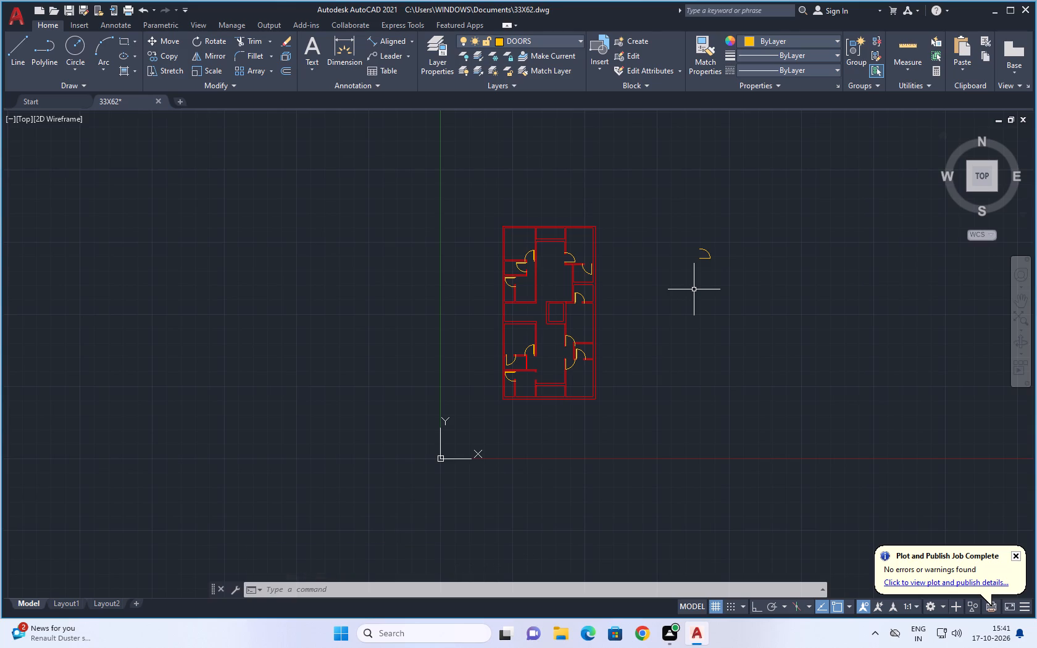
middle_click_drag(679, 338, 671, 326)
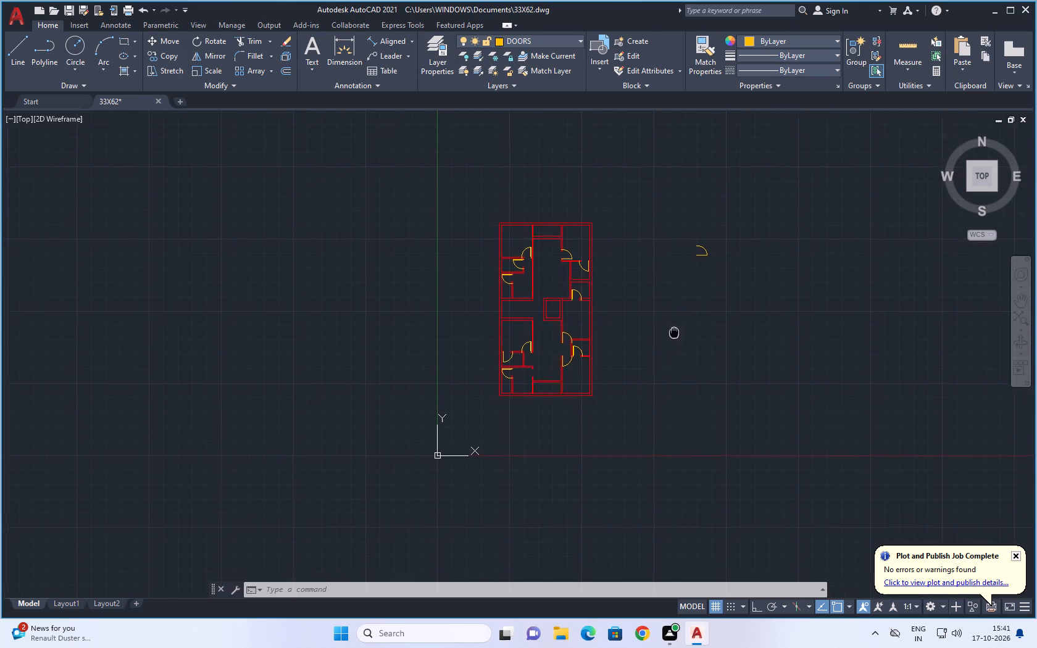
middle_click_drag(671, 326, 627, 288)
scroll(538, 331, "up", 1)
middle_click_drag(635, 266, 604, 332)
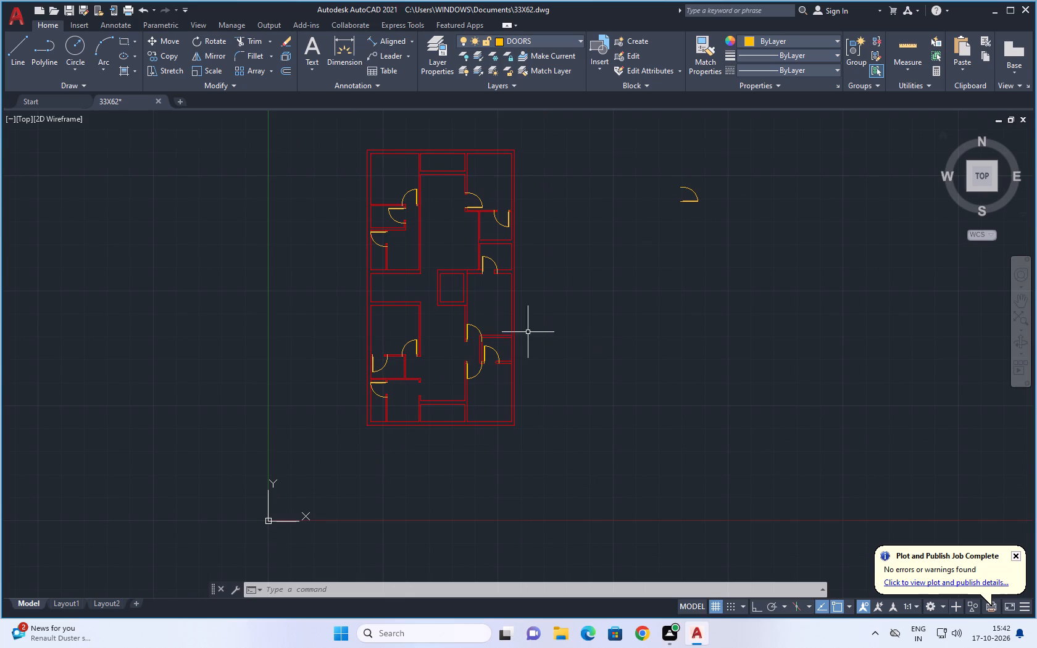
scroll(427, 258, "up", 2)
scroll(872, 326, "down", 2)
middle_click_drag(882, 328, 680, 357)
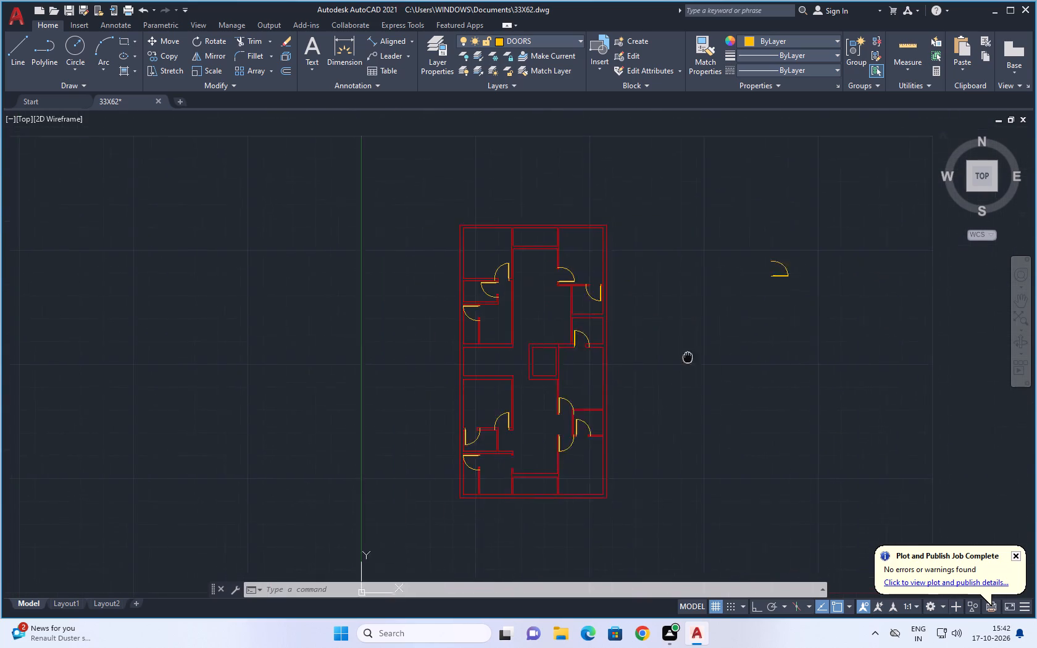
middle_click_drag(680, 357, 632, 349)
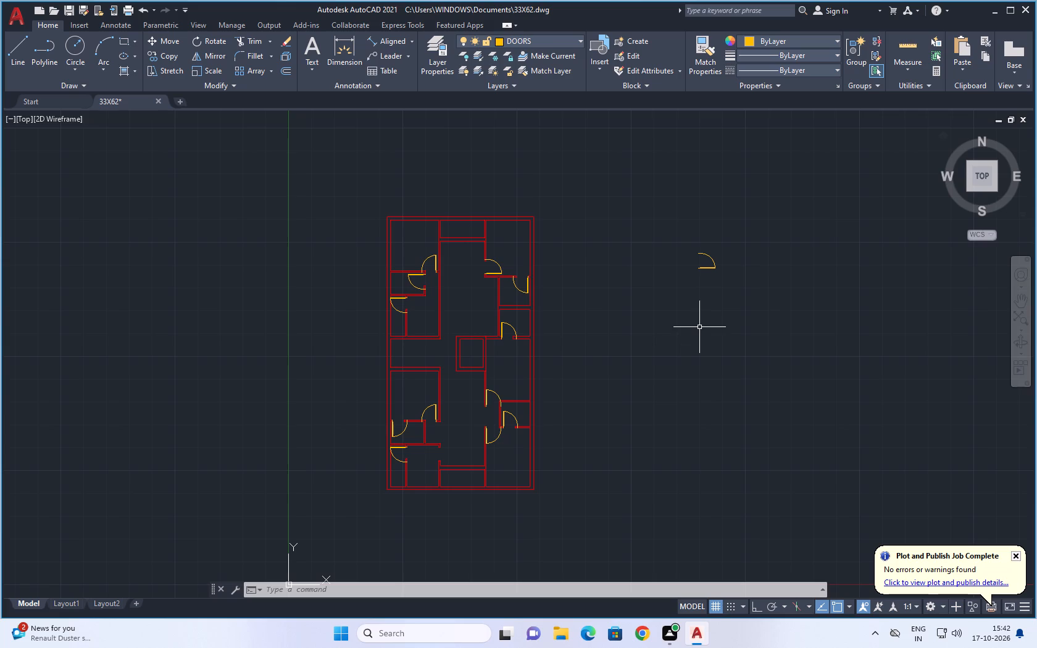
scroll(766, 285, "down", 1)
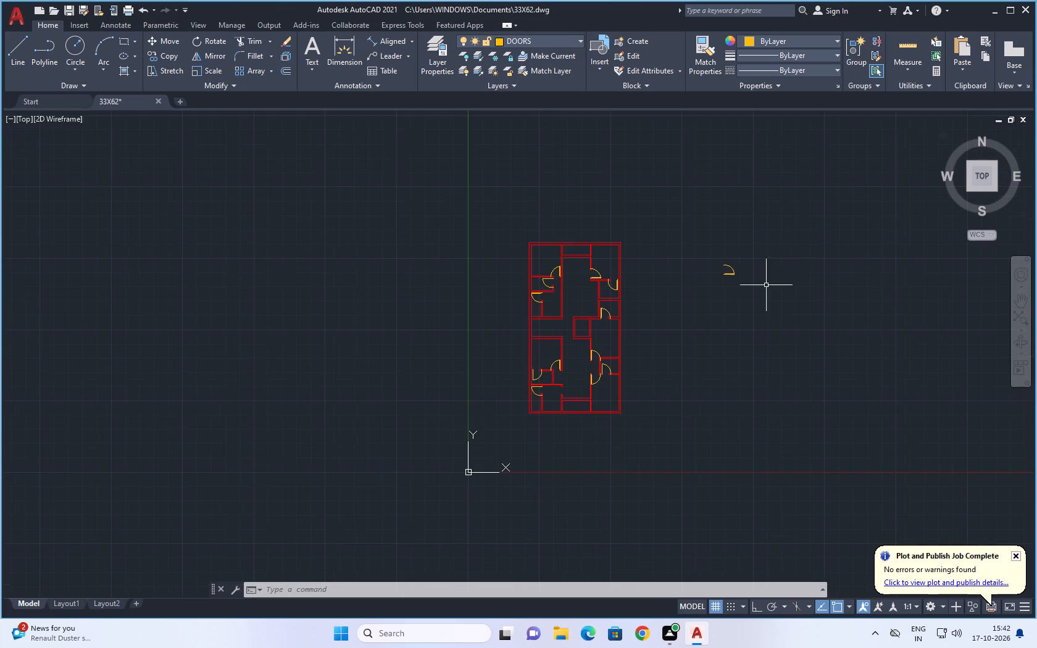
middle_click_drag(776, 270, 751, 308)
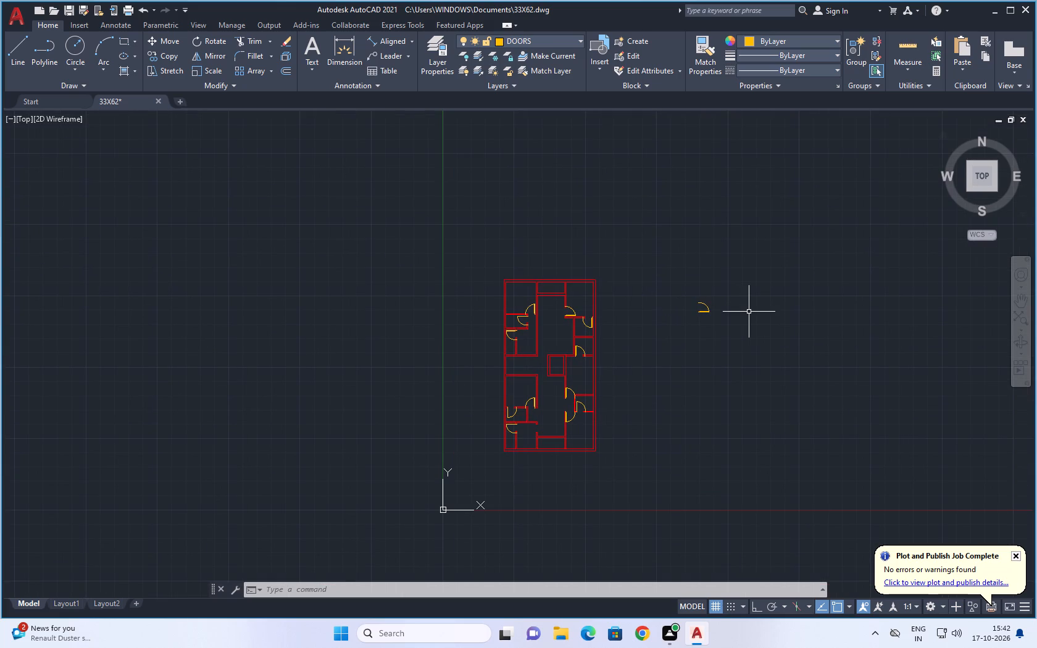
middle_click_drag(646, 305, 651, 307)
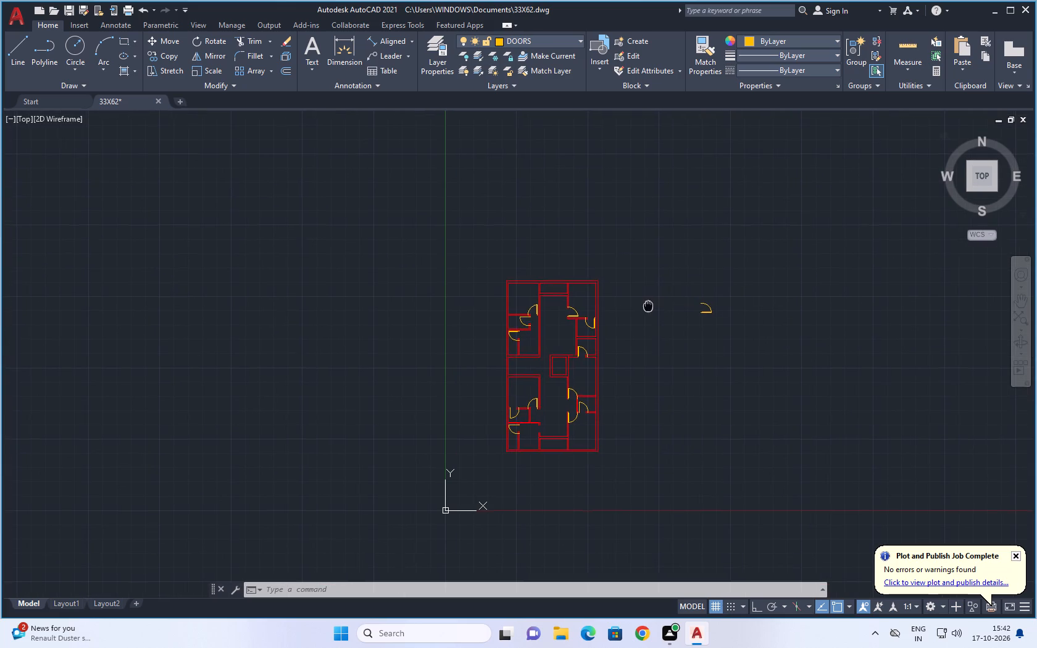
middle_click_drag(651, 307, 702, 320)
scroll(578, 295, "up", 2)
middle_click_drag(621, 279, 598, 231)
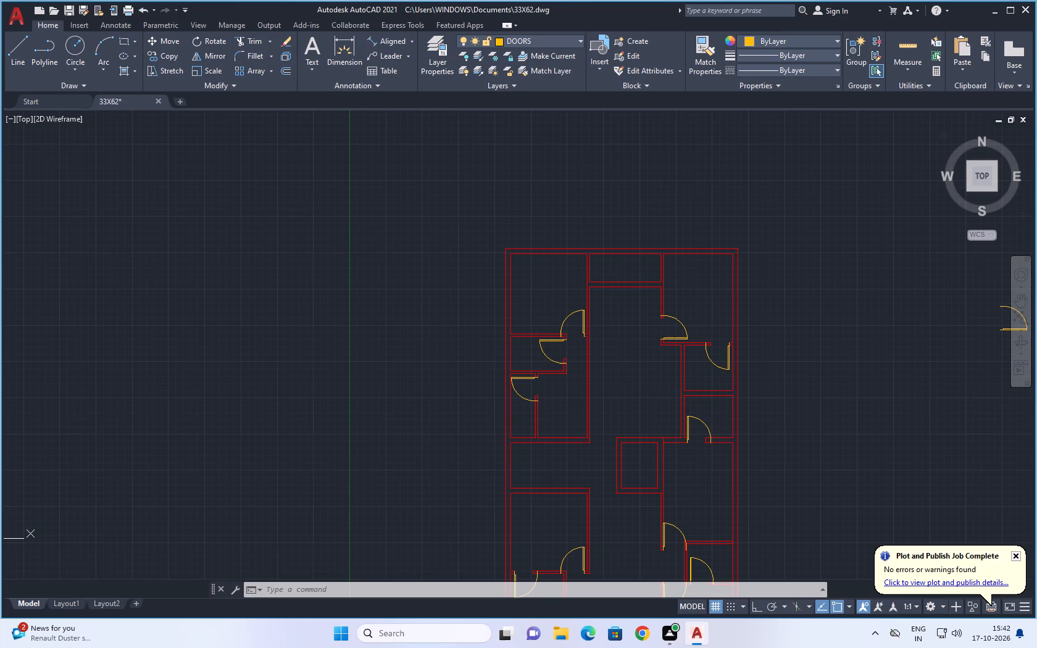
scroll(598, 231, "up", 1)
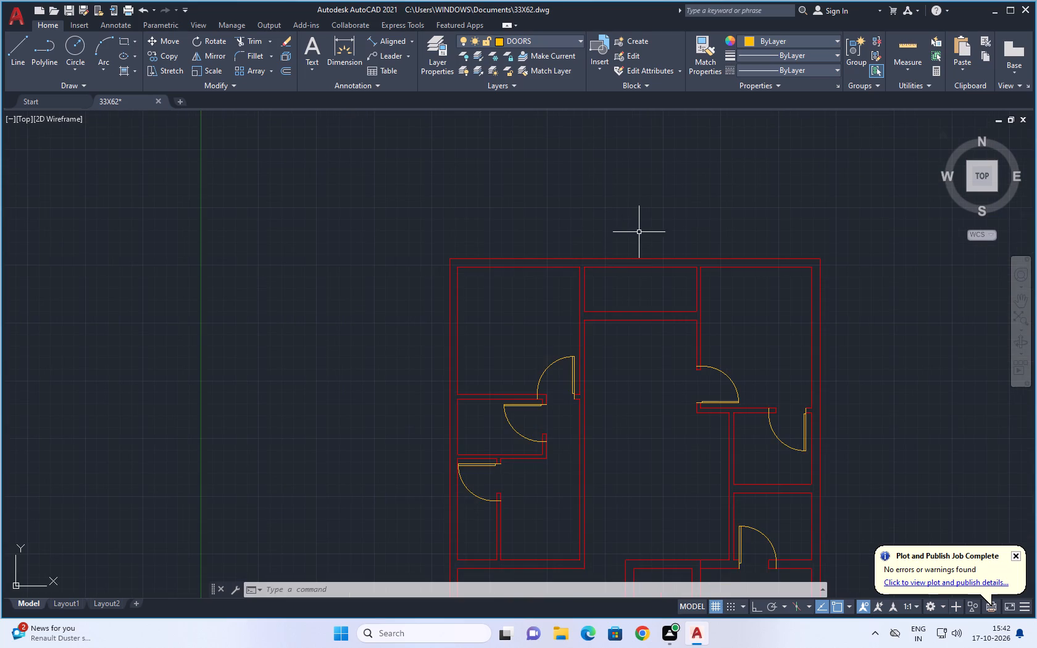
middle_click_drag(639, 230, 552, 178)
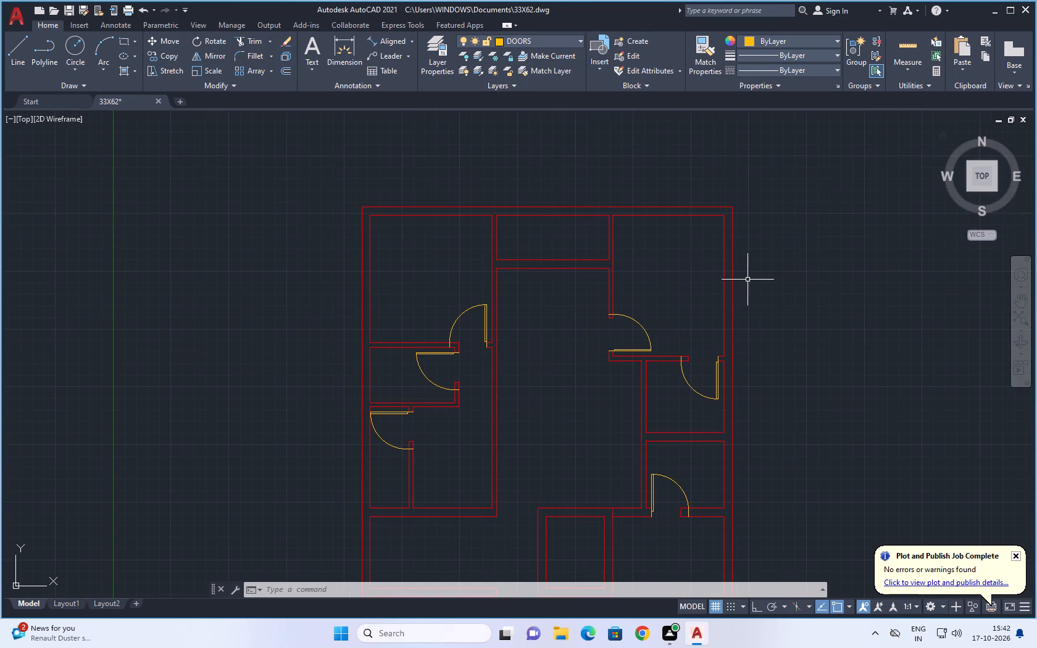
middle_click_drag(812, 304, 733, 316)
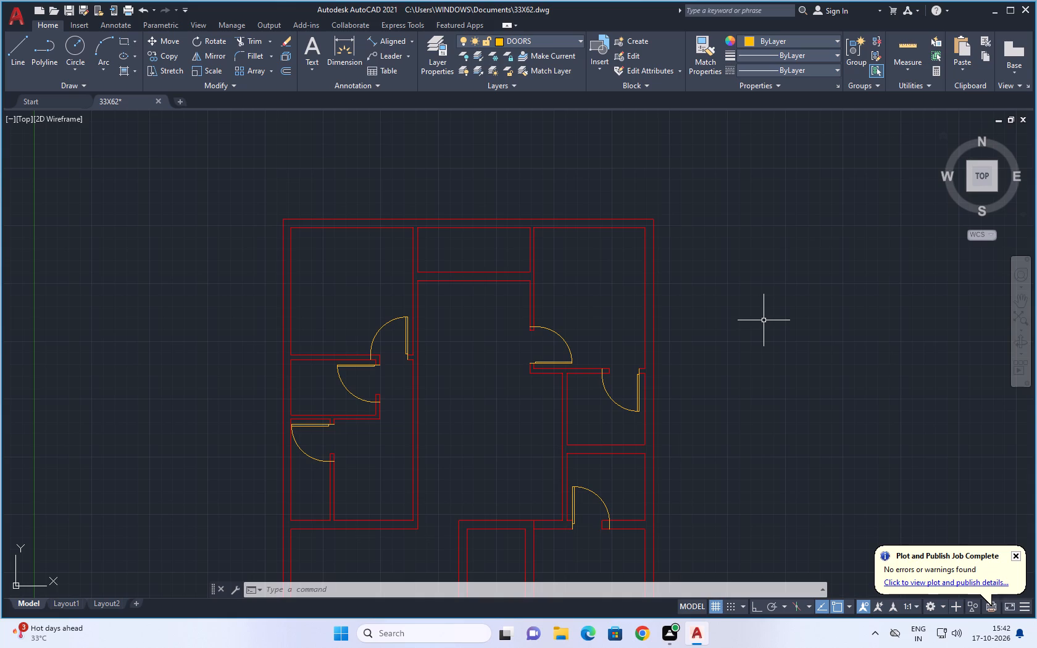
Review the whole floor plan from the upper to the lower rooms, checking door placement and what remains undrawn.
scroll(752, 339, "down", 1)
middle_click_drag(750, 355, 736, 212)
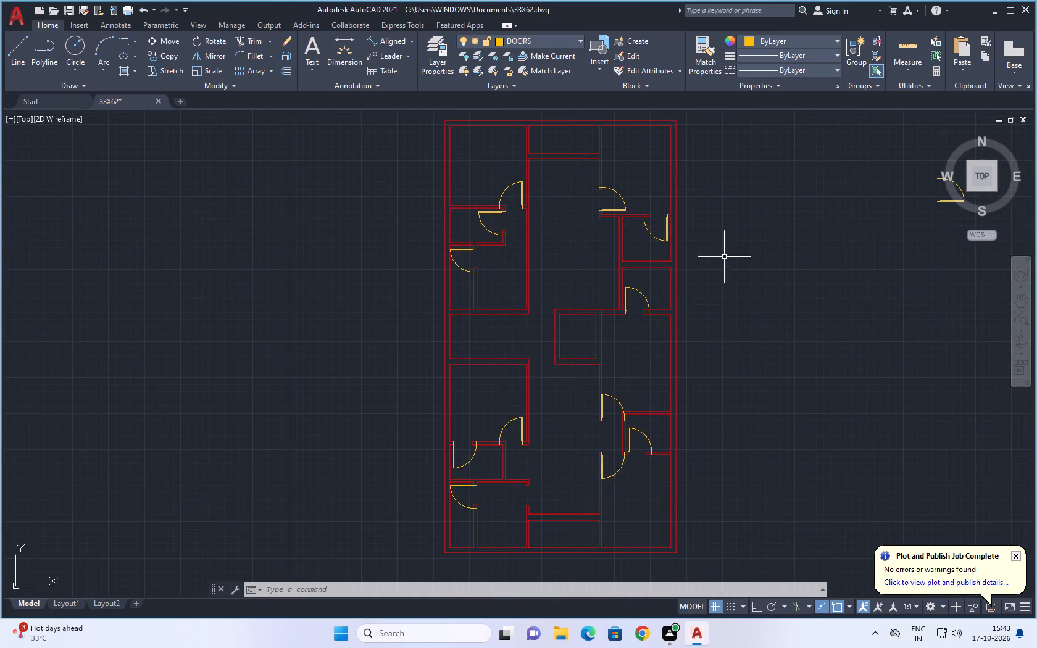
scroll(717, 327, "down", 1)
middle_click_drag(731, 336, 706, 302)
scroll(632, 376, "up", 1)
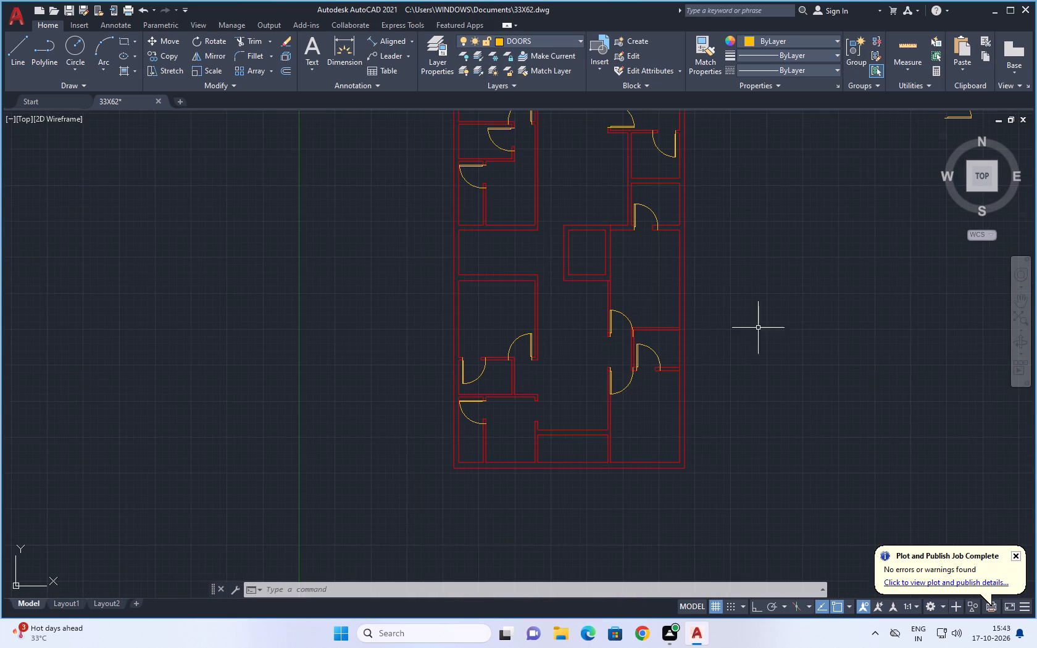
middle_click_drag(773, 312, 754, 372)
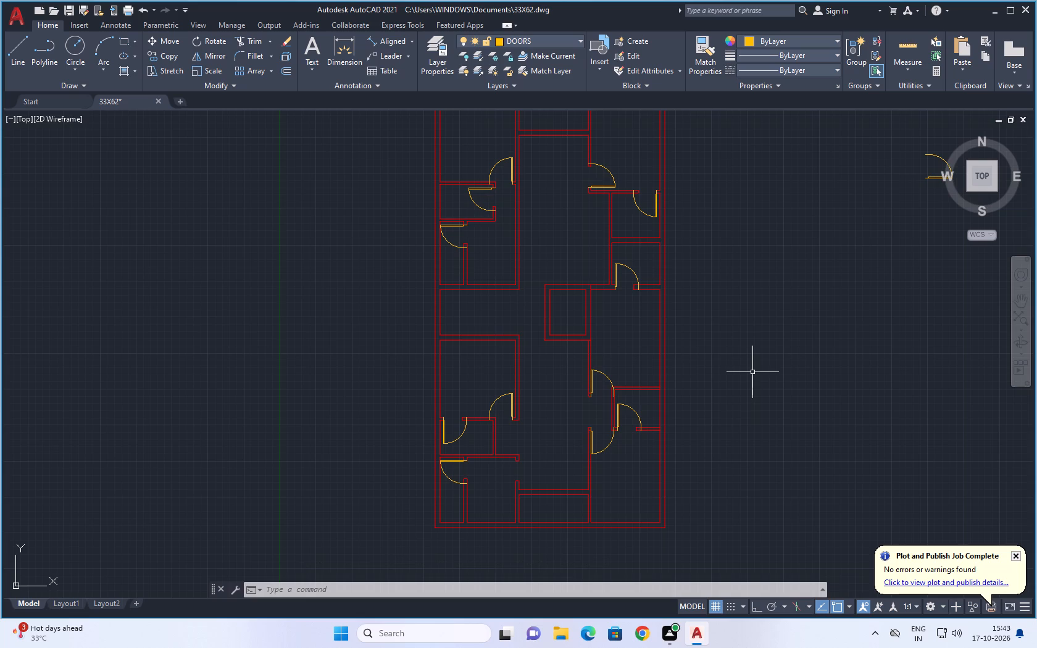
scroll(752, 372, "down", 1)
middle_click_drag(736, 273, 740, 307)
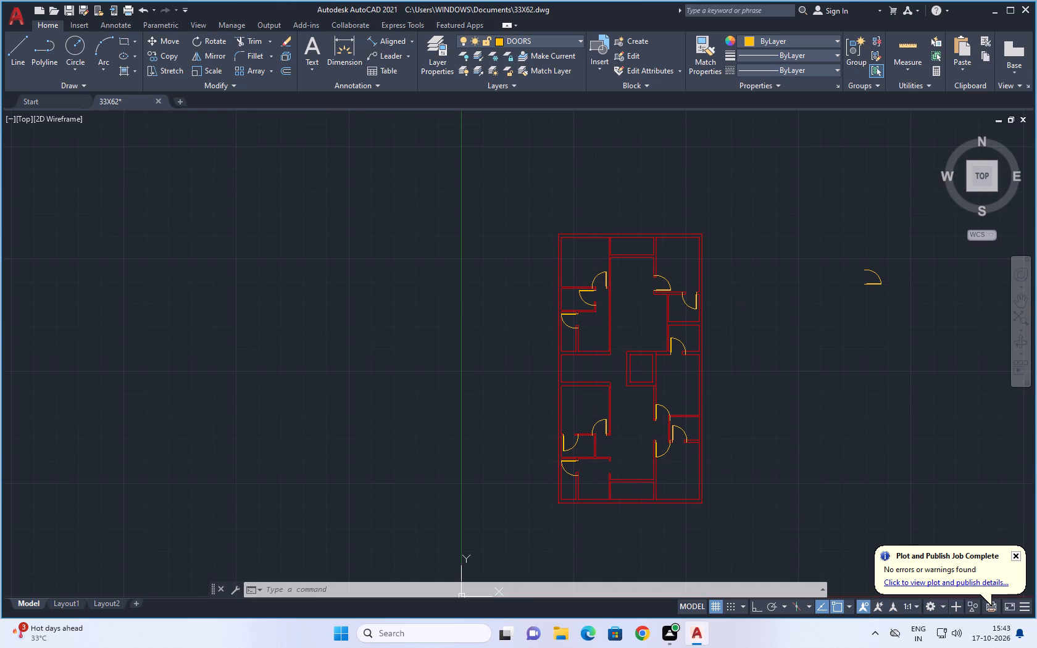
scroll(751, 317, "down", 1)
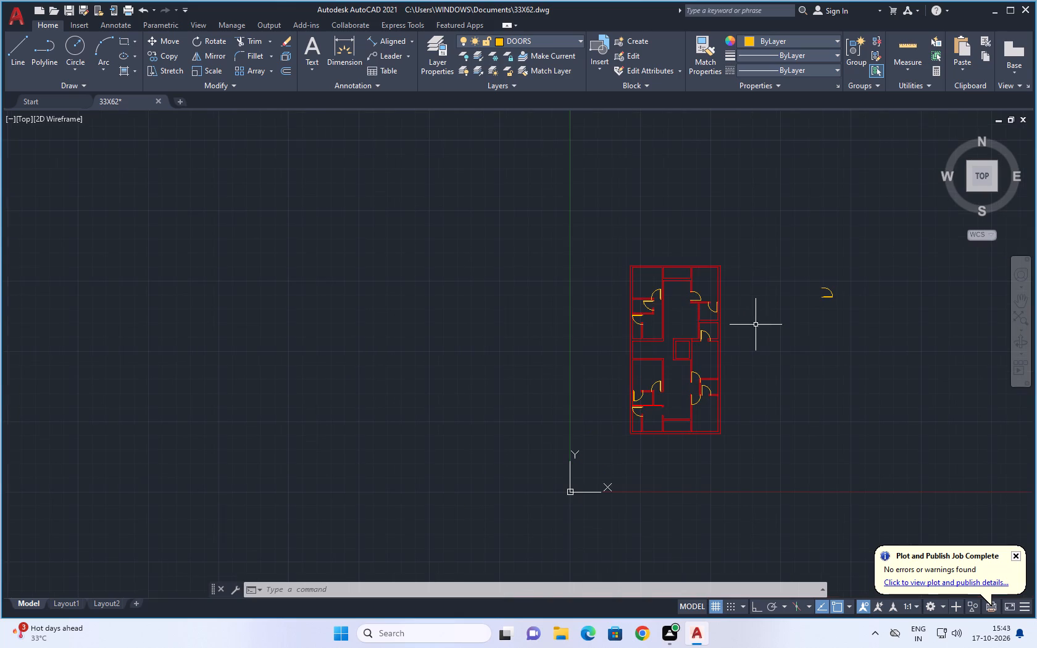
middle_click_drag(802, 346, 754, 357)
scroll(719, 368, "up", 1)
middle_click_drag(719, 368, 763, 344)
scroll(763, 344, "up", 1)
middle_click_drag(765, 299, 737, 368)
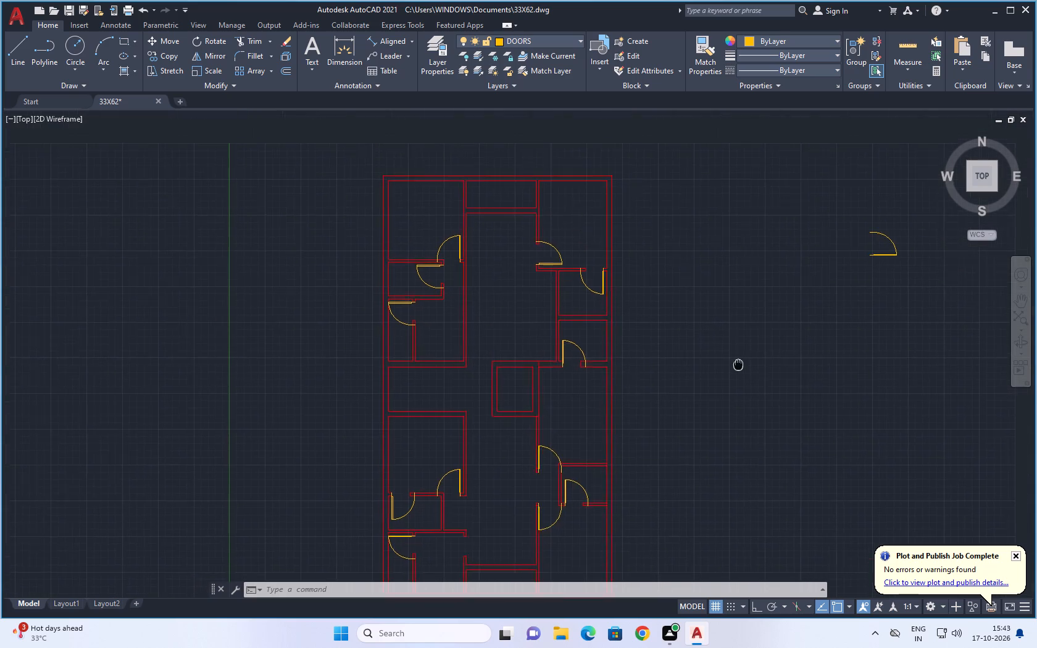
middle_click_drag(737, 368, 736, 373)
scroll(735, 389, "down", 1)
middle_click_drag(742, 423, 762, 339)
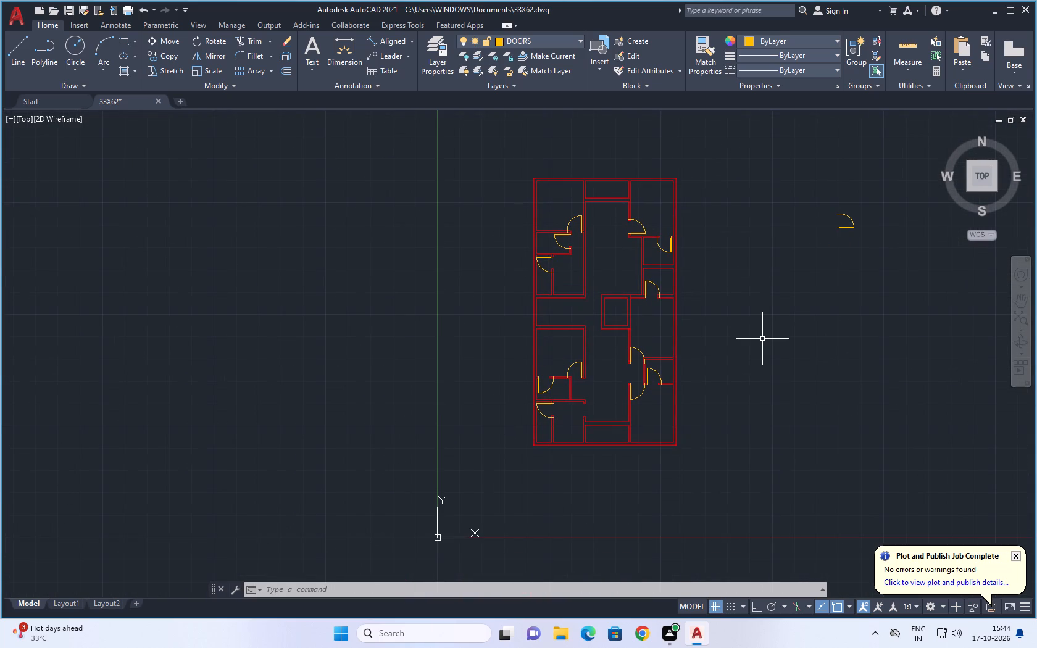
key("Escape")
key("Escape")
Offset the inner outer-wall line of the open bay between the upper-left and lower-left rooms by 3' into the bay.
scroll(553, 314, "up", 3)
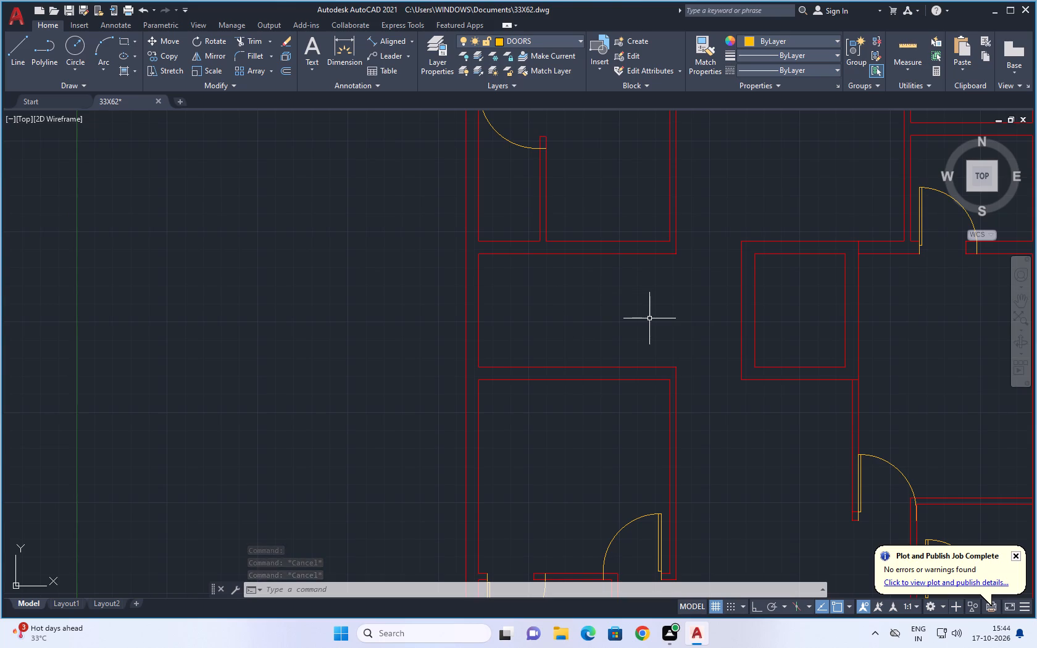
key("Escape")
key("Escape")
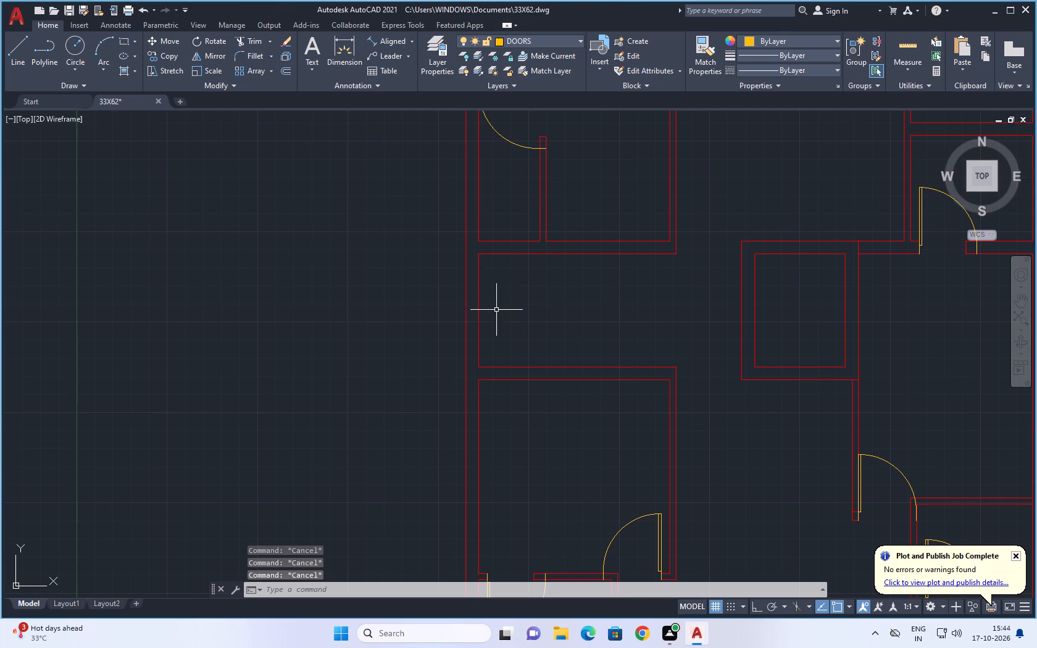
key("o")
key("Return")
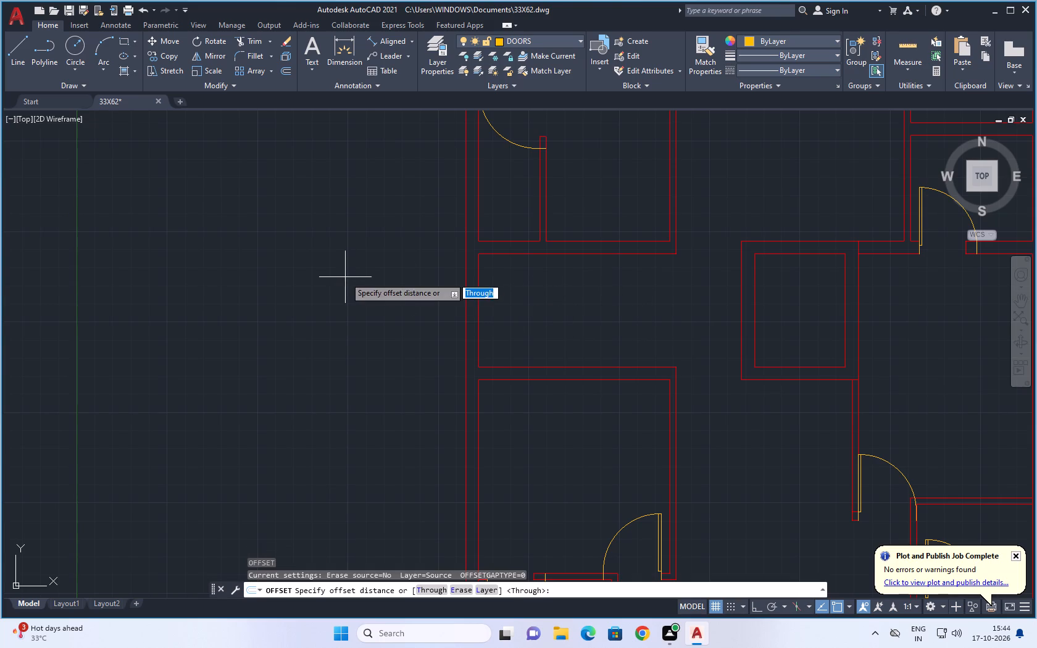
key("3")
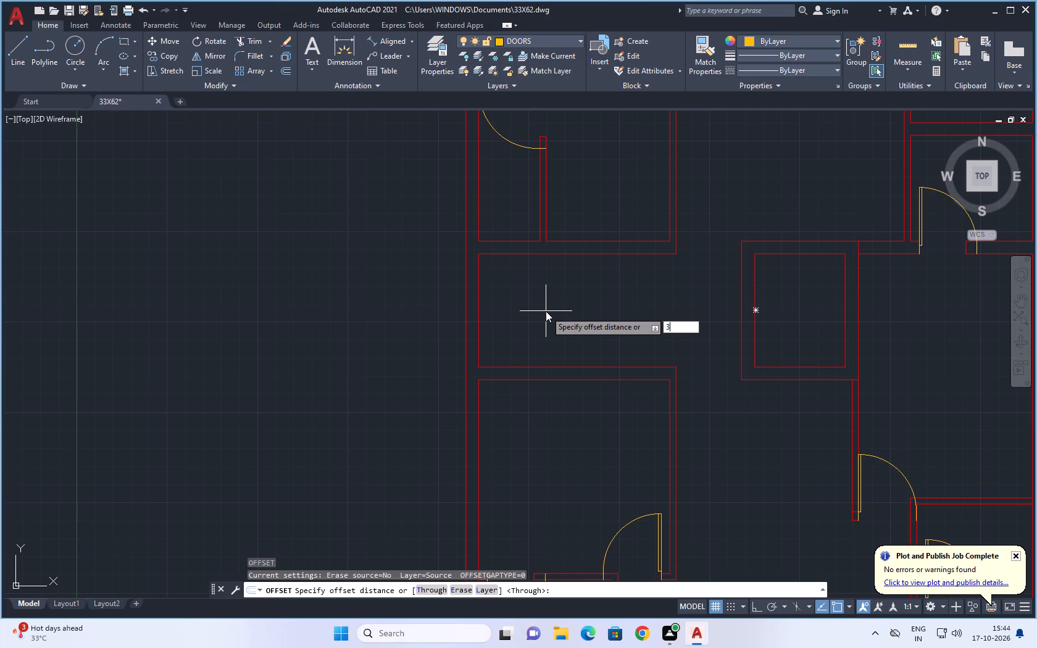
key("apostrophe")
key("Return")
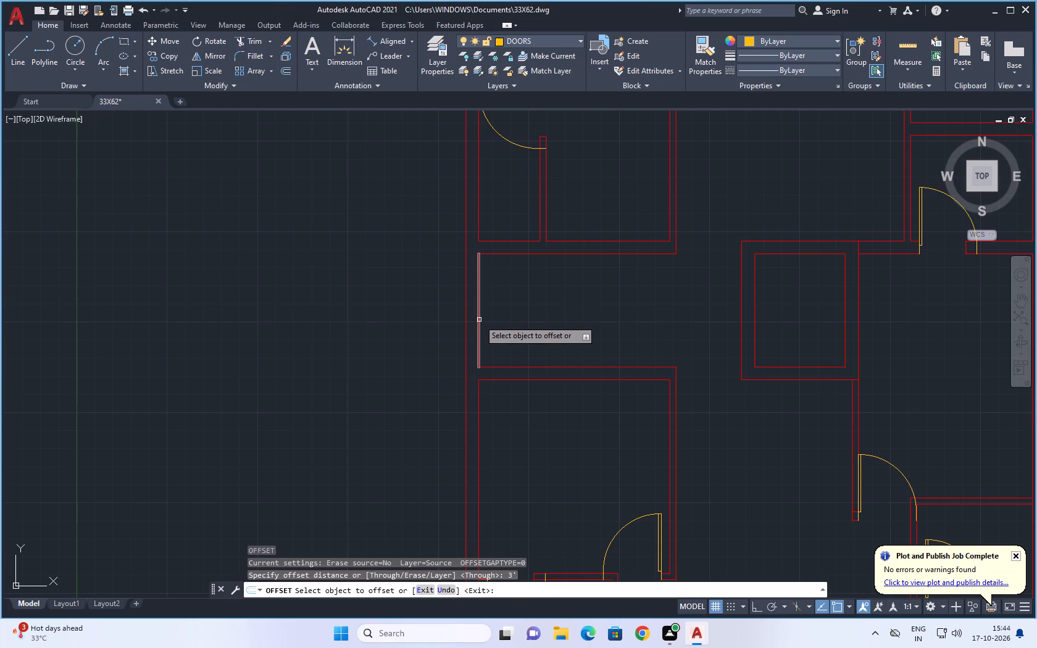
left_click(479, 320)
left_click(531, 320)
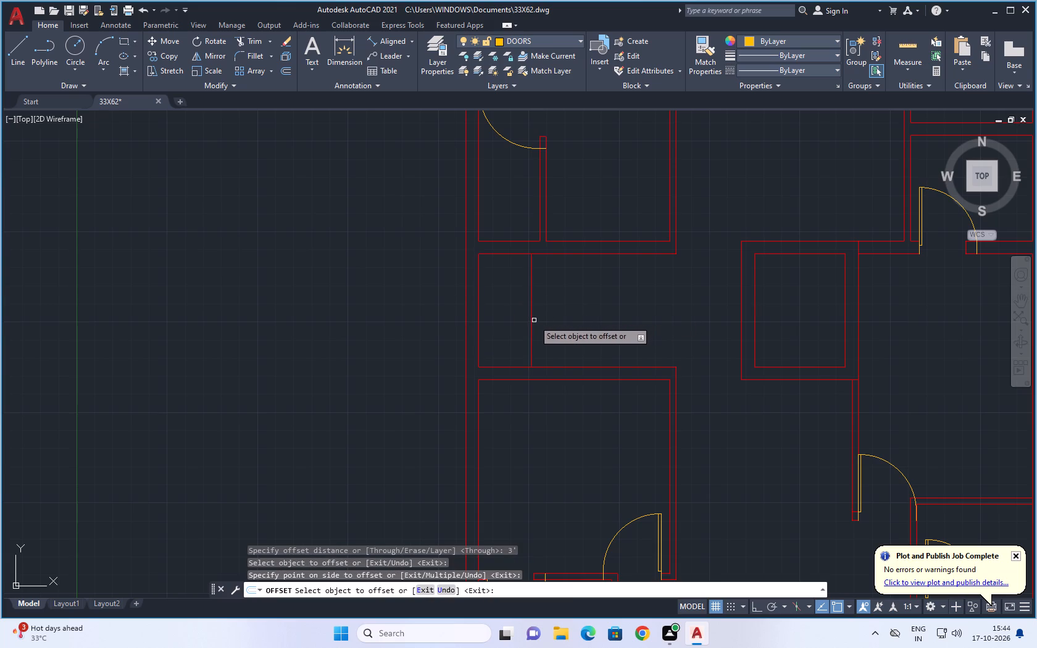
key("Escape")
key("Escape")
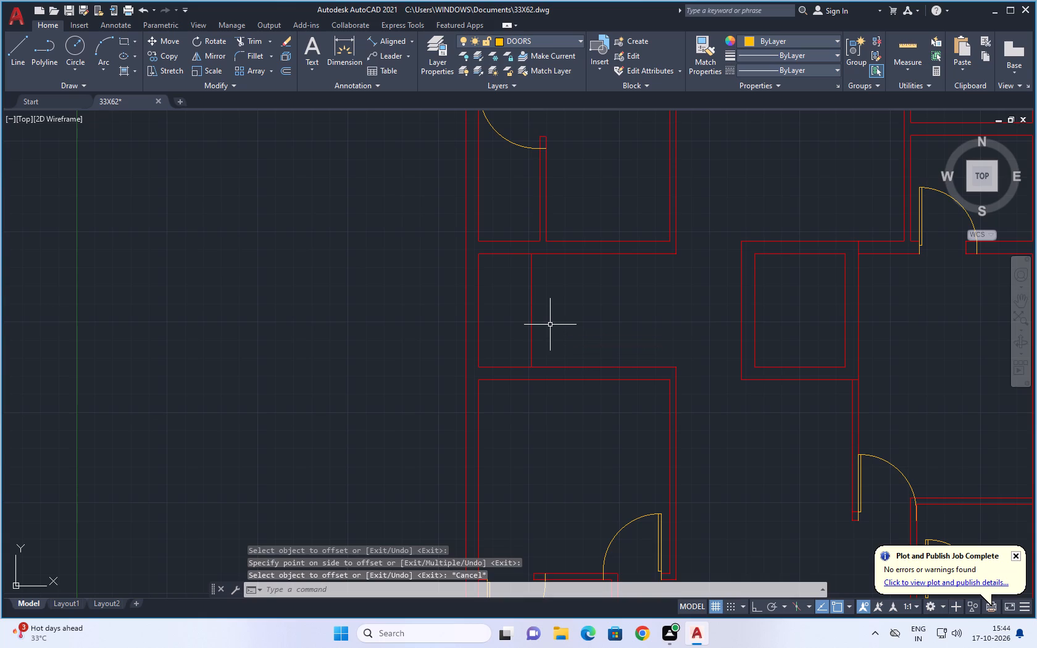
Begin another offset with a distance of 1' for the open bay between the left-side rooms.
key("o")
key("Return")
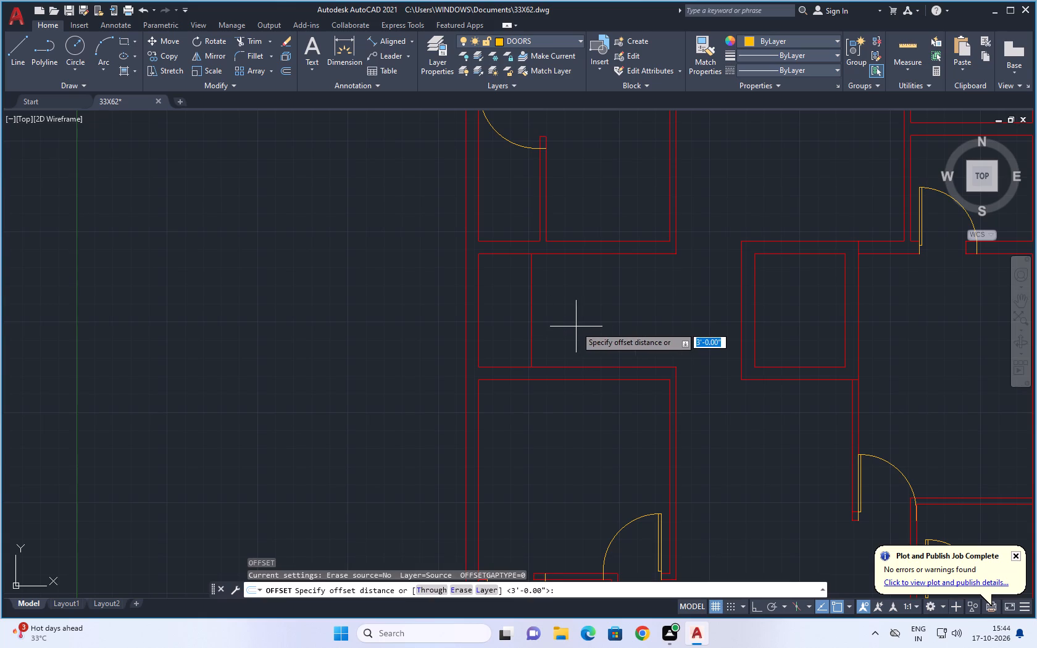
key("1")
key("apostrophe")
key("Return")
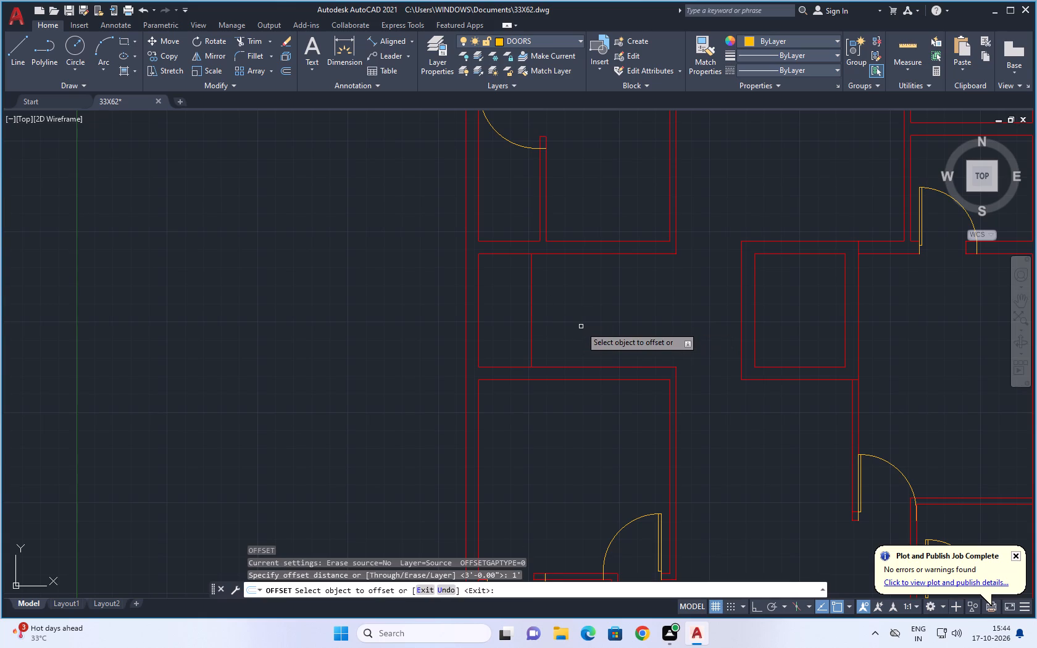
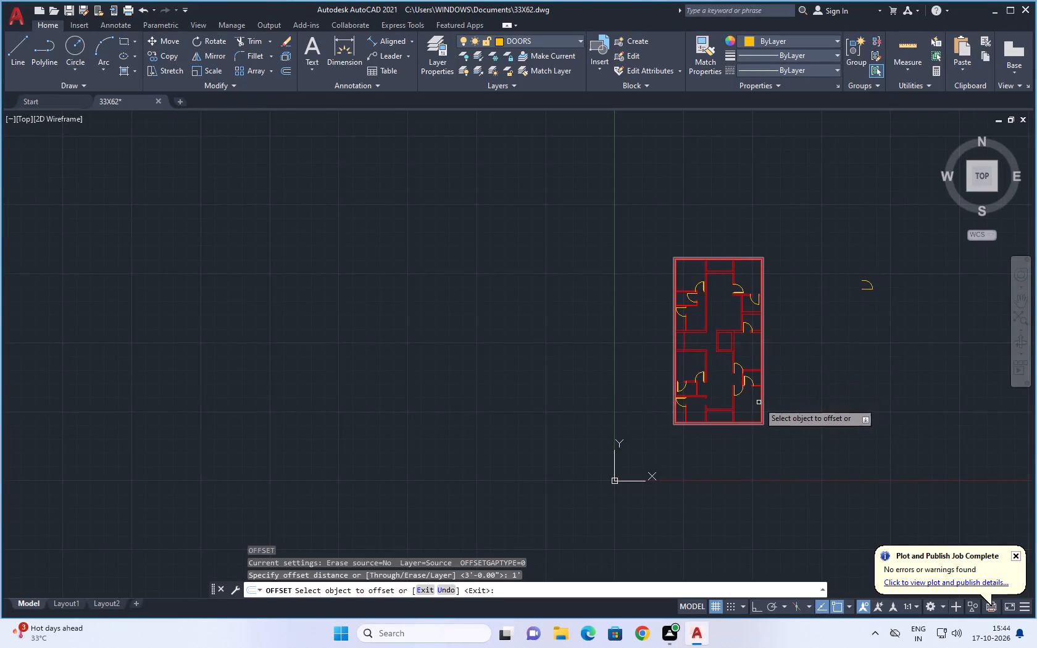
Offset the 3' landing line repeatedly at 1' spacing toward the bay's open end, adding eight tread lines.
scroll(758, 403, "up", 1)
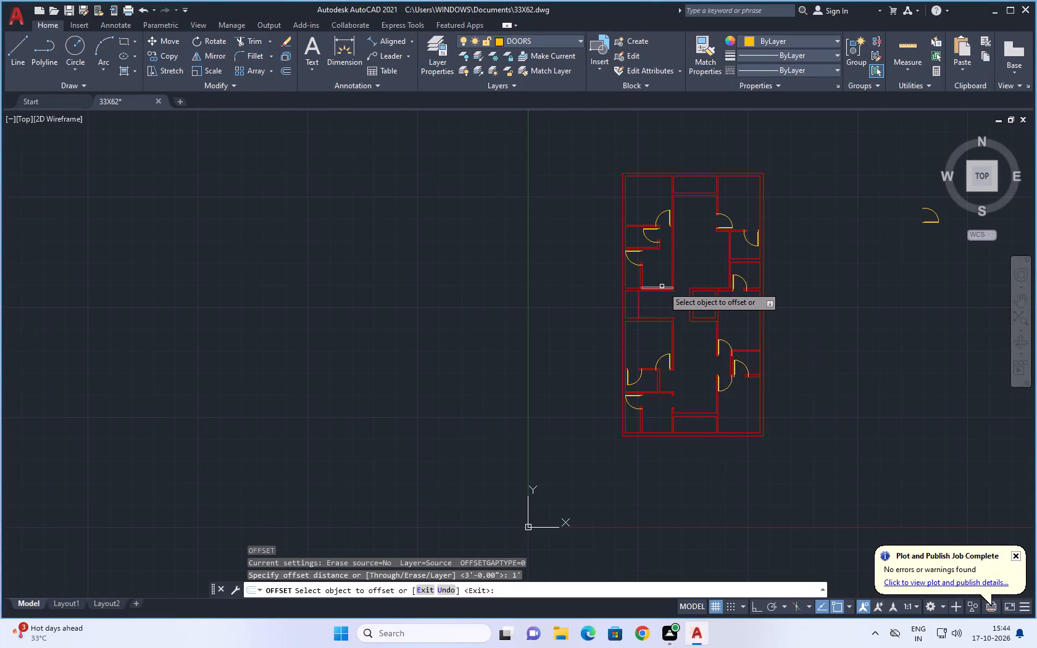
scroll(670, 252, "up", 3)
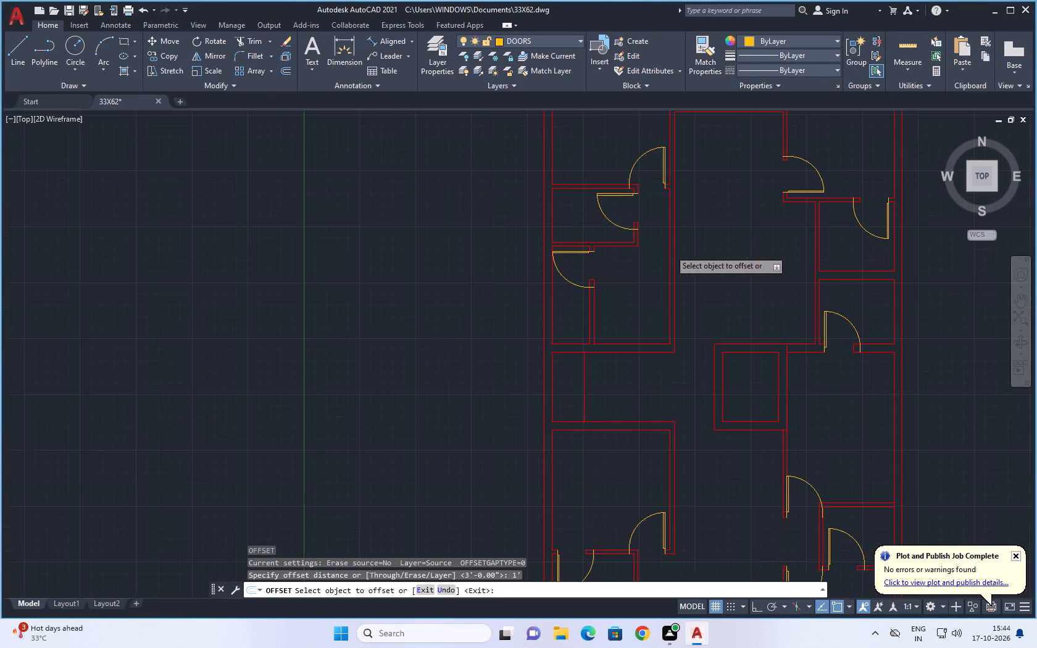
scroll(551, 447, "up", 1)
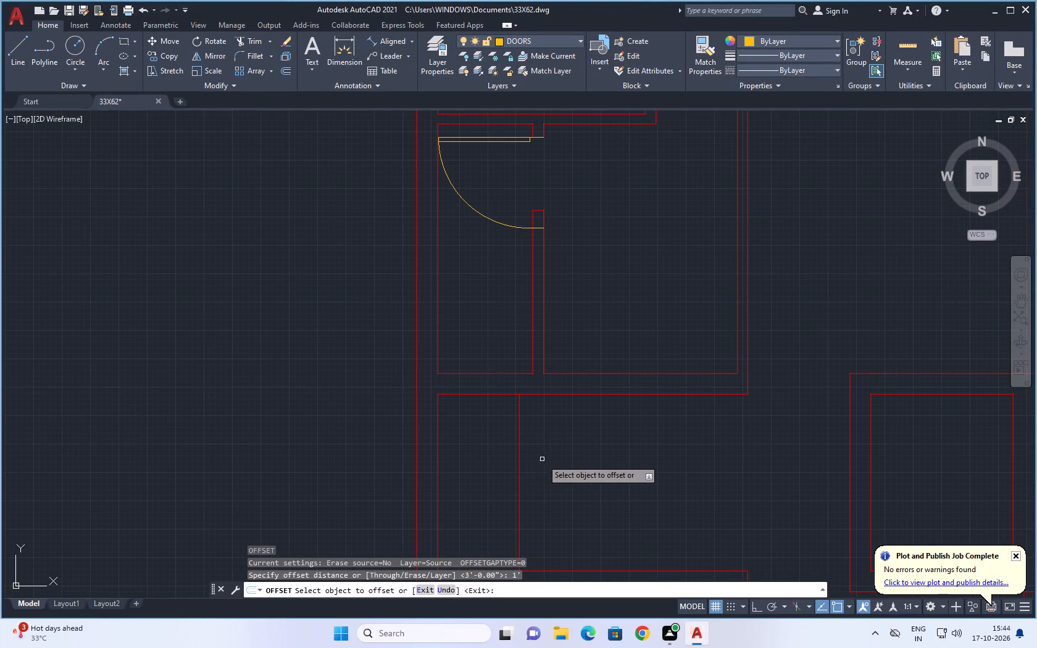
left_click(520, 460)
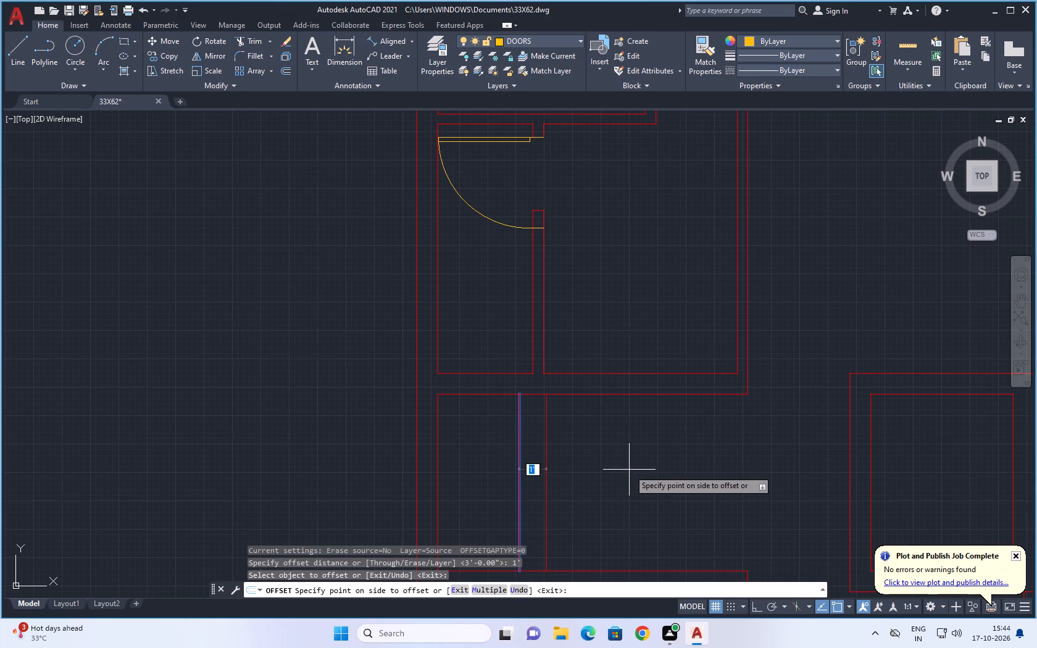
left_click(629, 470)
left_click(548, 490)
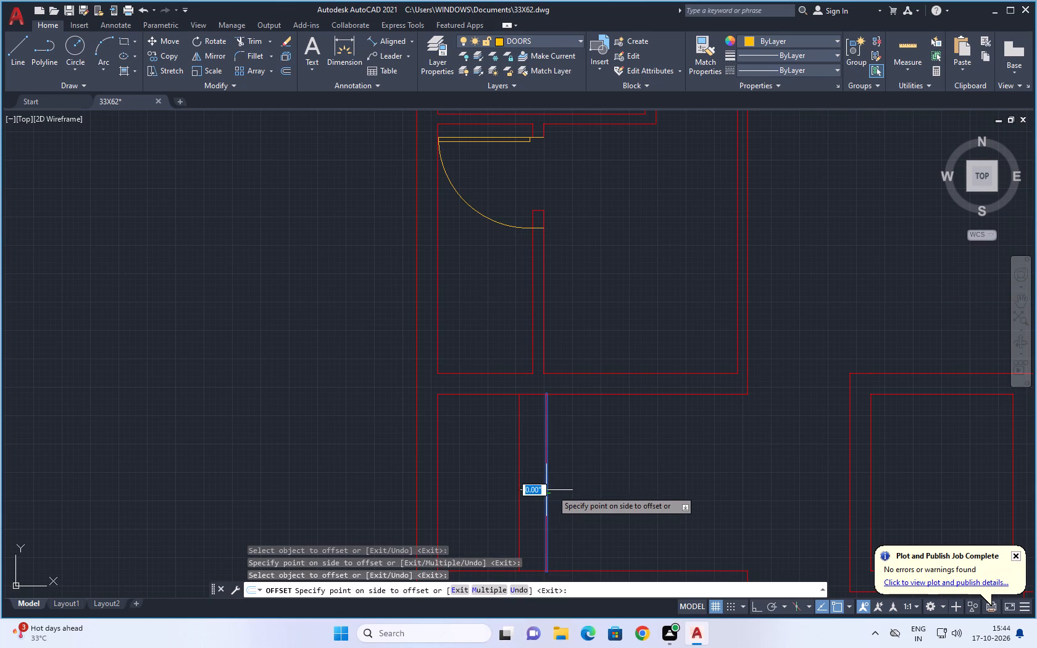
left_click(580, 489)
left_click(574, 486)
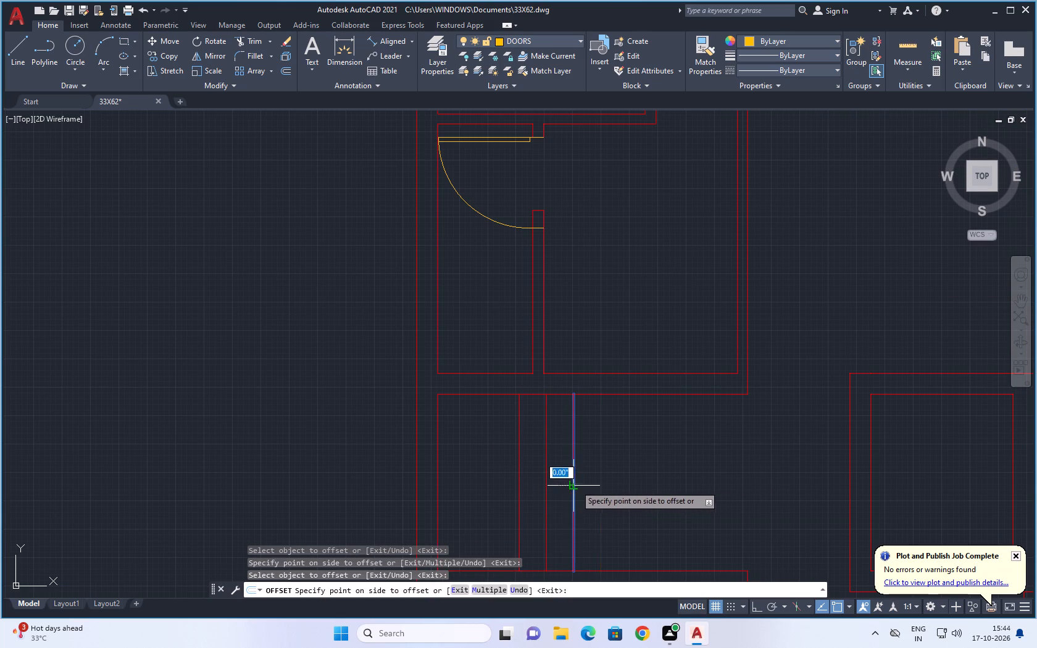
left_click(610, 484)
left_click(602, 486)
left_click(639, 488)
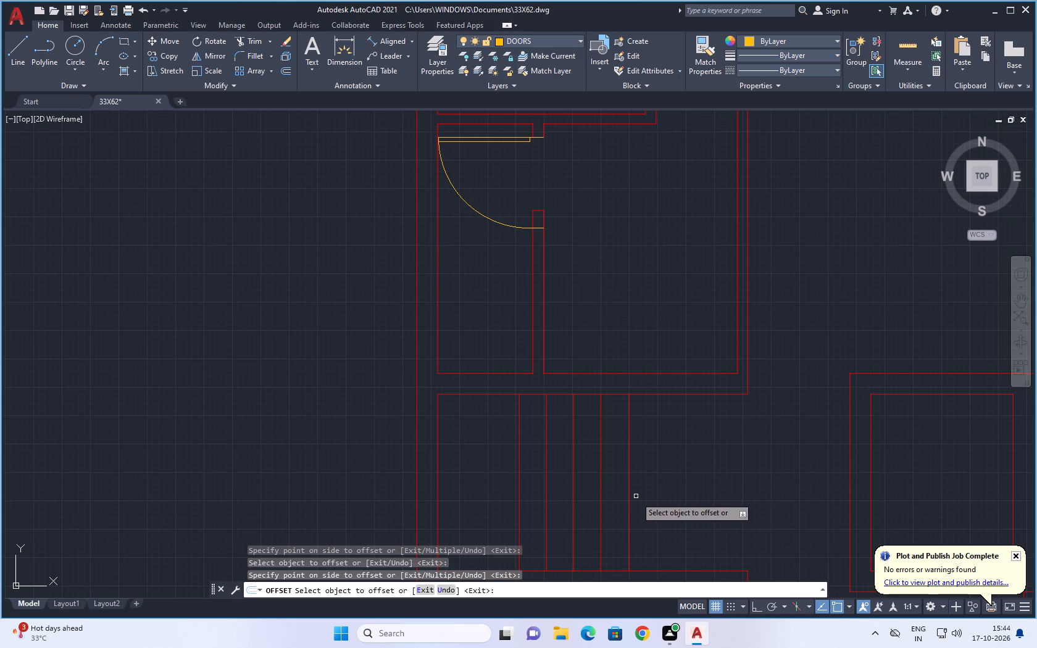
left_click(630, 488)
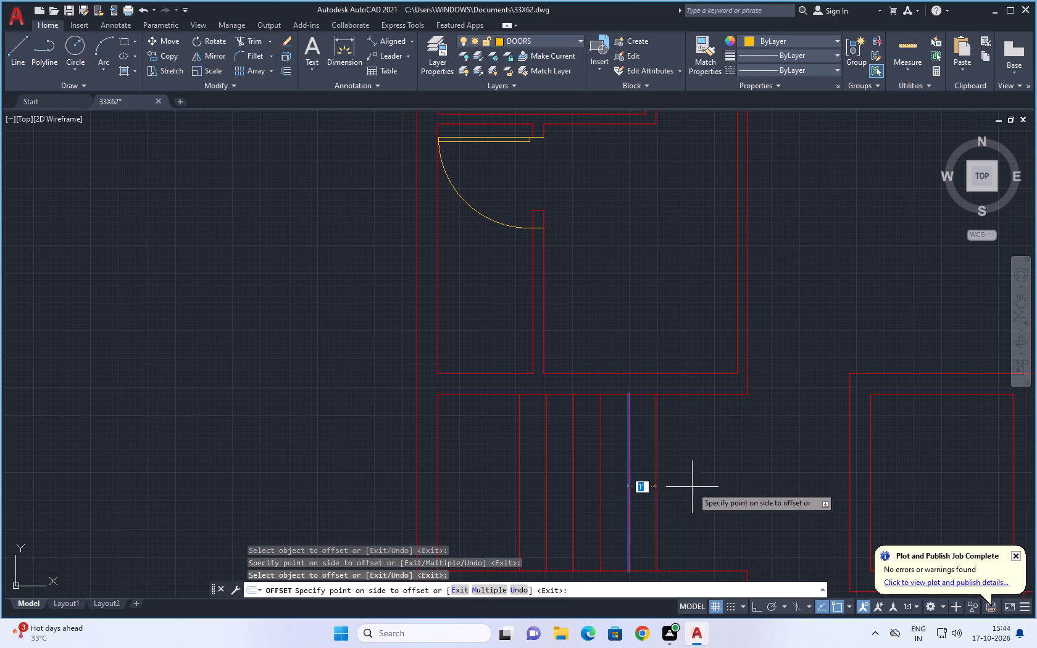
left_click(692, 487)
left_click(657, 491)
left_click(699, 488)
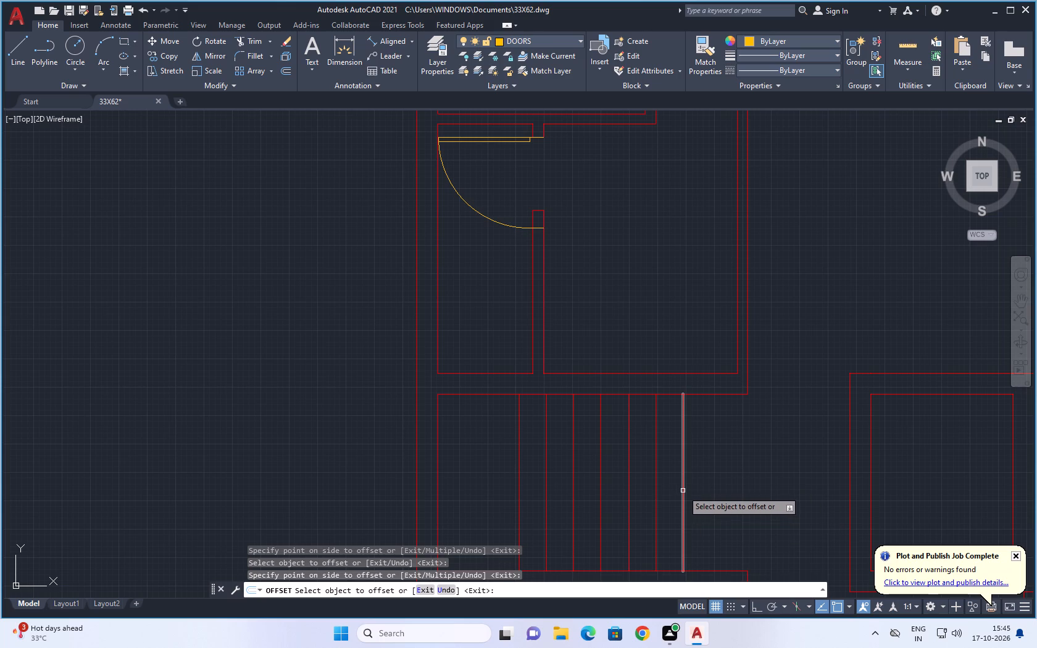
left_click(685, 491)
left_click(715, 491)
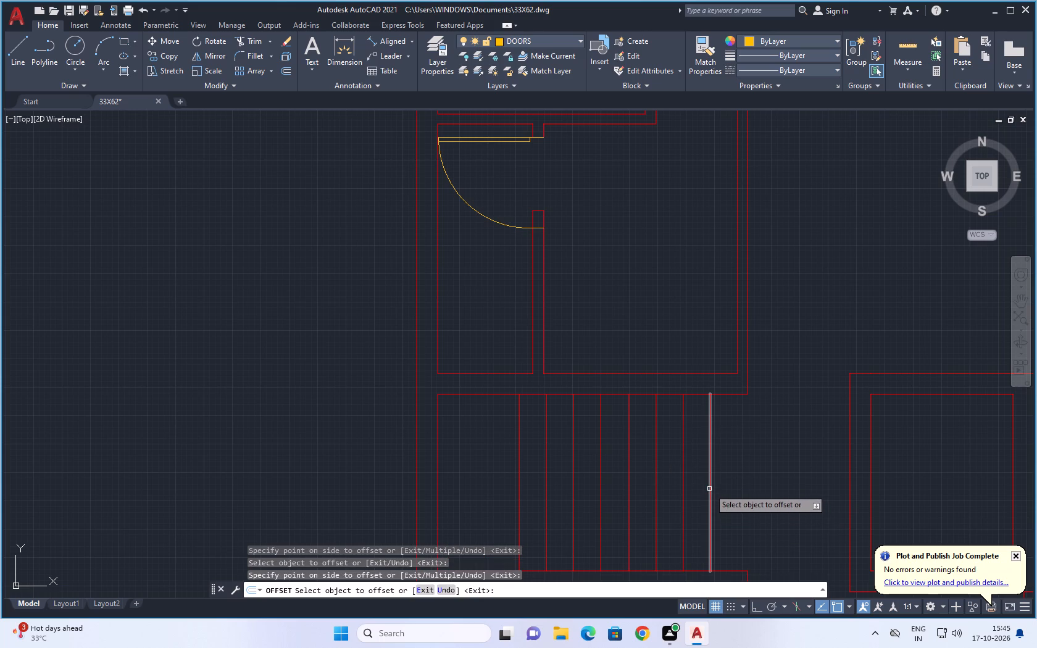
left_click(709, 489)
left_click(744, 486)
Offset the bay's lower and upper wall lines 3' into the bay to form the two flight edges.
scroll(766, 486, "down", 1)
middle_click_drag(763, 486, 755, 439)
scroll(747, 443, "up", 1)
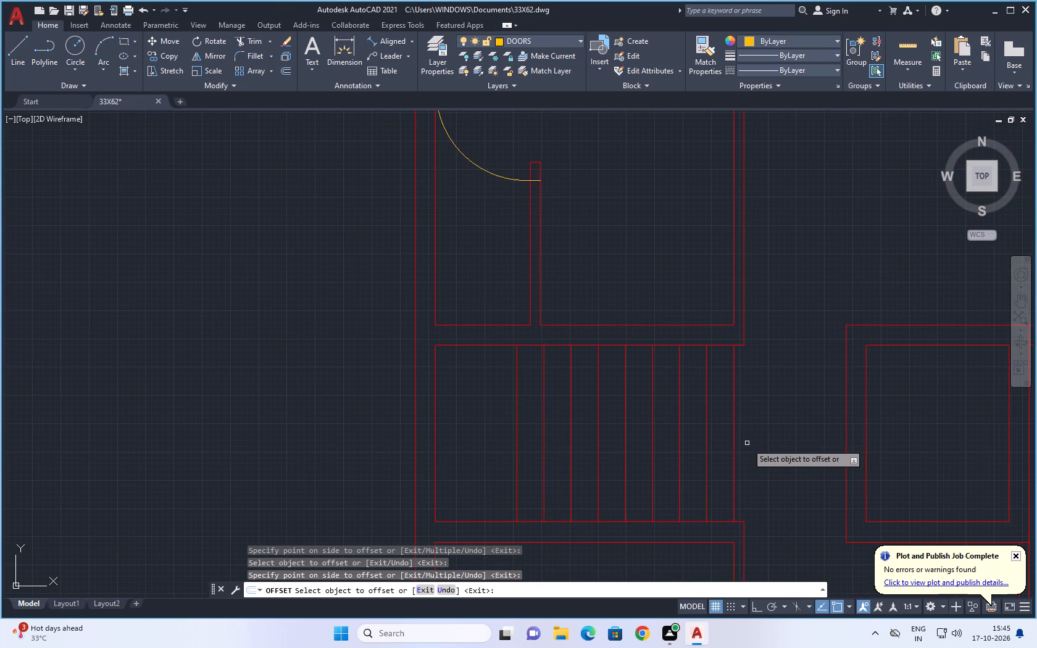
left_click(659, 521)
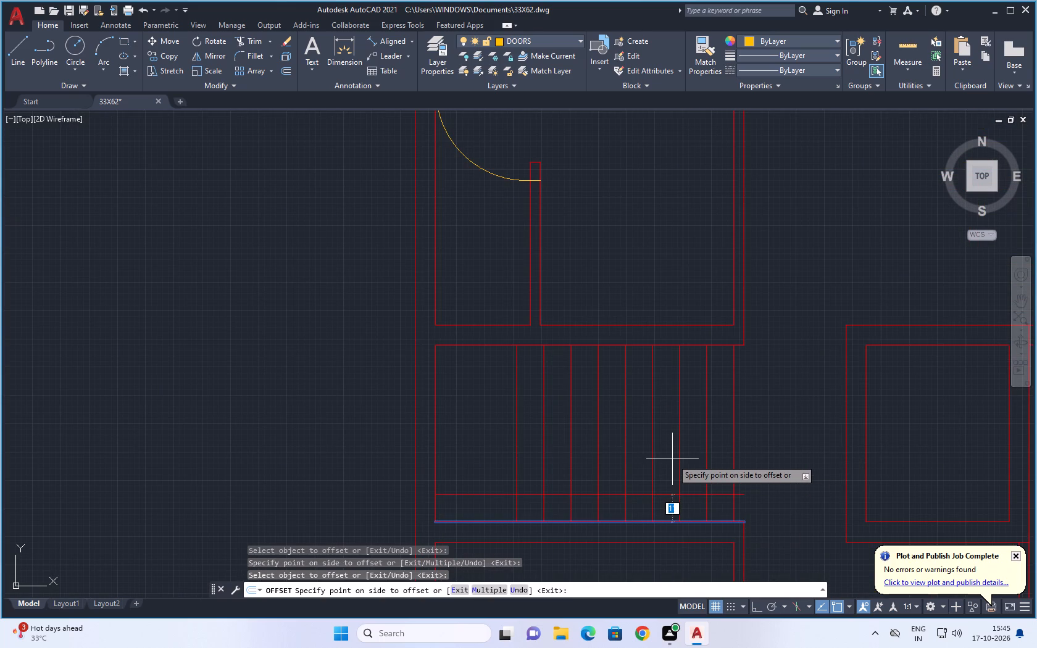
key("3")
key("apostrophe")
key("Return")
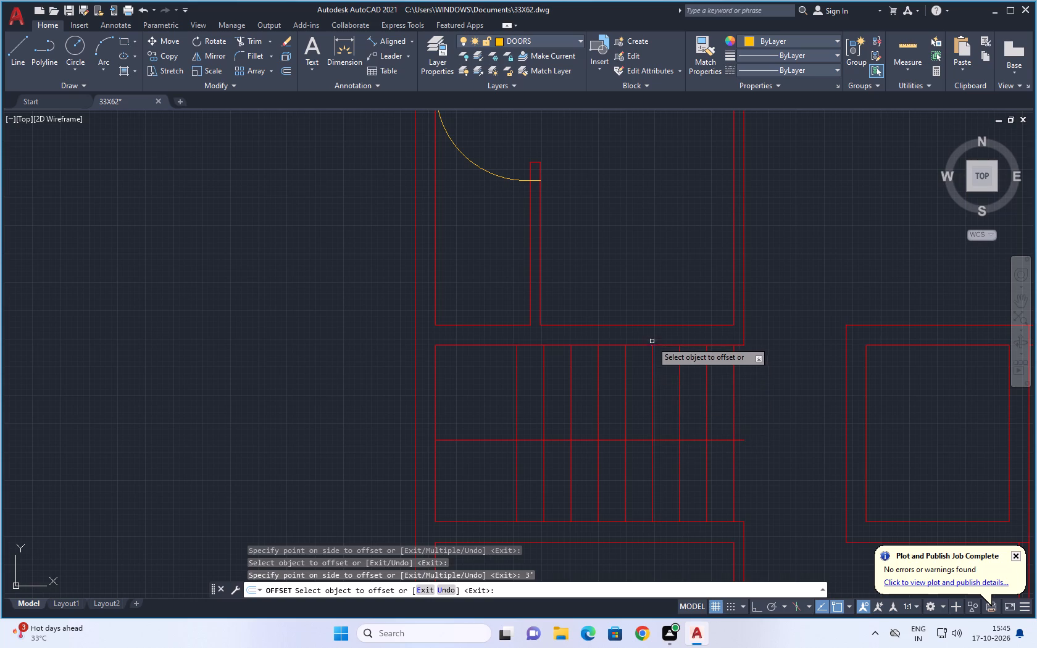
left_click(642, 346)
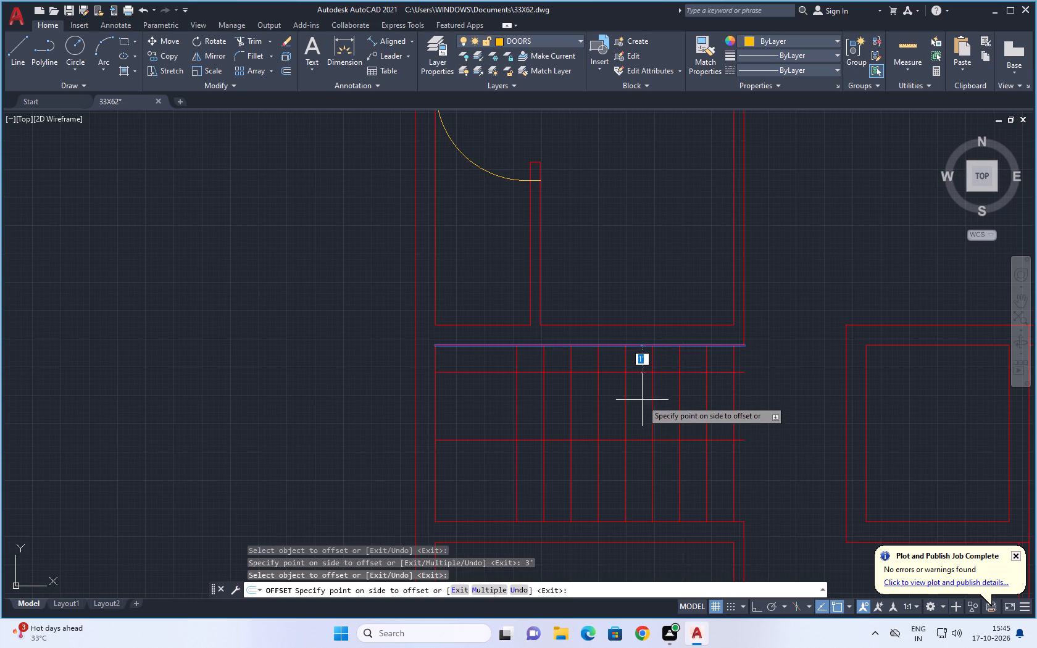
type("3'")
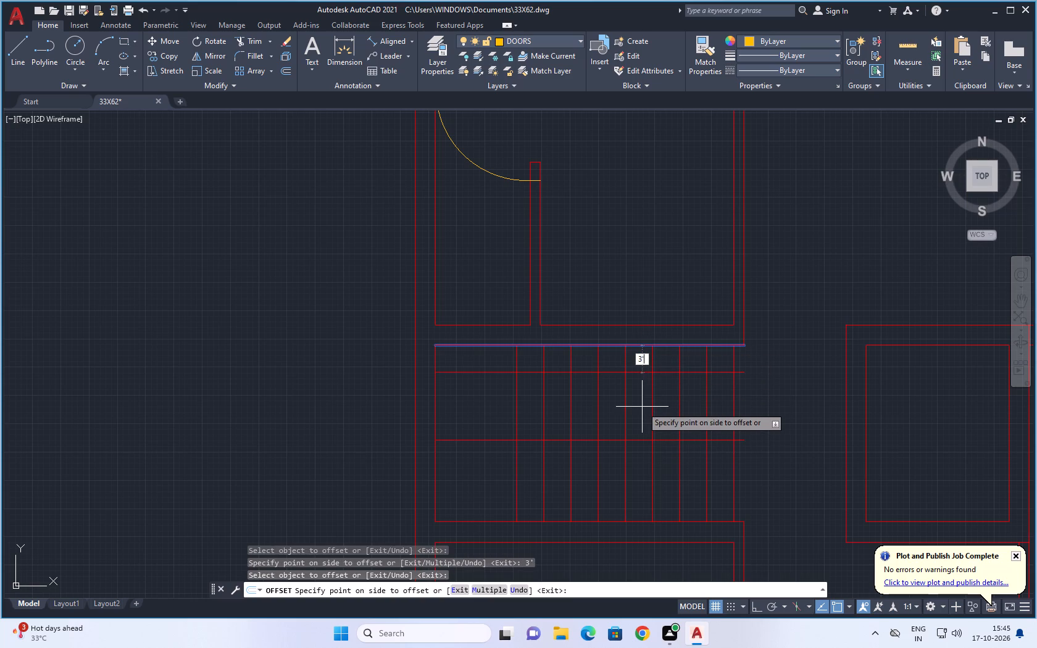
key("Return")
Trim both horizontal flight-edge lines where they cross the landing and where they extend past the last tread line.
scroll(642, 407, "down", 1)
middle_click_drag(717, 411, 716, 407)
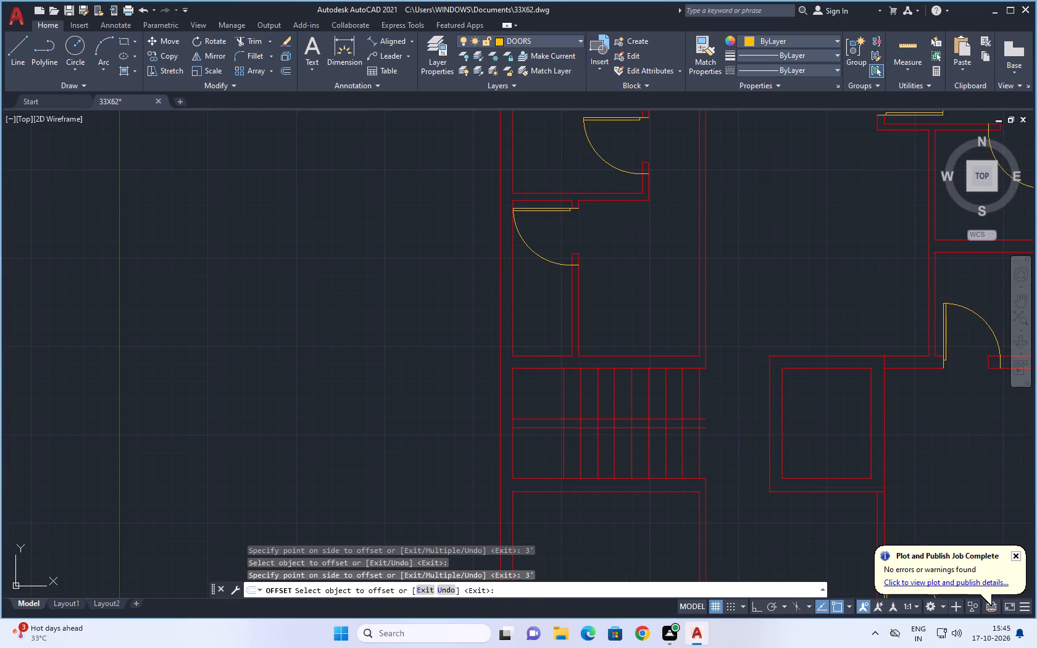
middle_click_drag(716, 407, 715, 401)
scroll(578, 442, "up", 1)
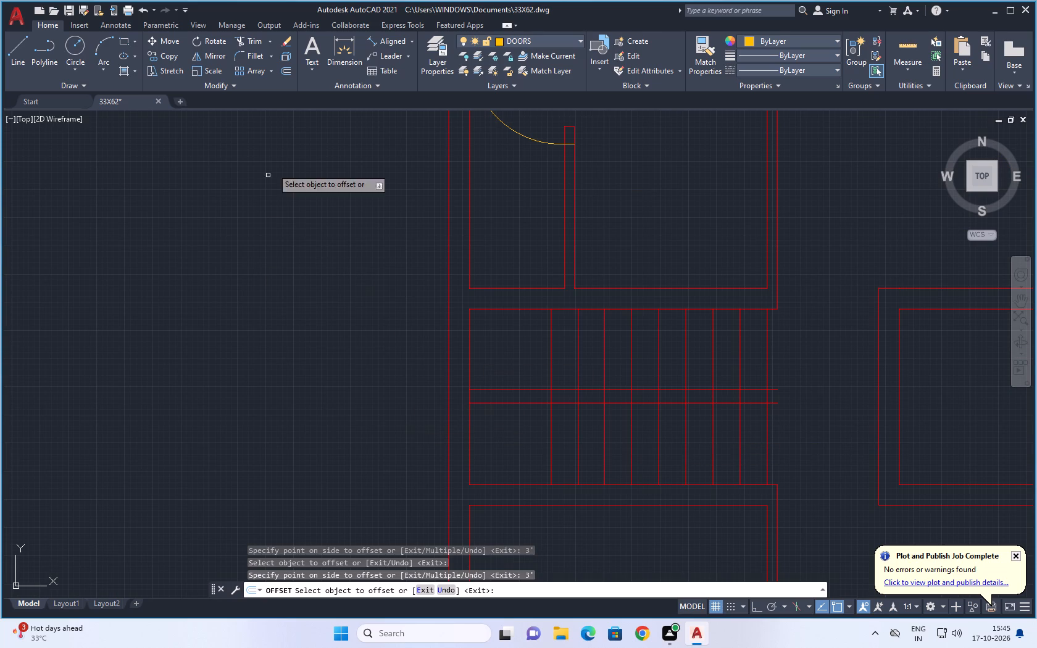
left_click(254, 41)
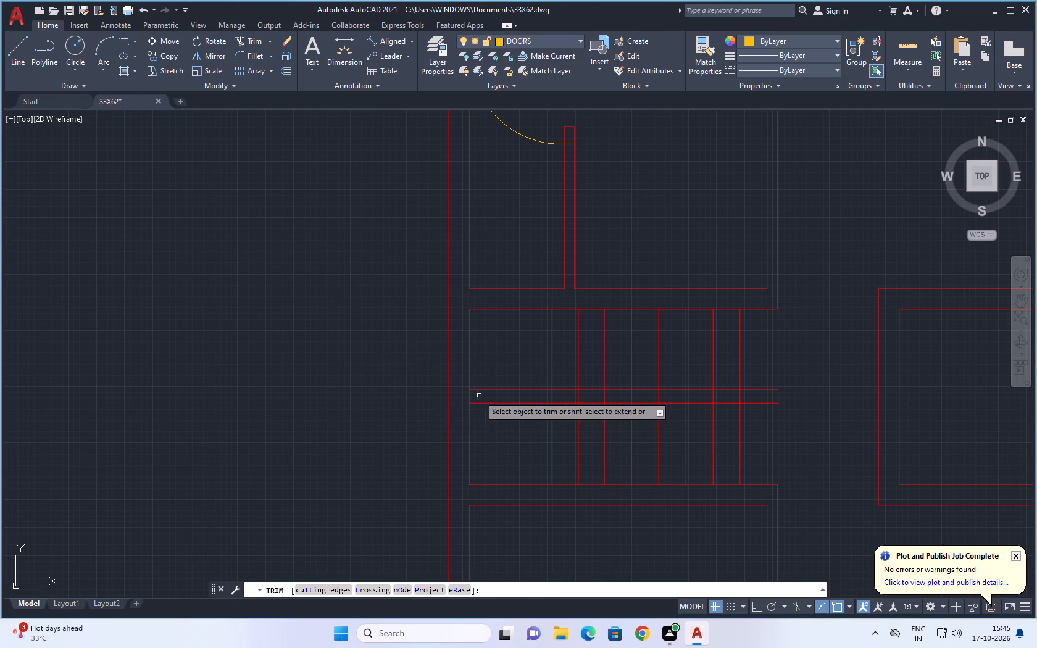
left_click_drag(508, 371, 515, 438)
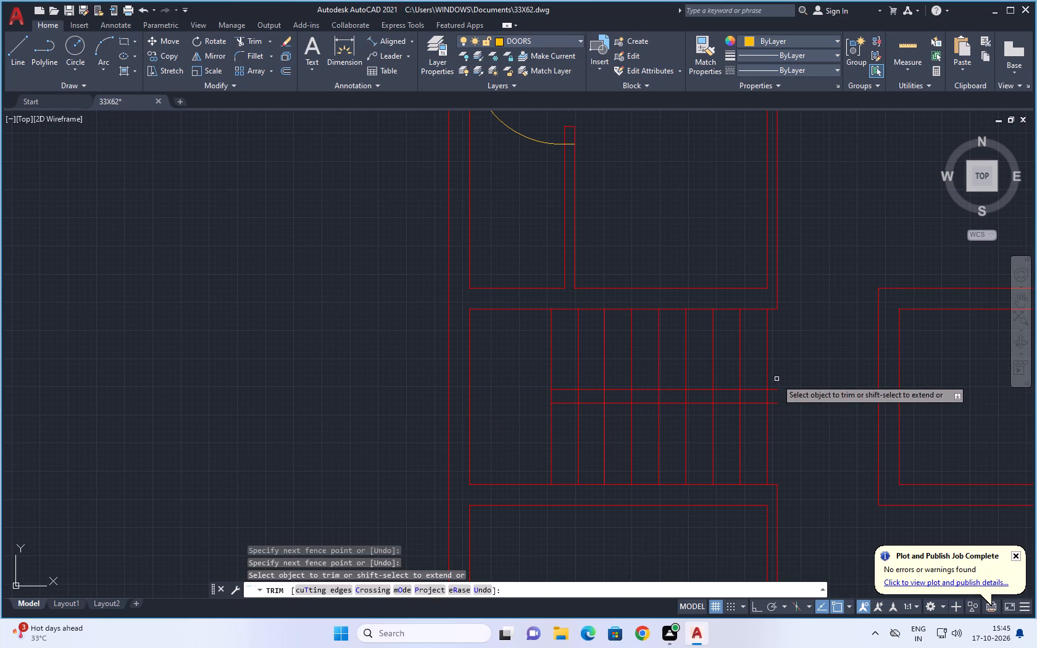
left_click_drag(777, 379, 777, 413)
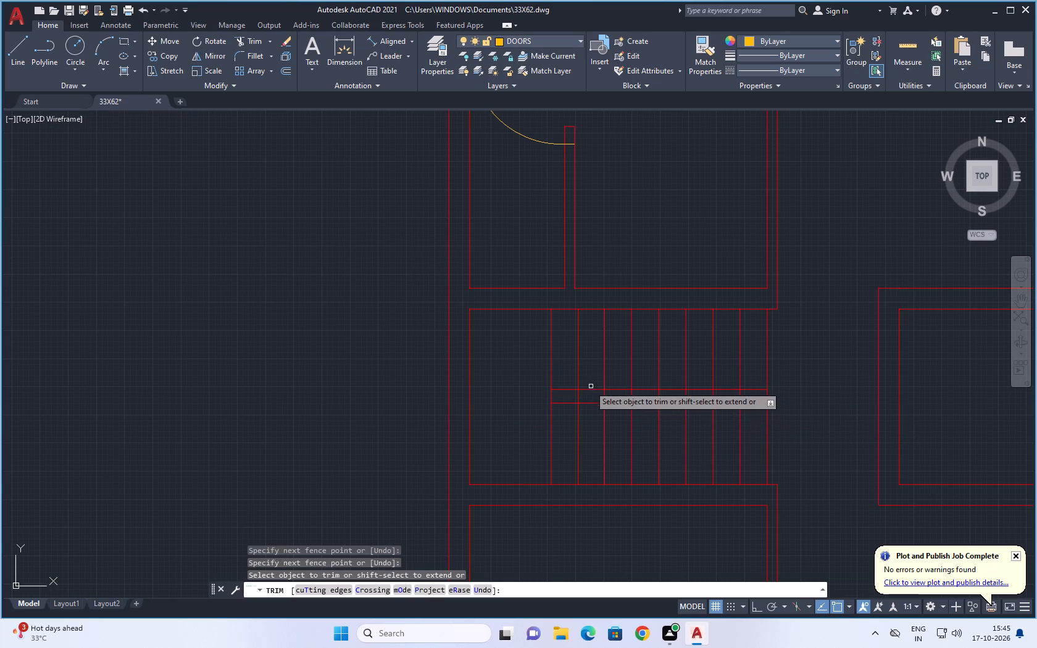
Trim the tread lines out of the narrow gap between the two flight edges, including the last one at the open end.
scroll(583, 381, "up", 2)
left_click_drag(539, 426, 660, 425)
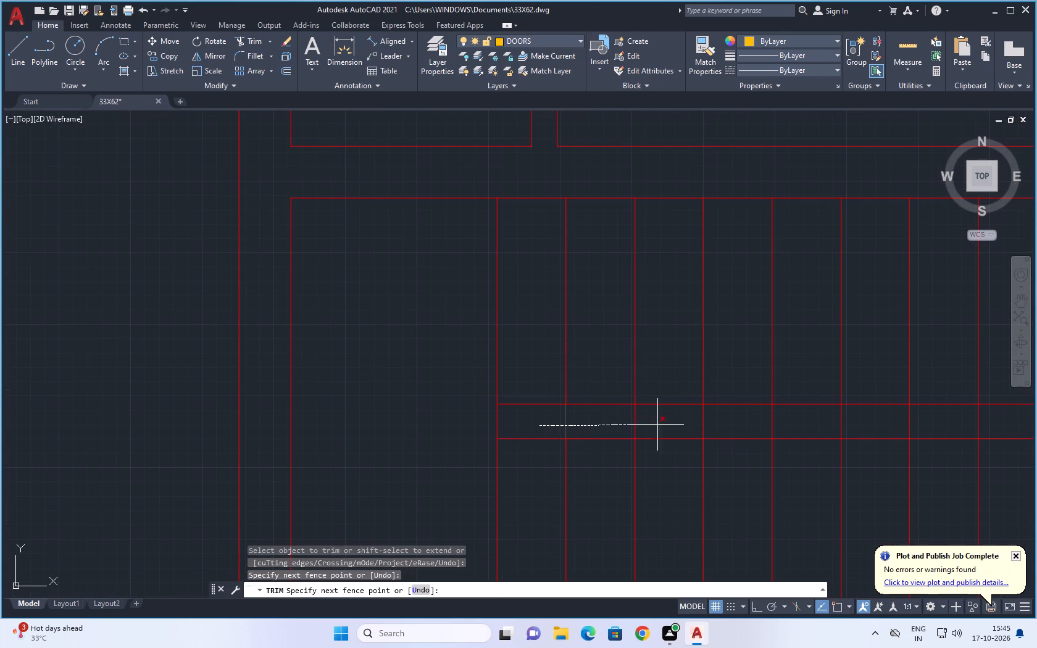
left_click_drag(660, 425, 1036, 425)
scroll(1005, 423, "down", 2)
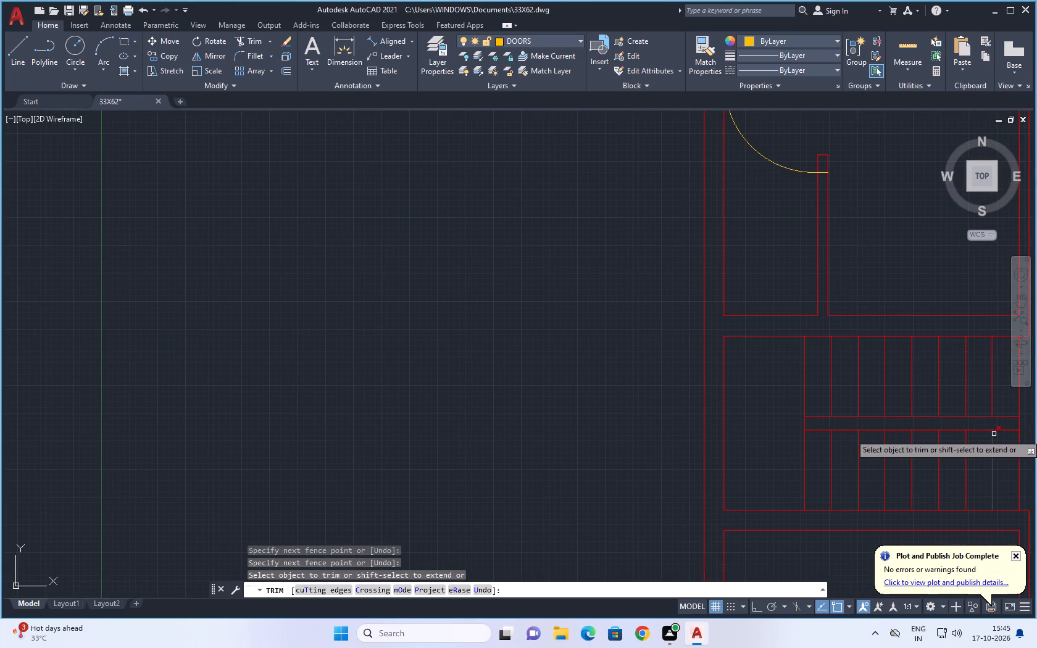
middle_click_drag(996, 428, 805, 428)
scroll(848, 428, "up", 2)
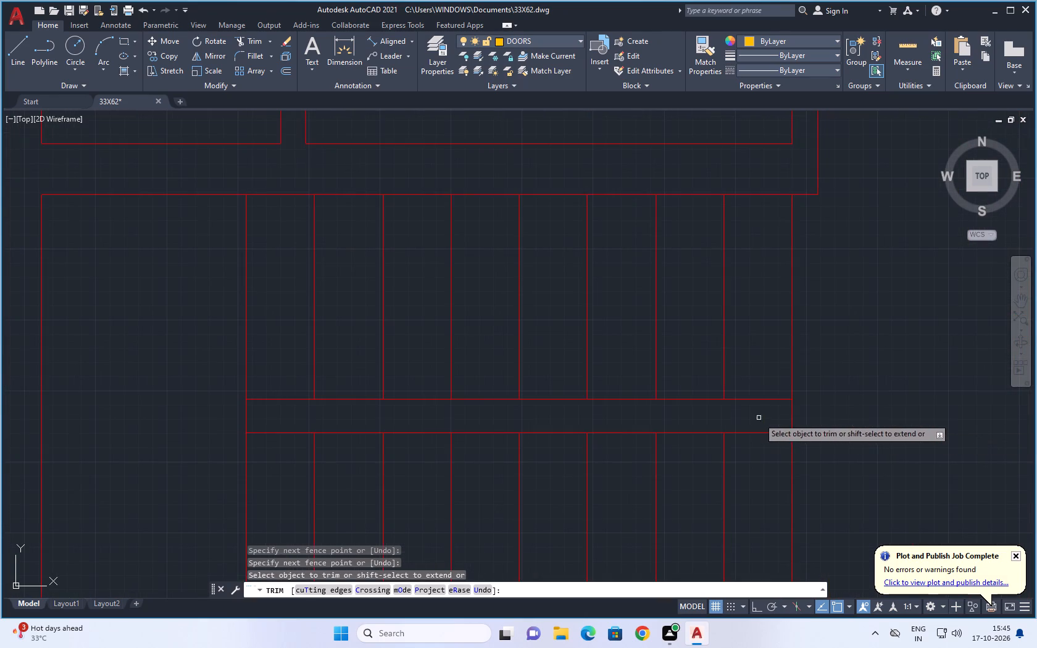
left_click_drag(762, 418, 841, 418)
scroll(842, 422, "down", 3)
middle_click_drag(864, 439, 801, 397)
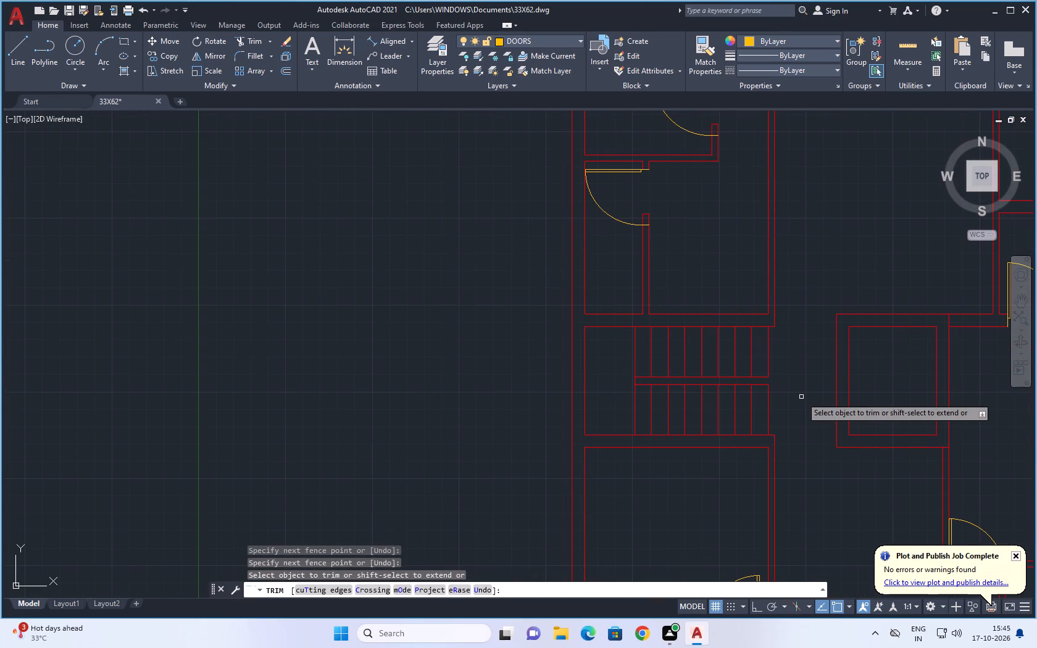
key("Escape")
key("Escape")
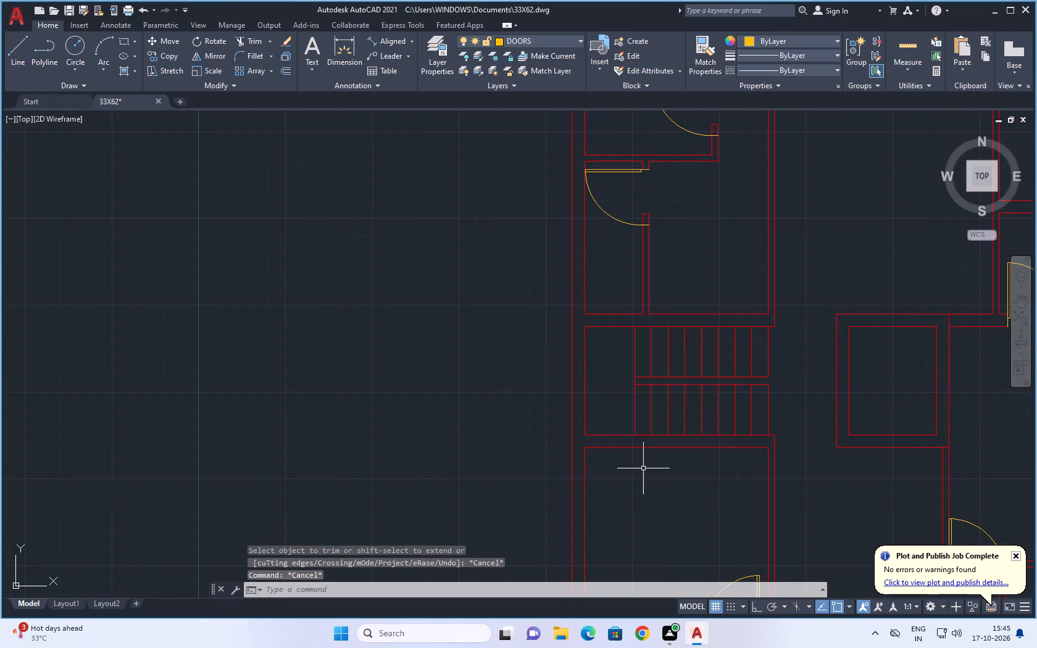
Draw a U-shaped walking line through both flights and the landing, with legs about 9'-7" long and about 3'-5" apart.
left_click(19, 48)
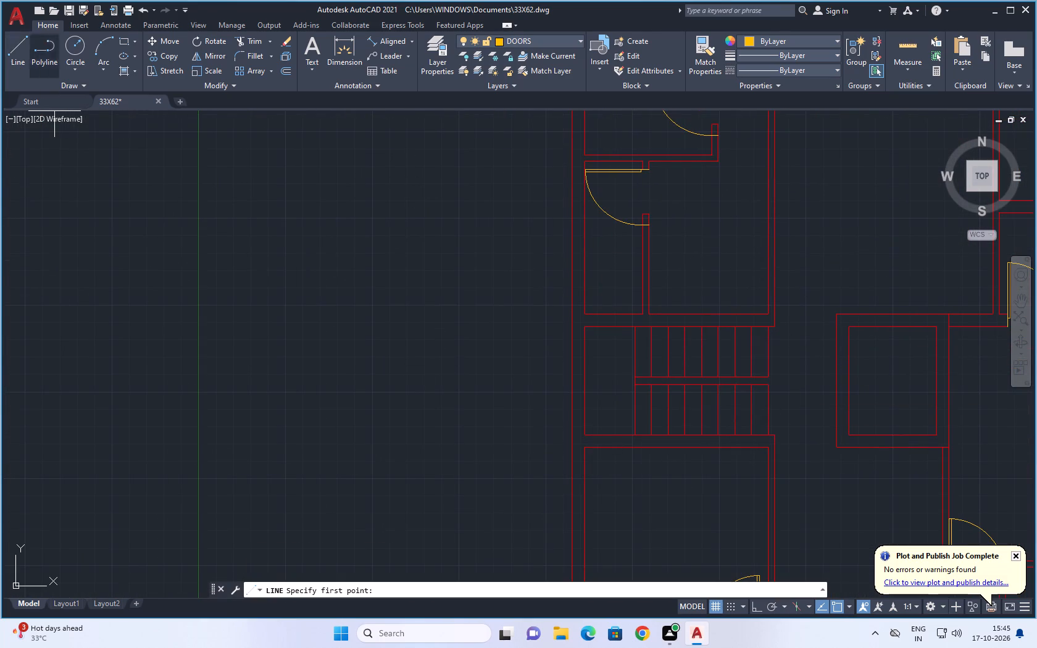
scroll(788, 419, "up", 1)
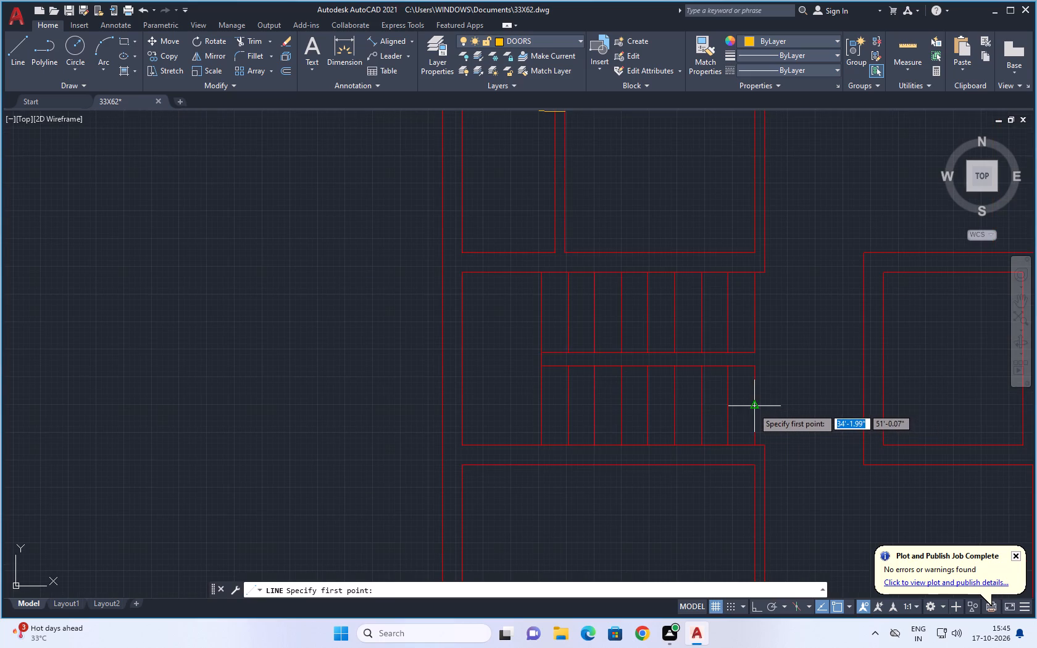
left_click(753, 408)
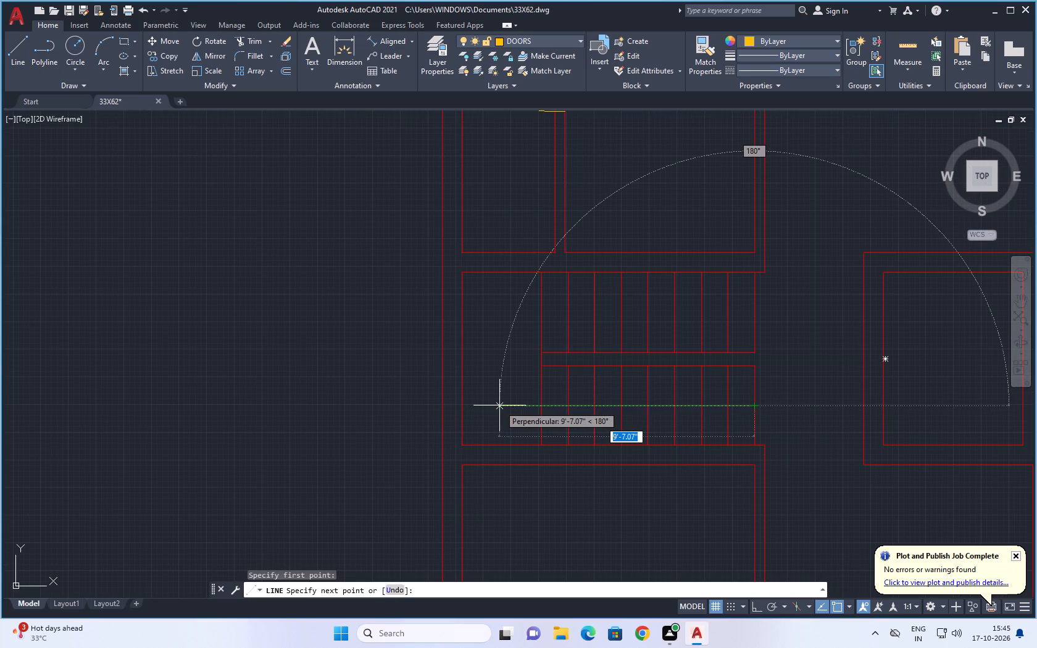
left_click(501, 402)
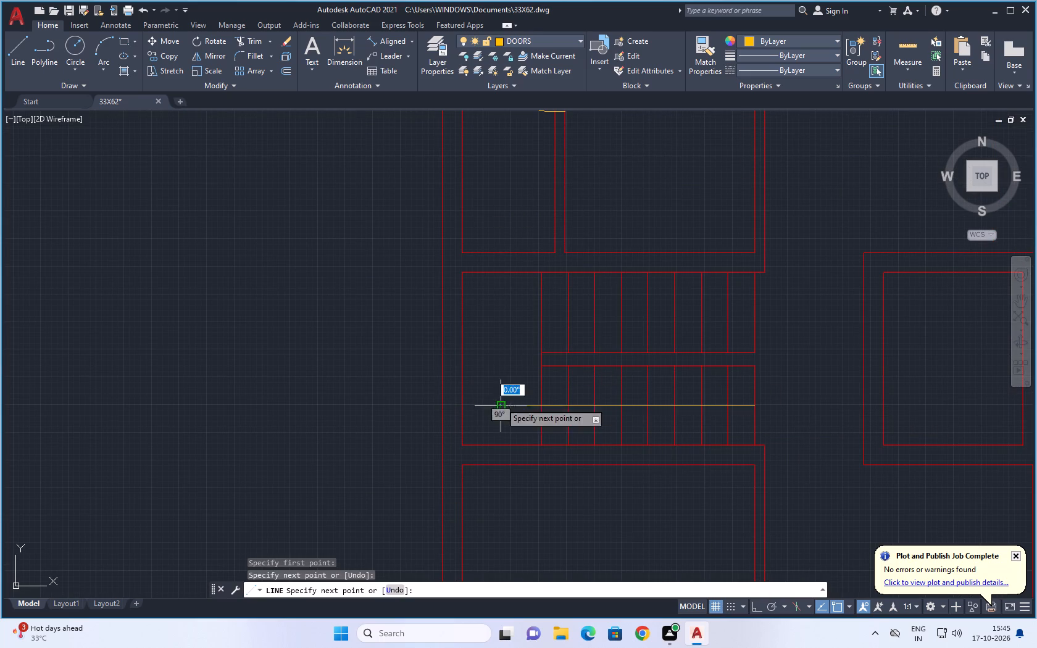
left_click(504, 314)
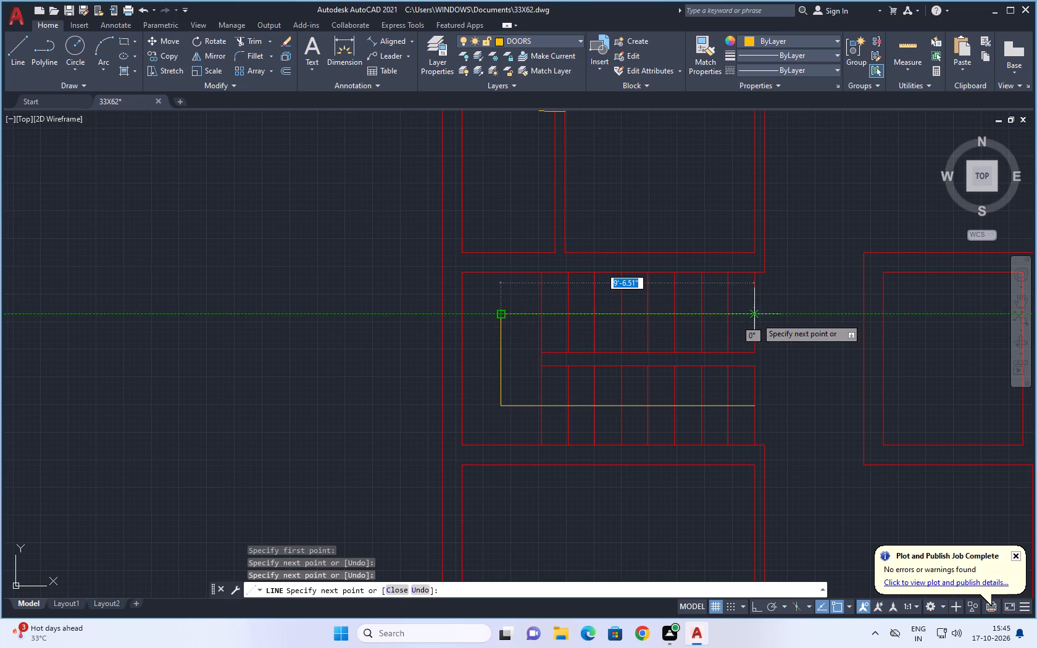
left_click(756, 318)
key("Escape")
key("Escape")
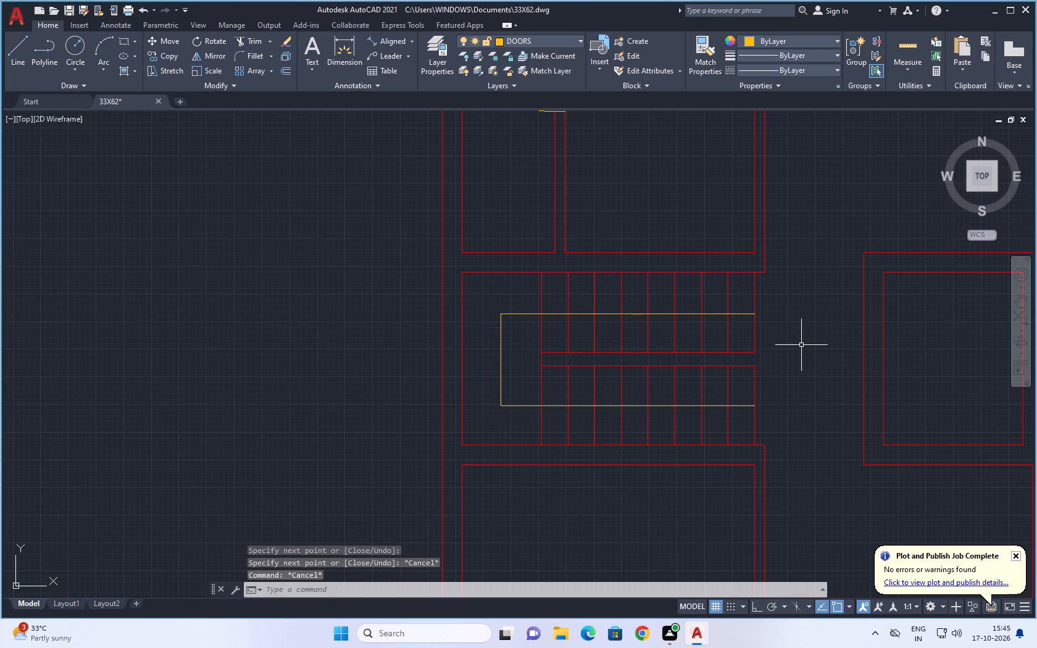
Move the tread lines, flight edges, walking line and the bay's three enclosing inner wall lines to the STAIRCASE layer.
scroll(801, 345, "down", 2)
middle_click_drag(801, 352, 689, 333)
scroll(686, 333, "up", 1)
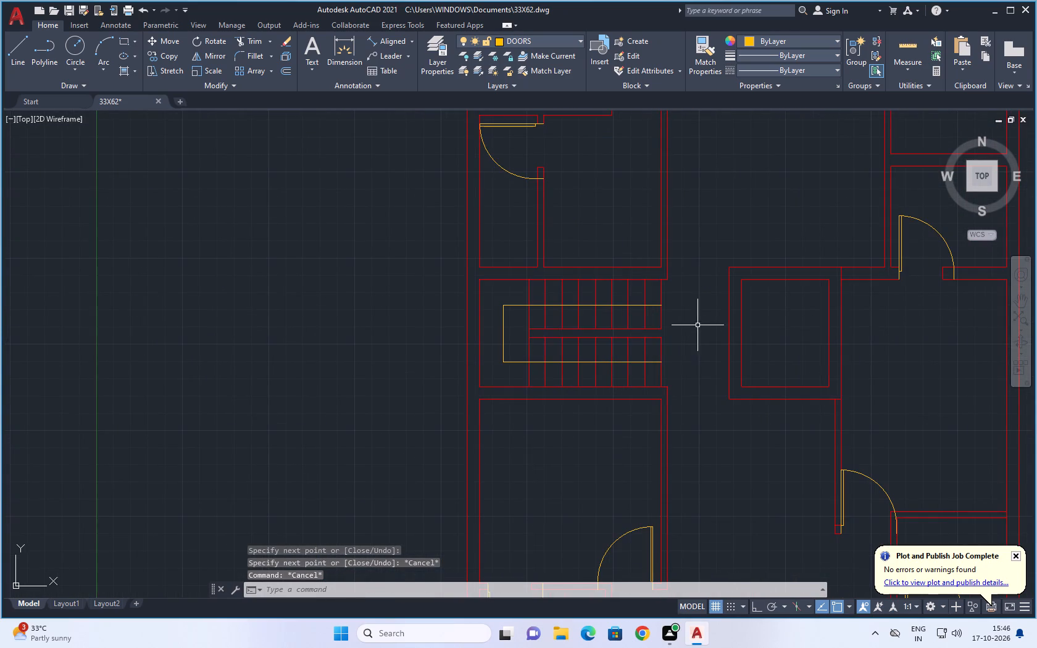
left_click(691, 302)
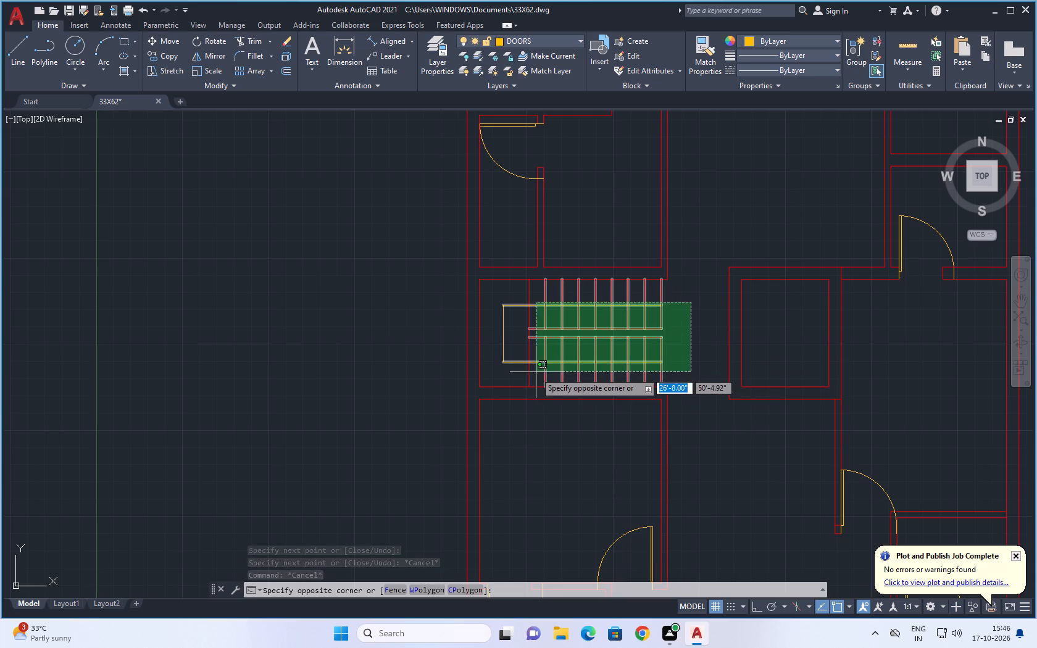
left_click(501, 373)
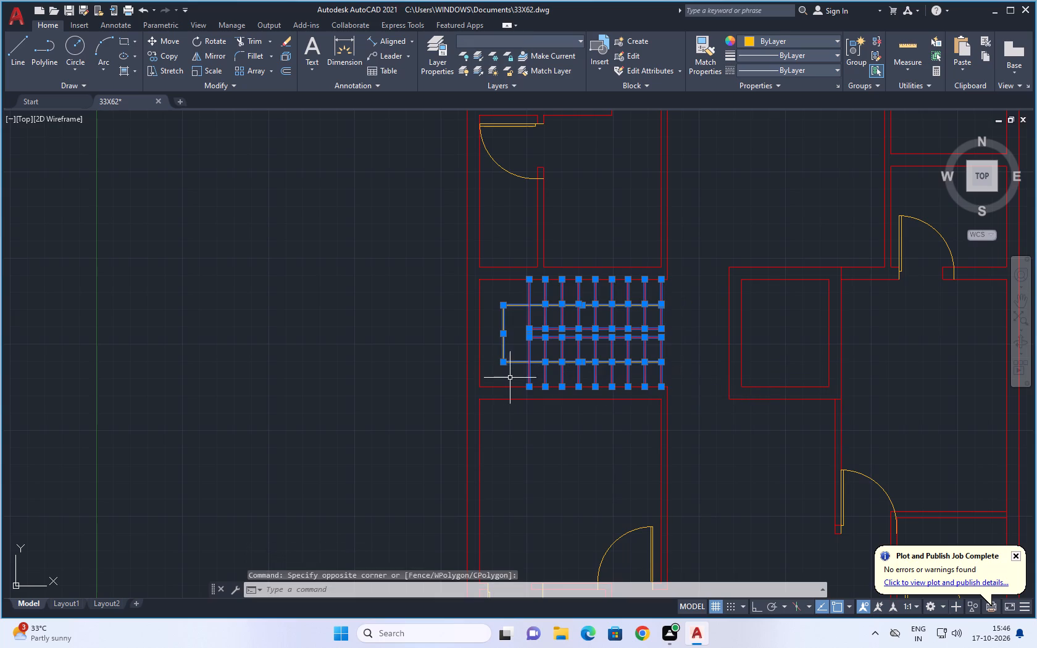
scroll(512, 331, "up", 1)
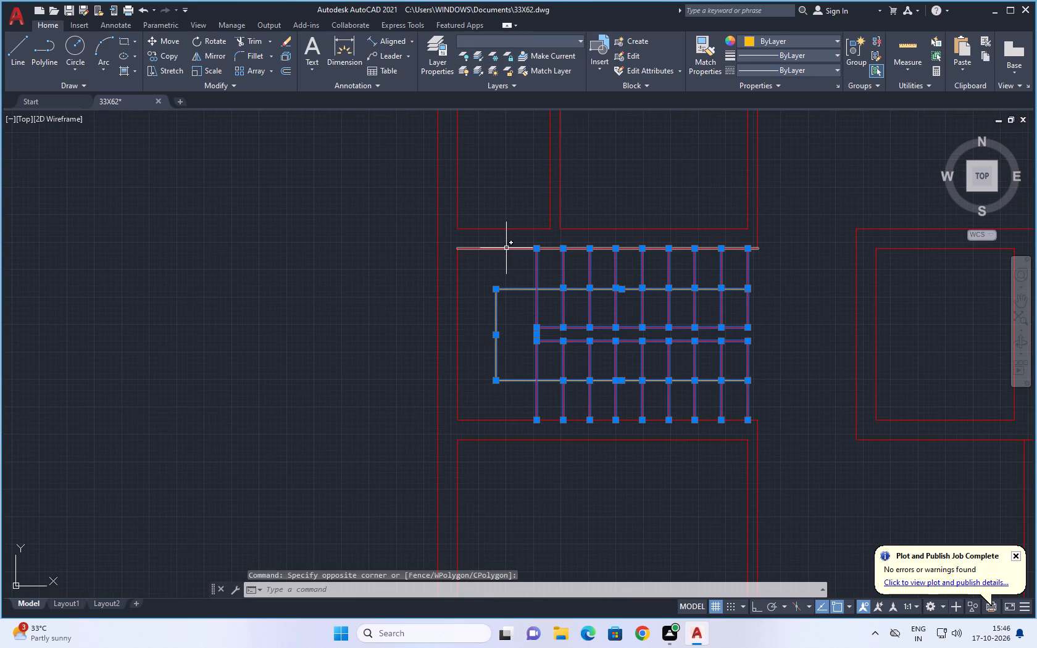
left_click(506, 248)
left_click(459, 293)
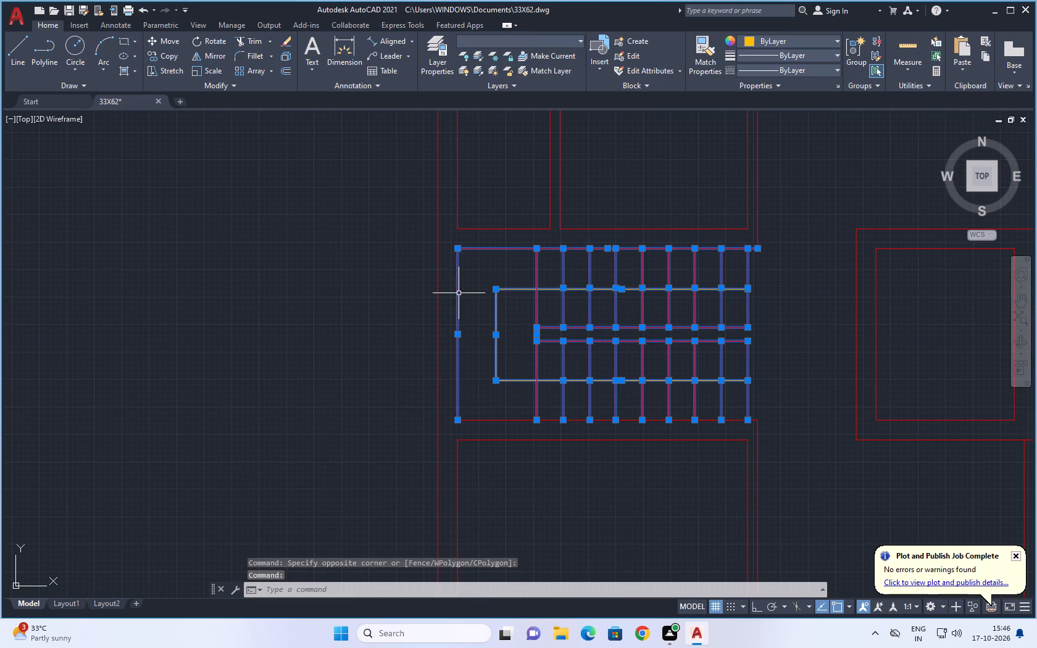
left_click(493, 419)
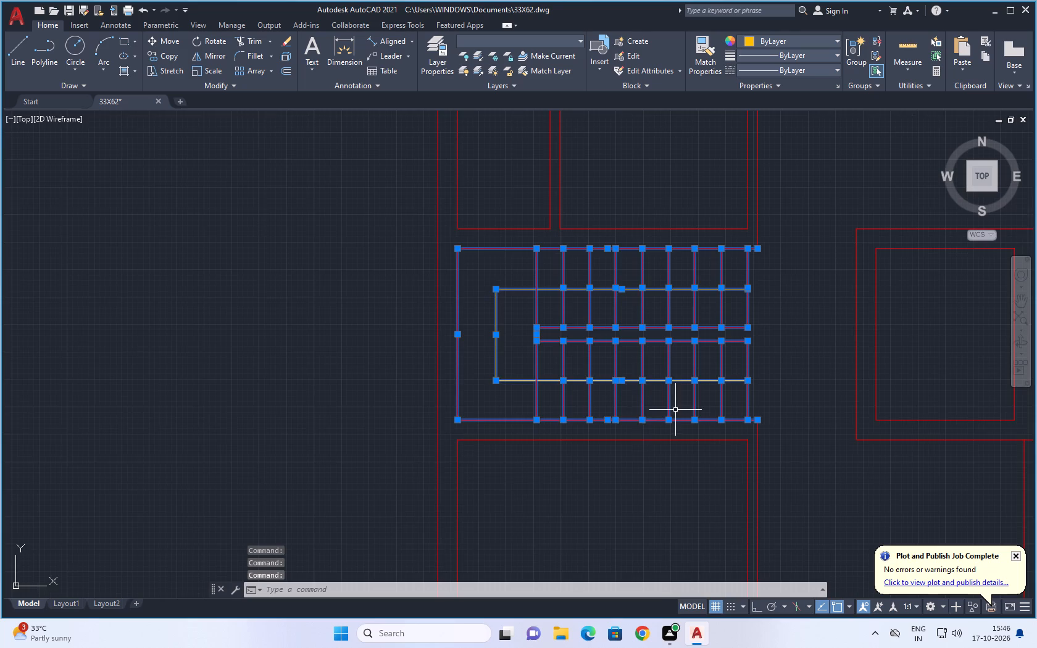
scroll(680, 409, "down", 2)
middle_click_drag(722, 397, 618, 437)
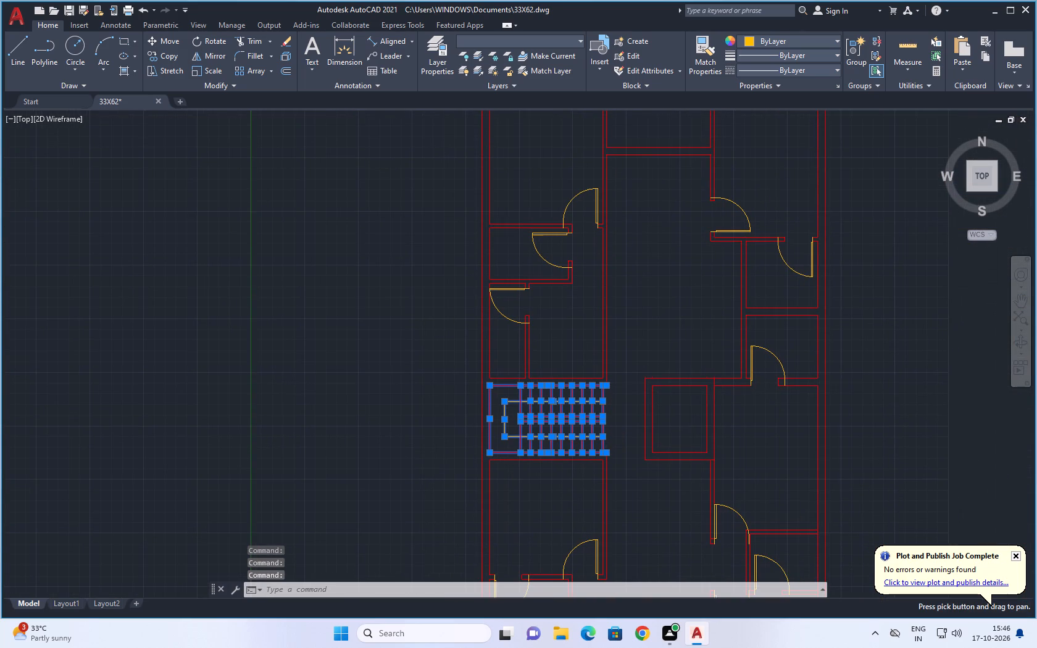
scroll(626, 325, "down", 1)
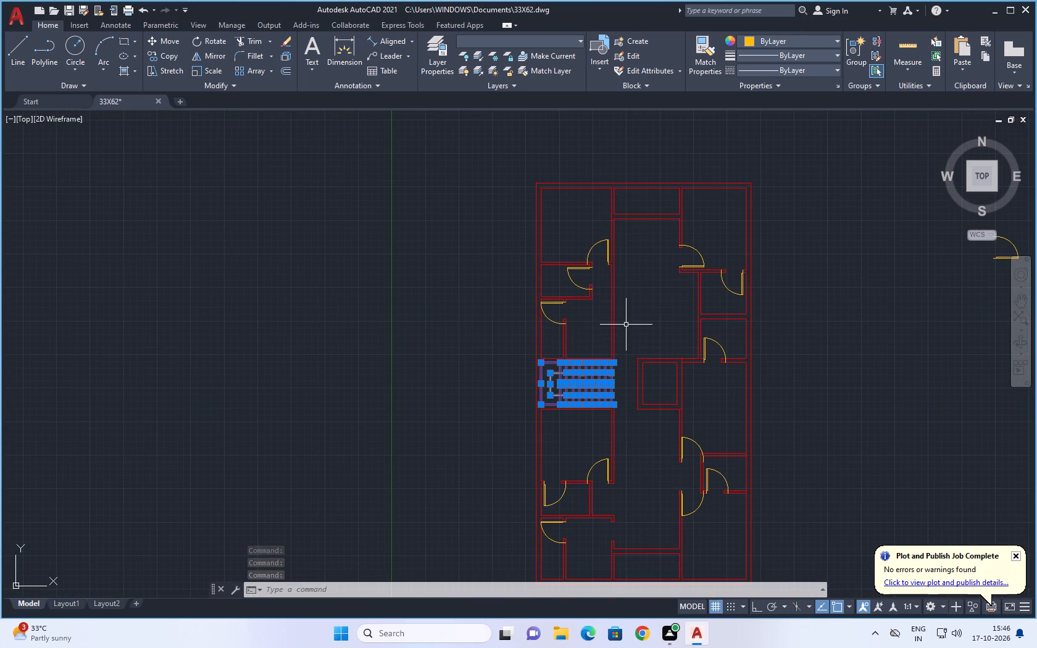
middle_click_drag(649, 294, 602, 339)
scroll(573, 442, "up", 5)
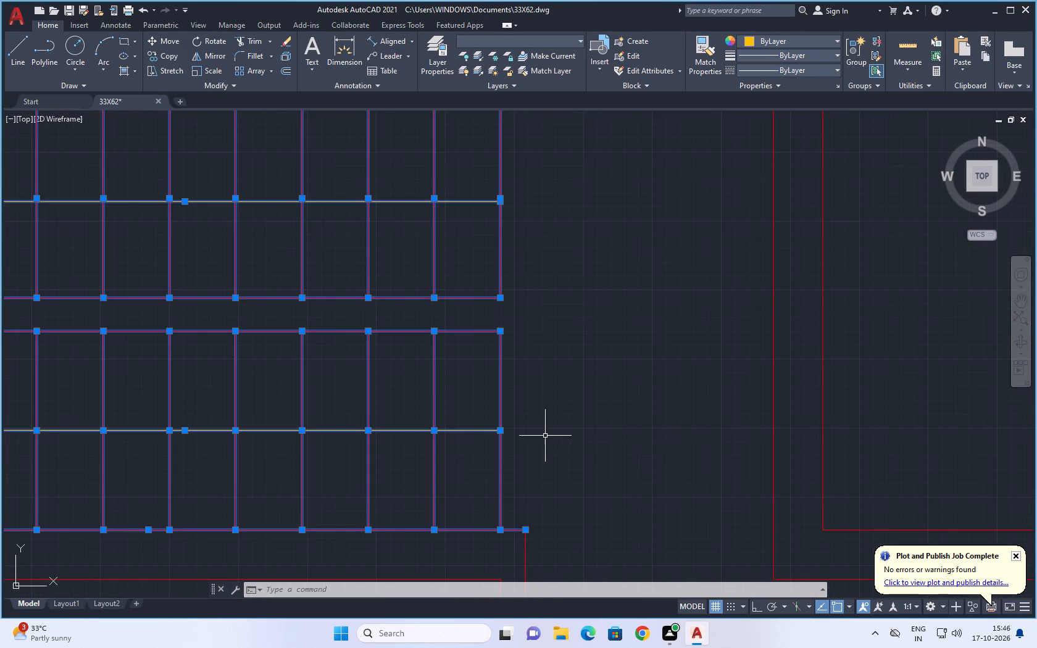
scroll(556, 410, "down", 4)
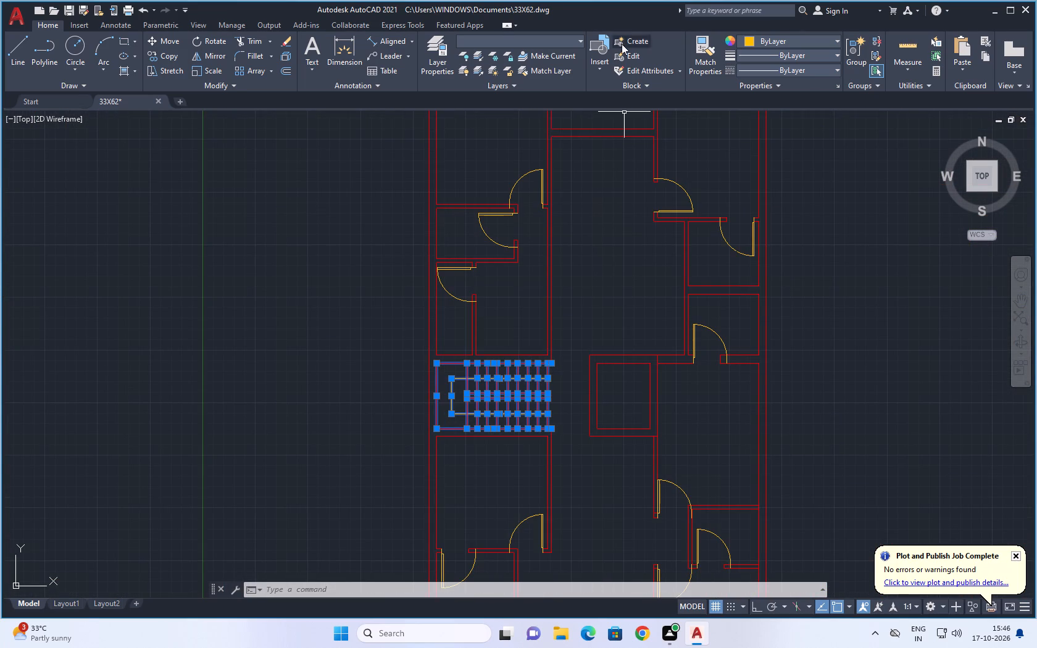
left_click(552, 41)
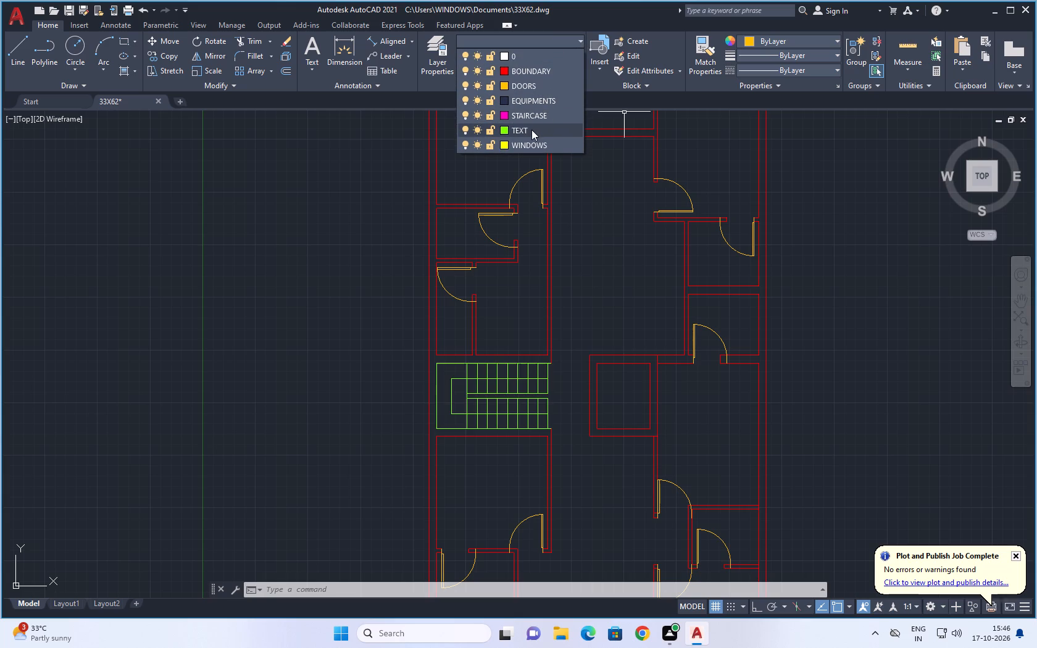
left_click(539, 114)
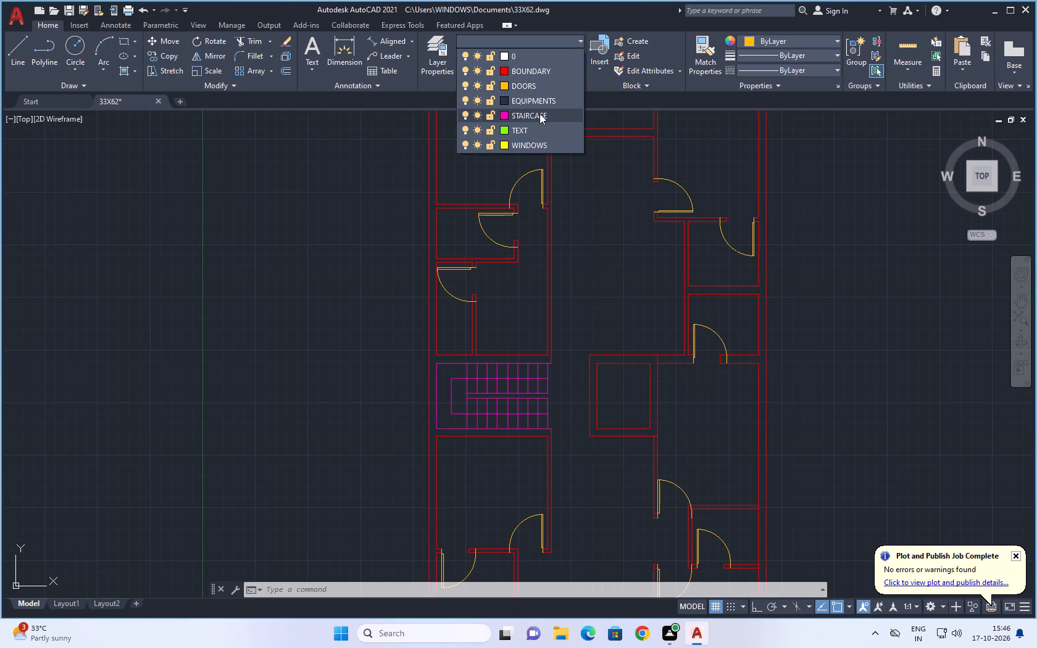
key("Escape")
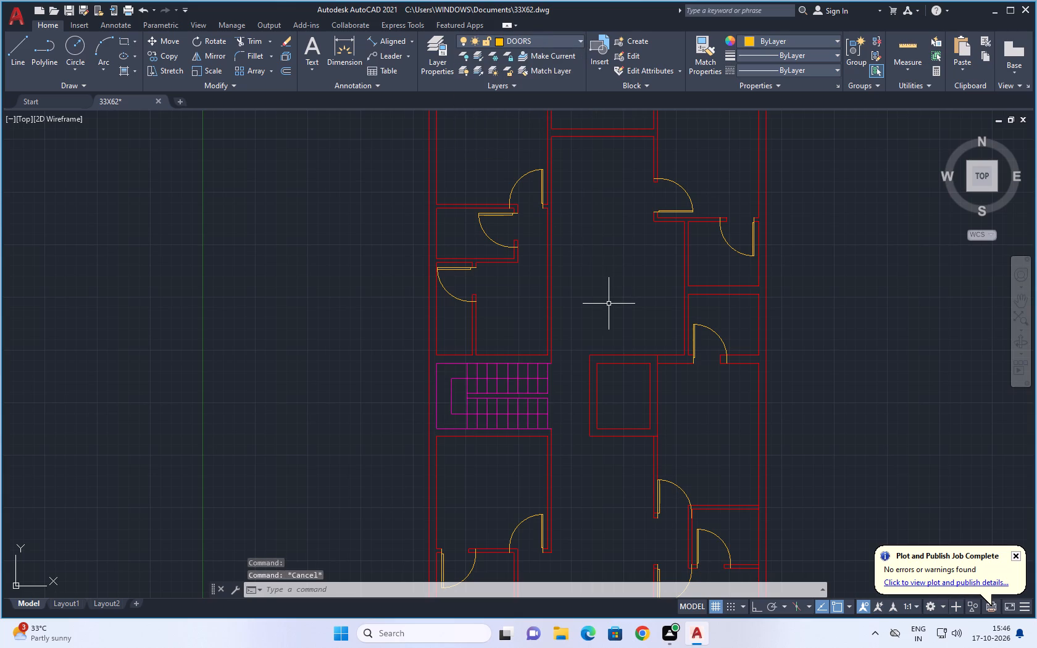
key("Escape")
Make STAIRCASE the current layer.
middle_click_drag(604, 307, 619, 254)
middle_click_drag(573, 367, 608, 437)
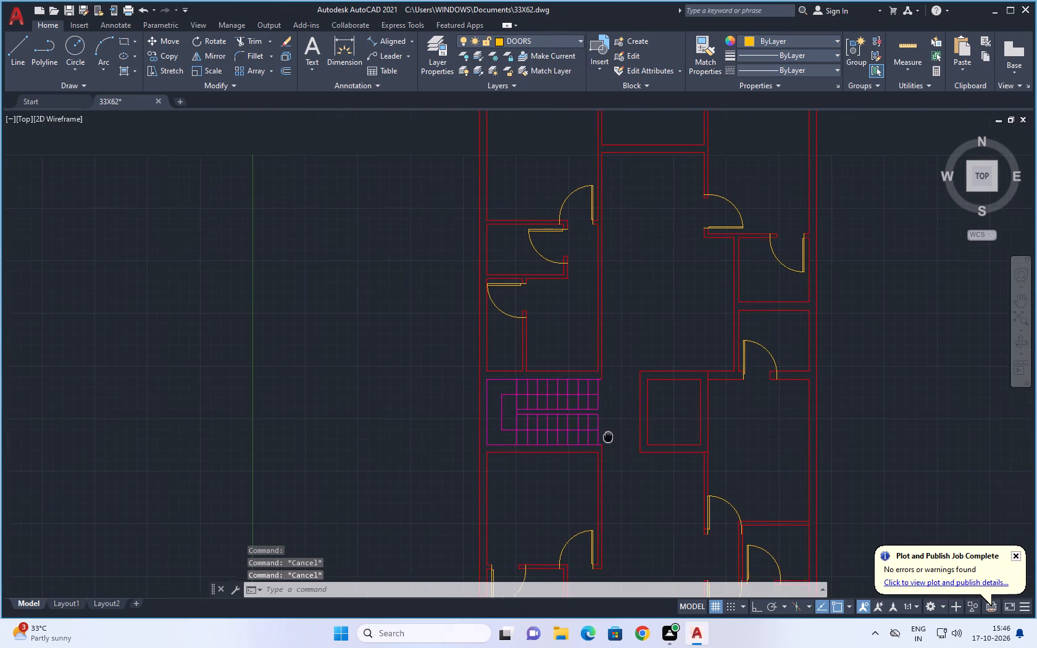
middle_click_drag(632, 334, 660, 318)
scroll(638, 431, "up", 1)
middle_click_drag(639, 404, 658, 436)
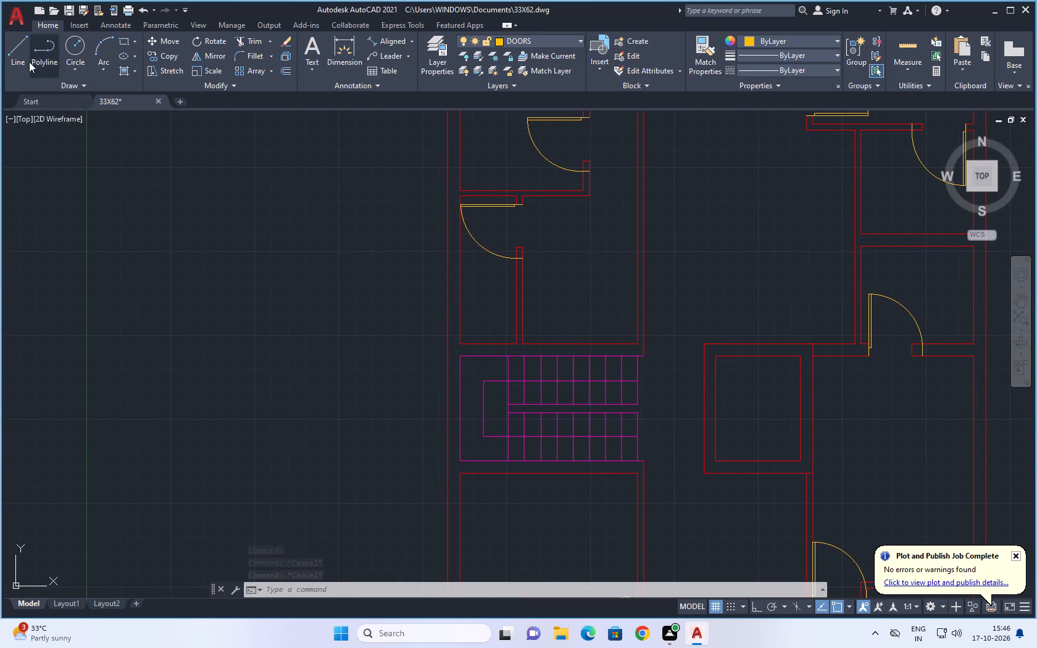
left_click(557, 42)
left_click(541, 115)
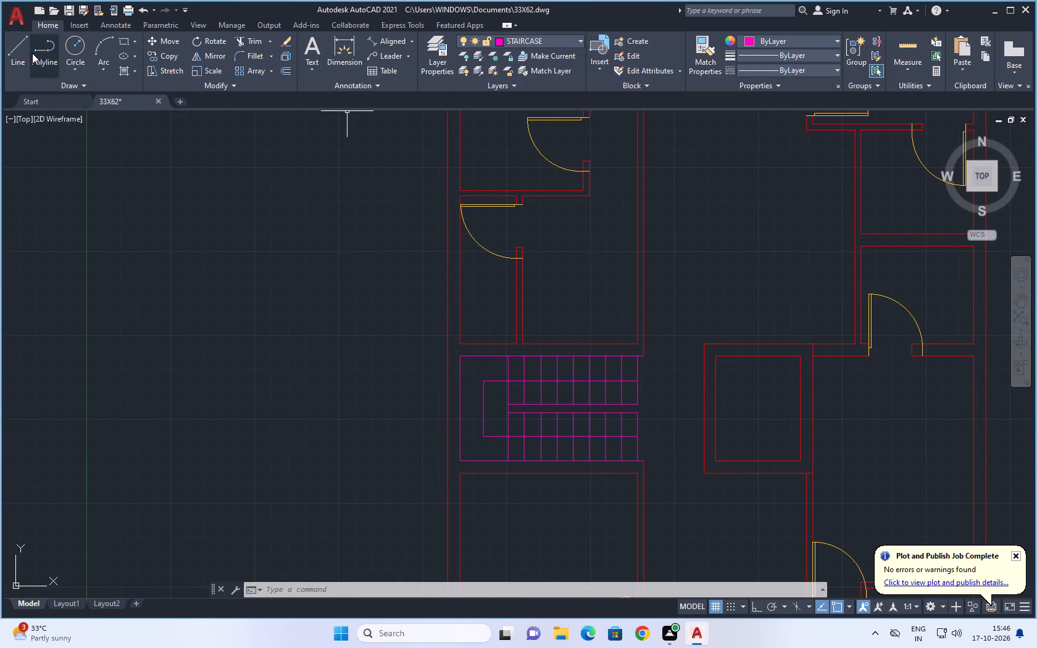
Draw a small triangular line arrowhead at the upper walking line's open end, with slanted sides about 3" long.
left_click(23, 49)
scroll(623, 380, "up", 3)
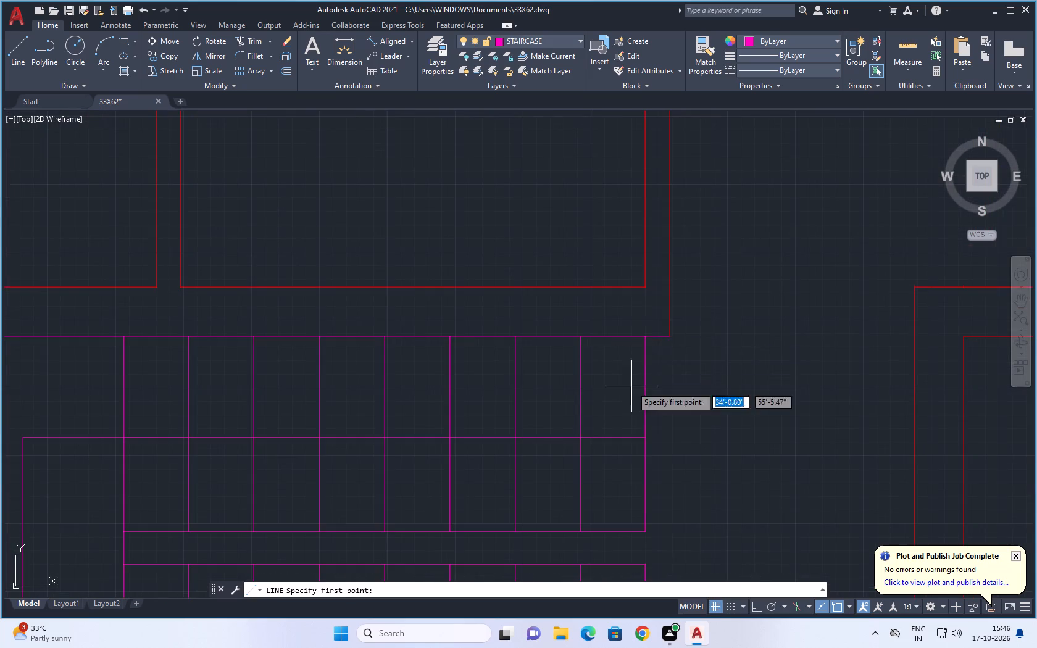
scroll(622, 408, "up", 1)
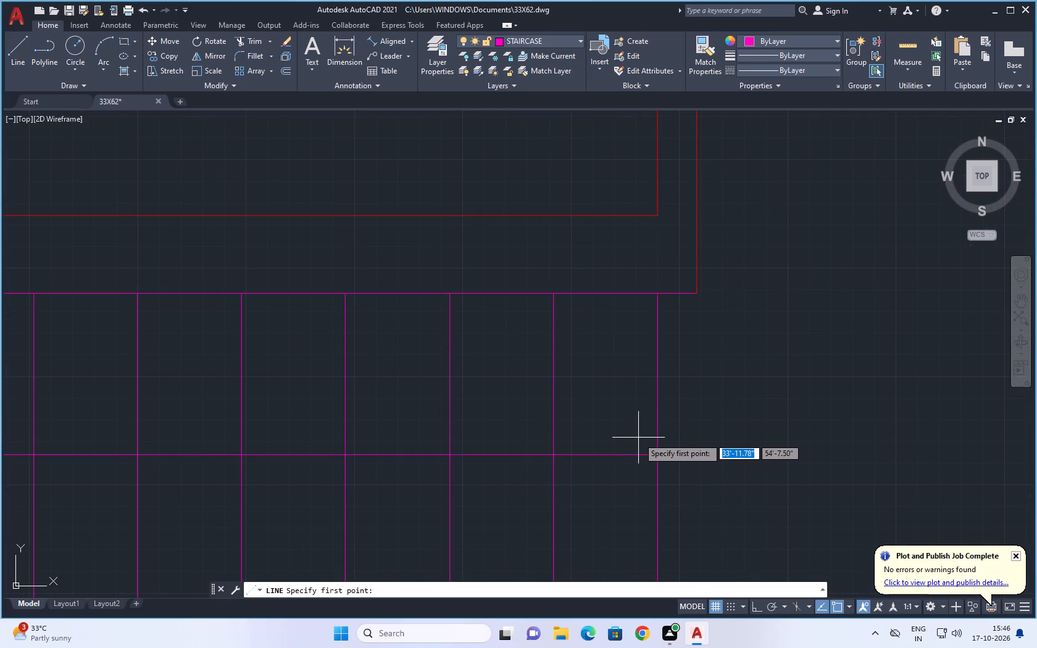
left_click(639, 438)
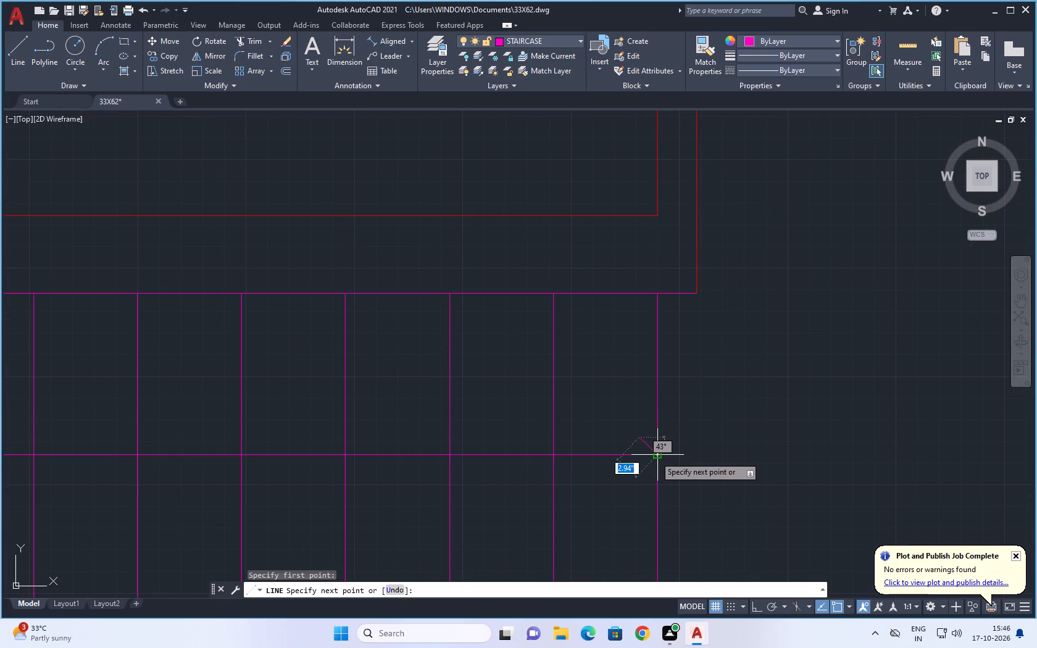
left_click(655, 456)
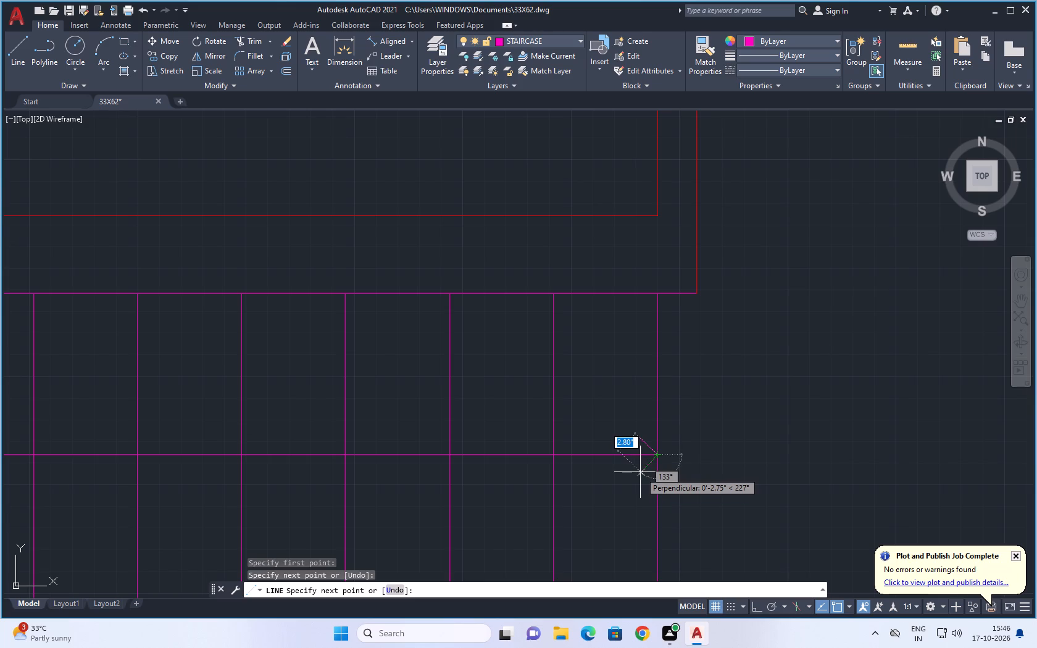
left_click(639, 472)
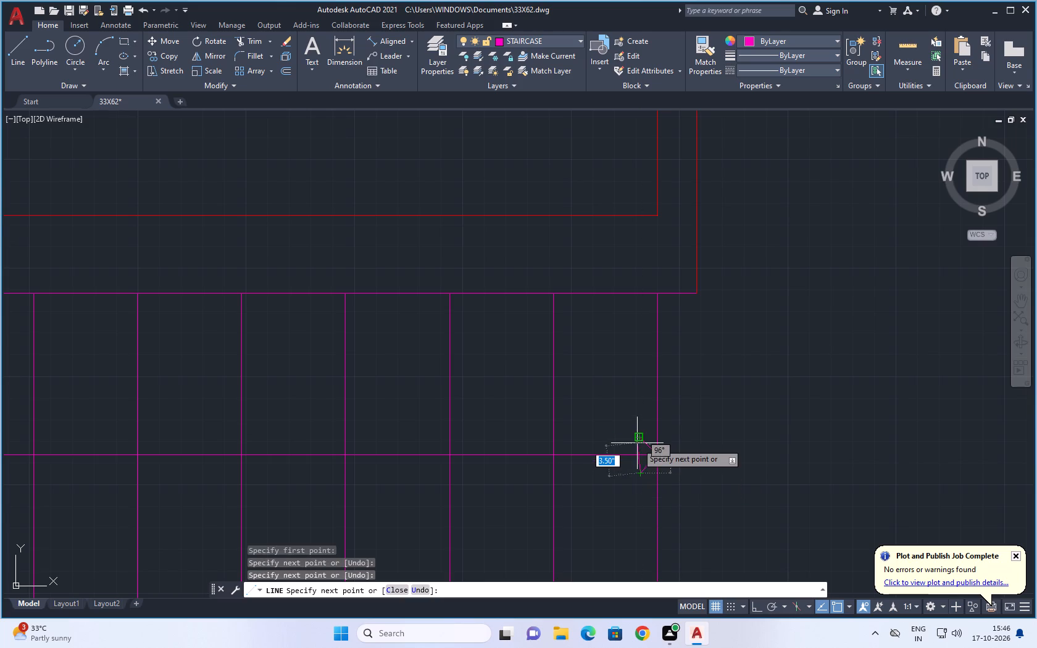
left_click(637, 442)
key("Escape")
Examine the arrowhead's shape and size at the upper flight's open end against the surrounding plan.
scroll(581, 475, "down", 3)
middle_click_drag(605, 460, 616, 331)
scroll(605, 455, "down", 1)
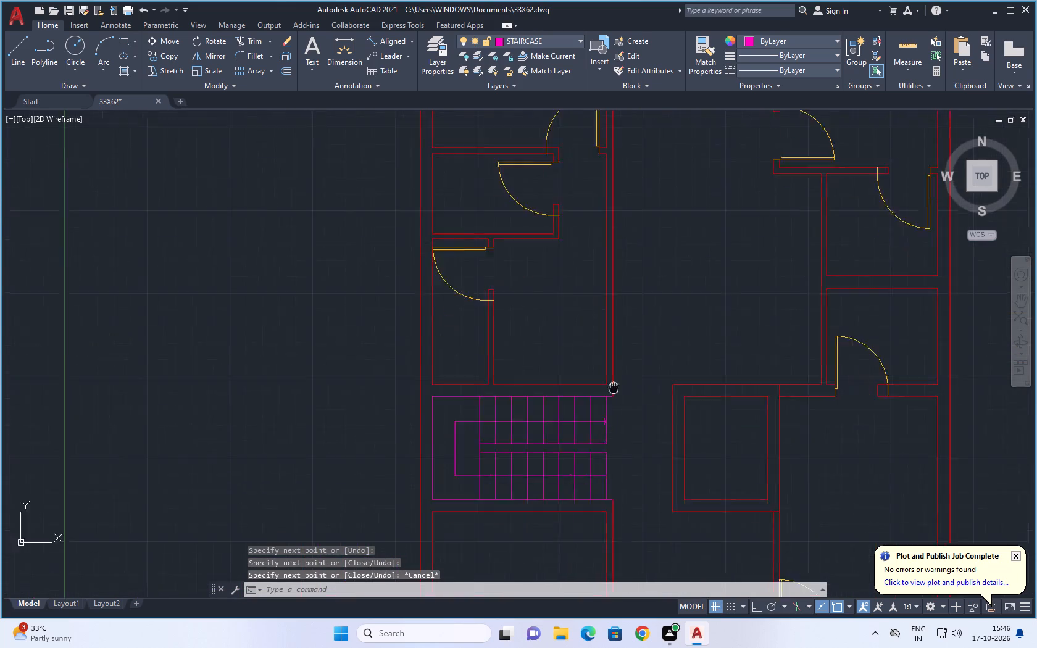
middle_click_drag(616, 331, 619, 231)
middle_click_drag(657, 454, 554, 413)
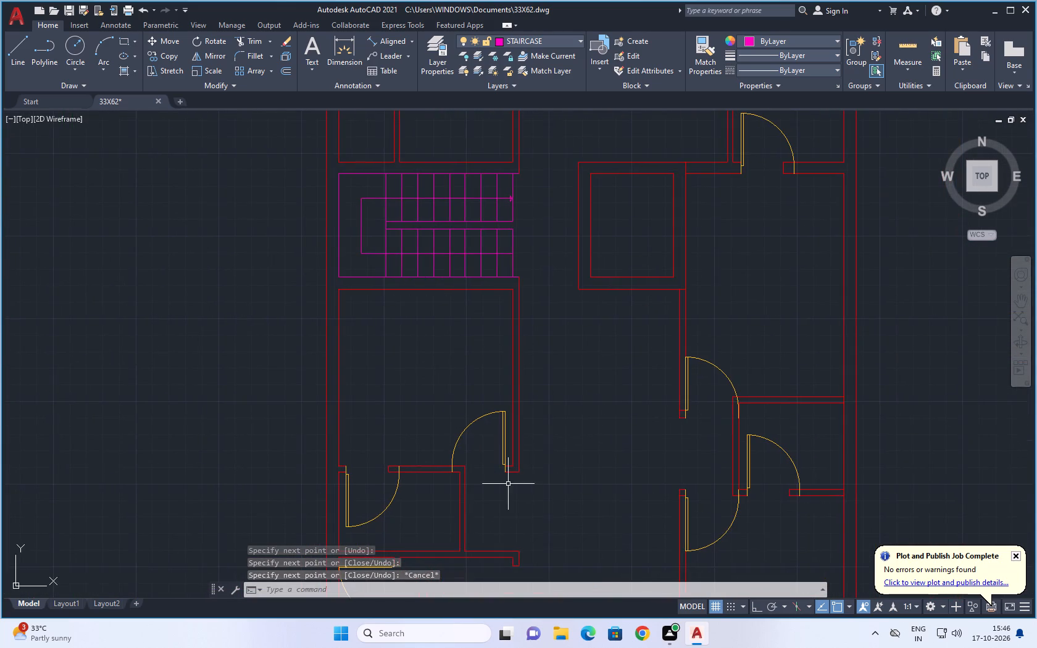
scroll(508, 484, "up", 1)
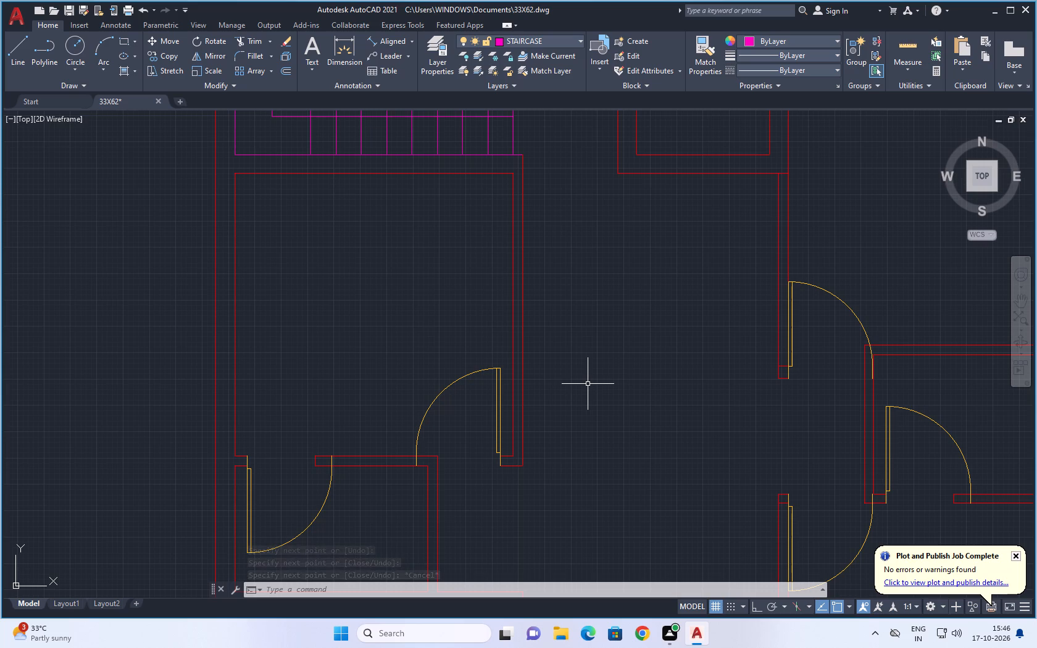
middle_click_drag(609, 279, 586, 386)
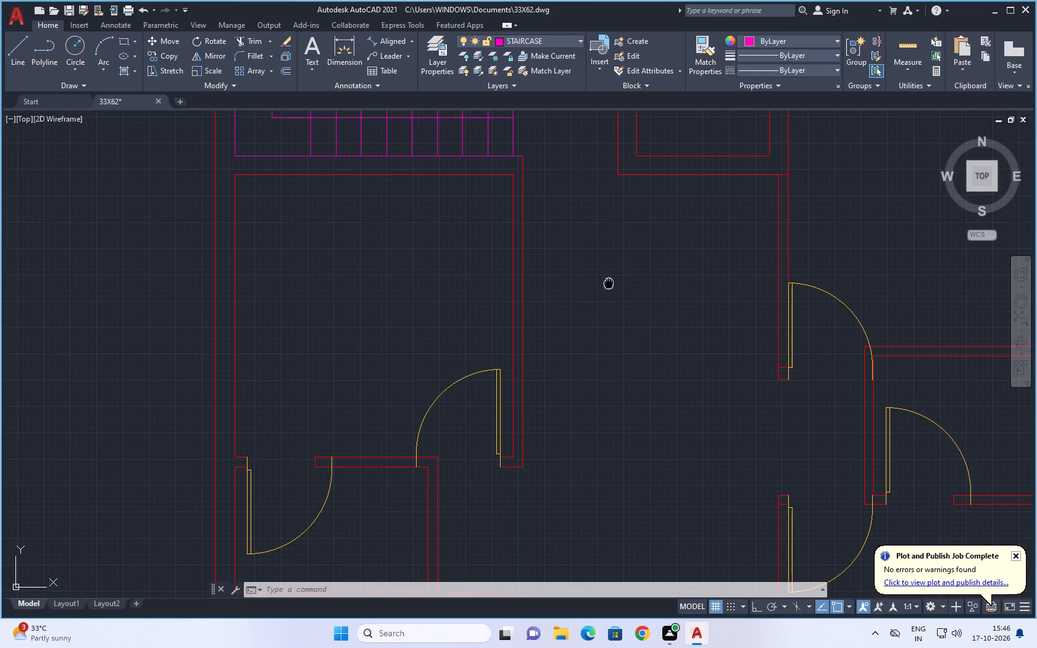
middle_click_drag(586, 386, 557, 582)
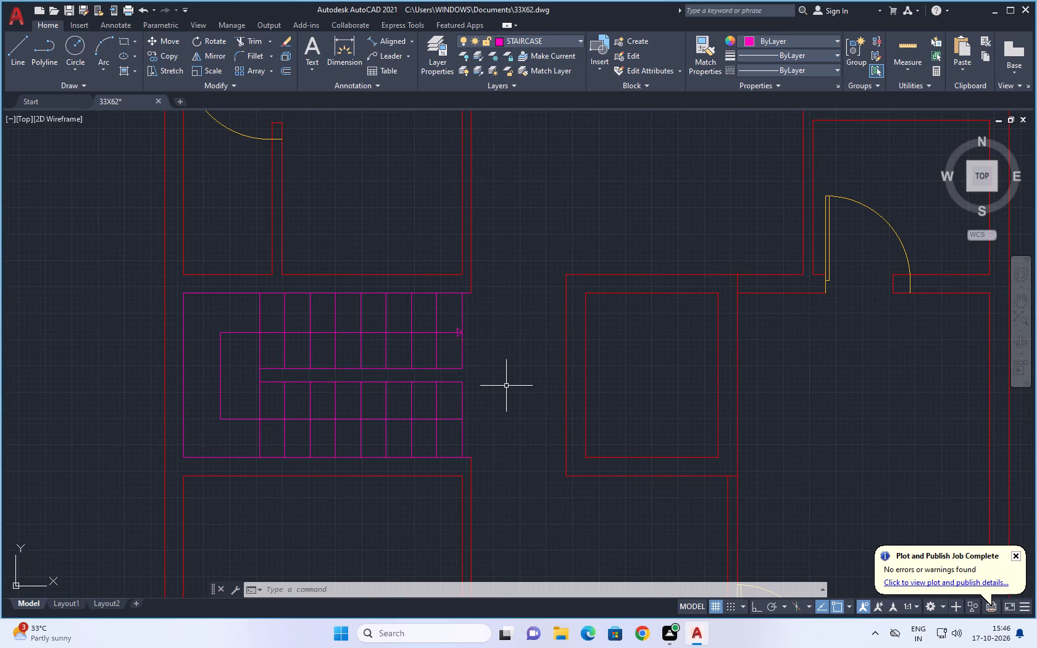
scroll(487, 351, "up", 4)
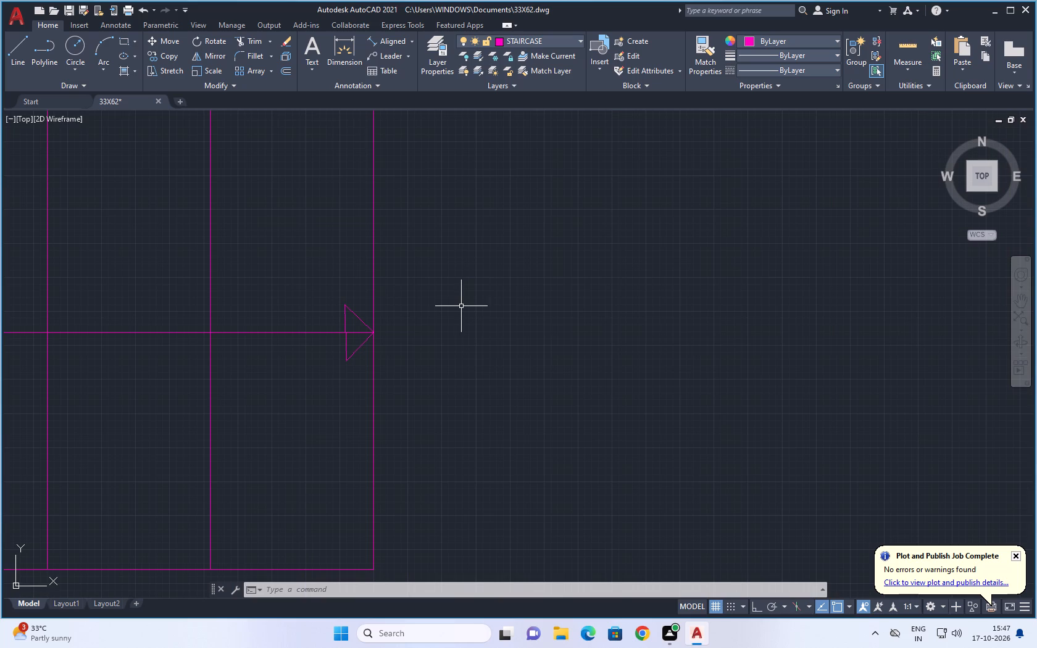
scroll(461, 306, "down", 5)
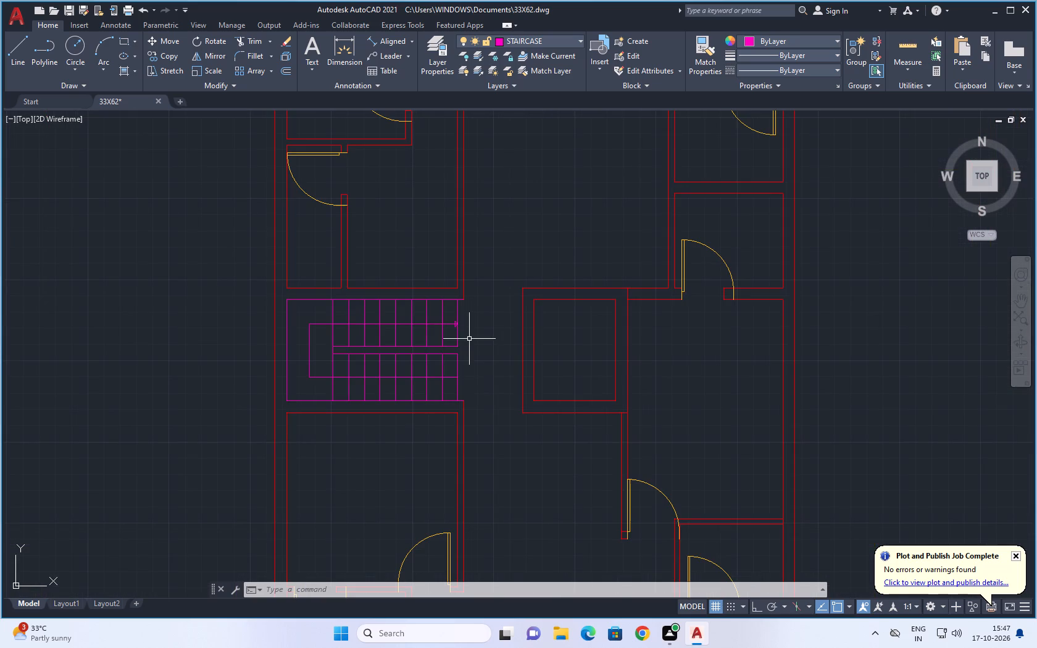
scroll(478, 346, "up", 1)
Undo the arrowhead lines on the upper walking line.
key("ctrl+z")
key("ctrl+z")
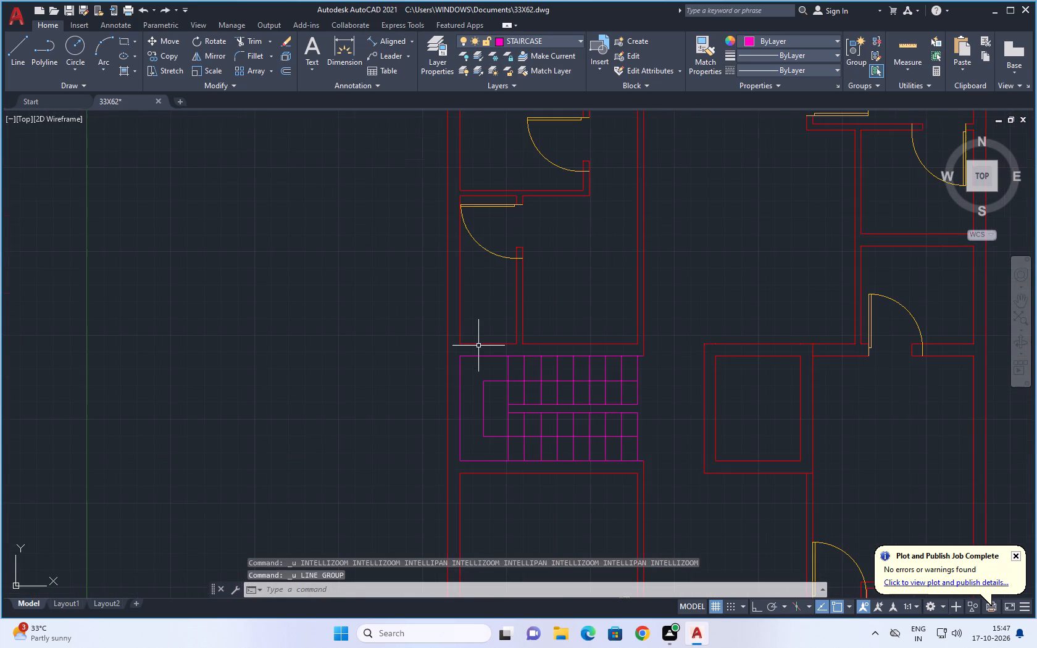
Draw a triangular line arrowhead at the upper walking line's open end, with slanted sides about 2.2" and 2.3" and an upright base about 3".
left_click(25, 51)
scroll(606, 390, "up", 3)
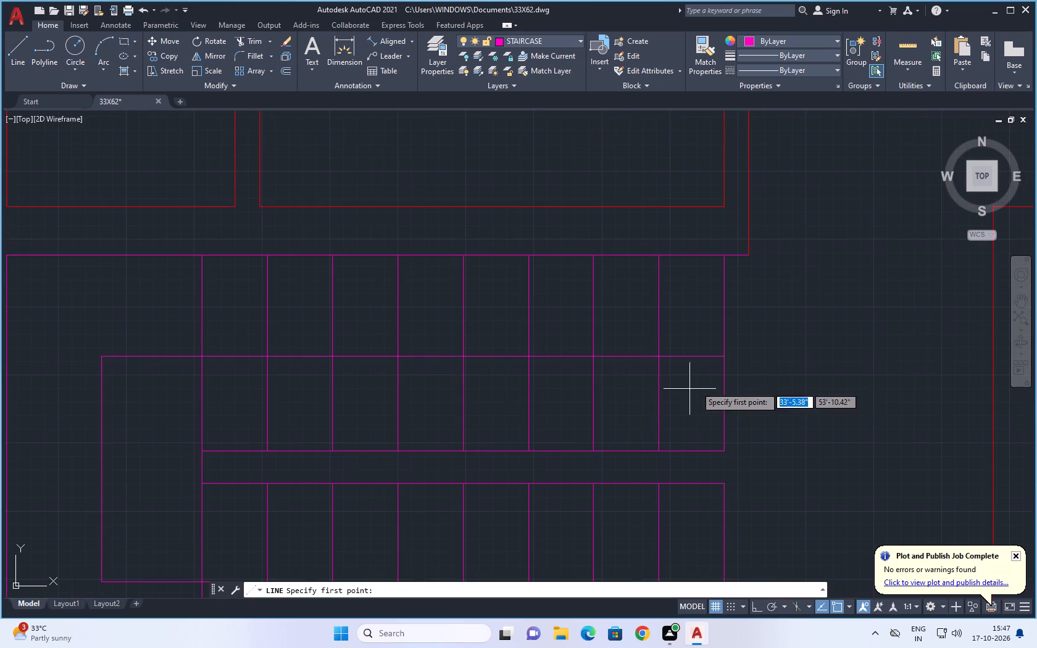
middle_click_drag(691, 393, 542, 461)
scroll(539, 433, "up", 1)
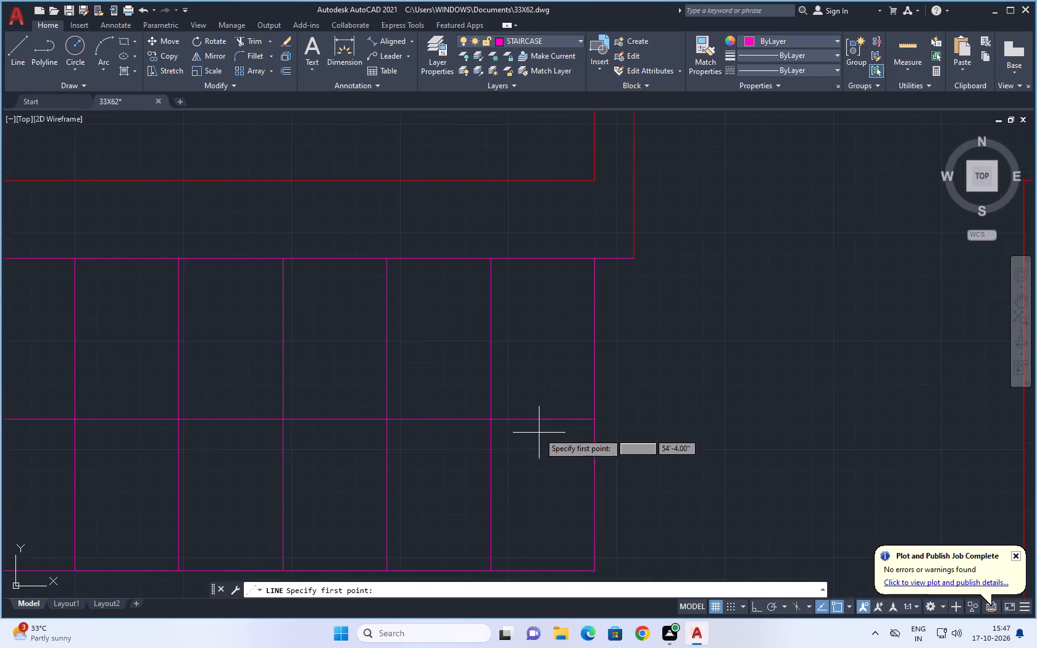
scroll(539, 433, "up", 1)
scroll(598, 399, "up", 1)
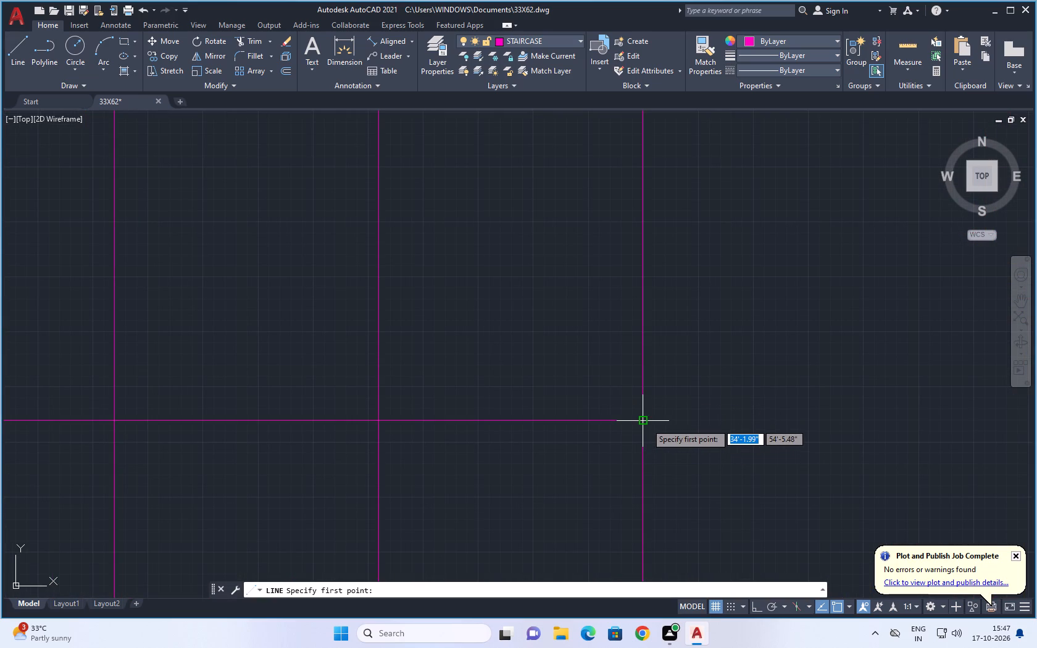
left_click(646, 423)
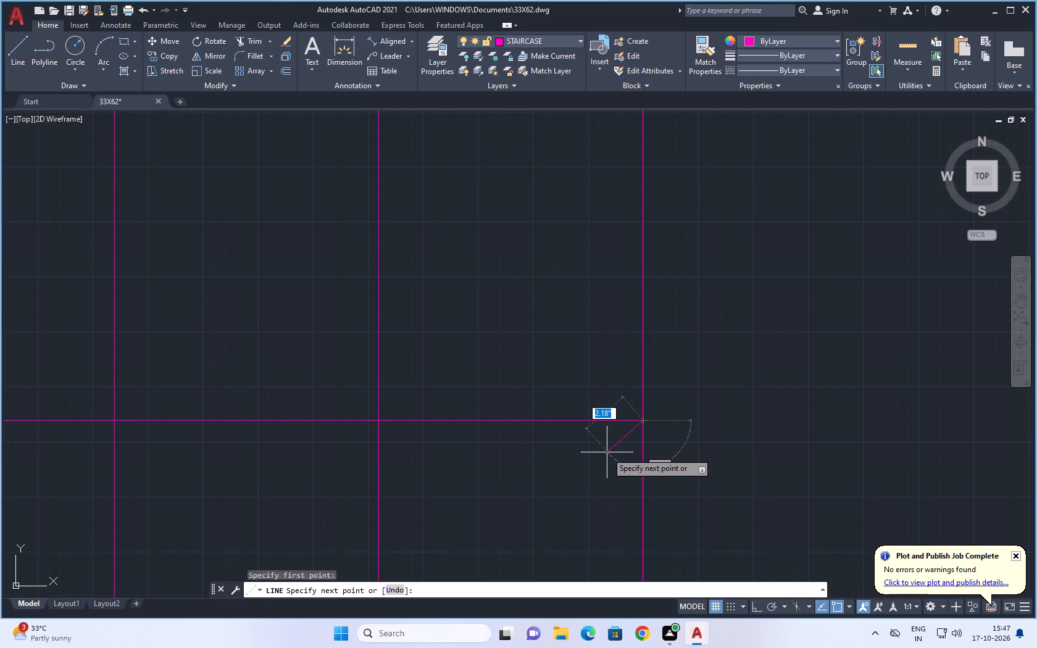
left_click(607, 452)
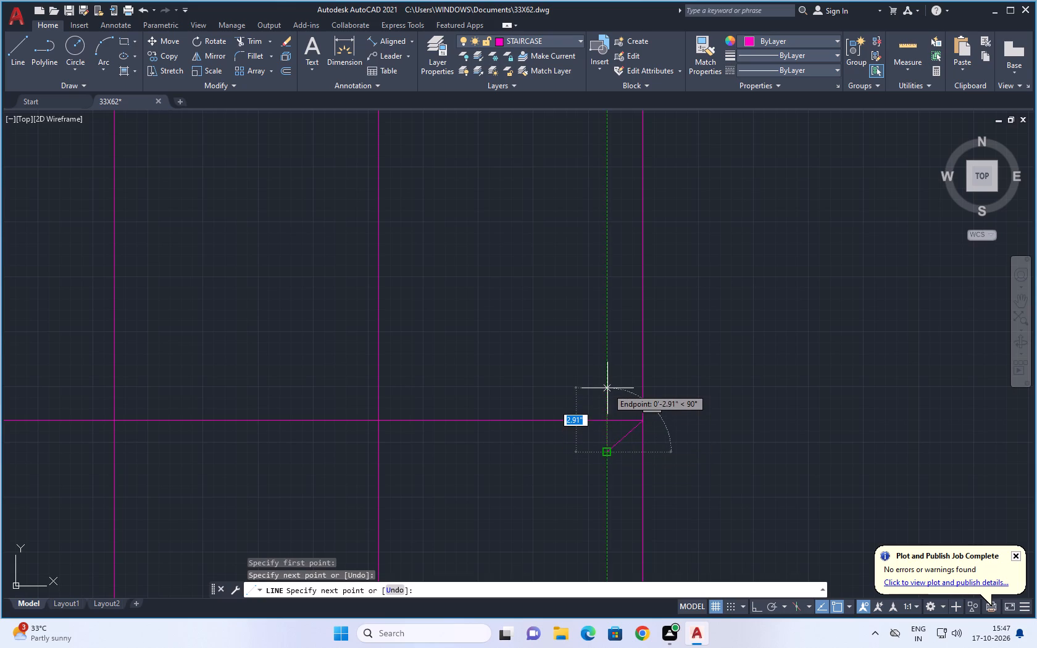
left_click(607, 384)
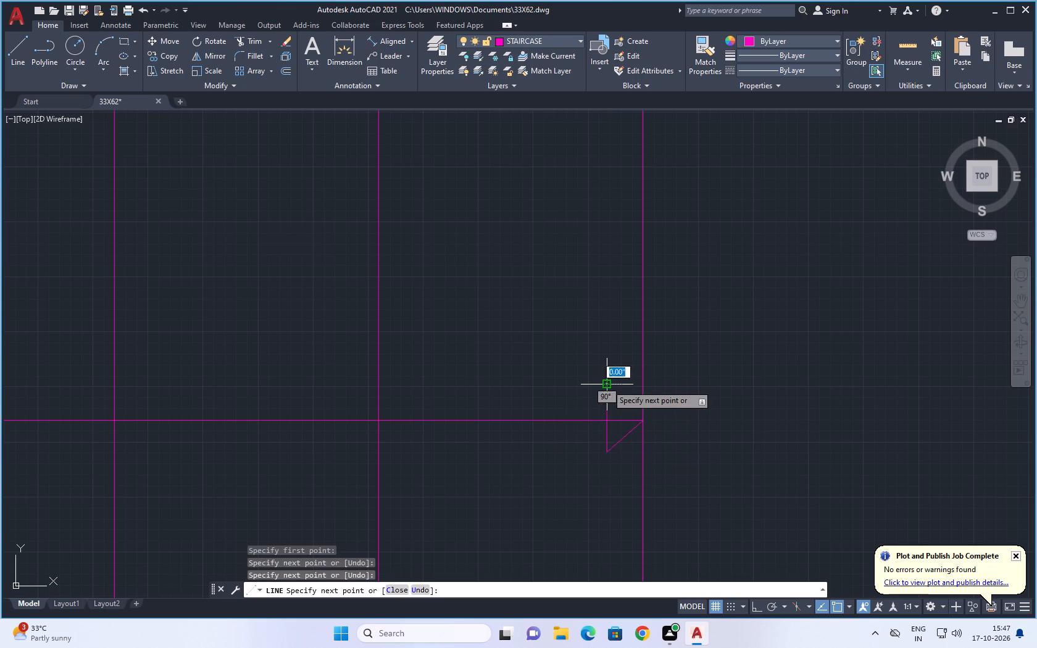
left_click(642, 418)
key("Escape")
key("Escape")
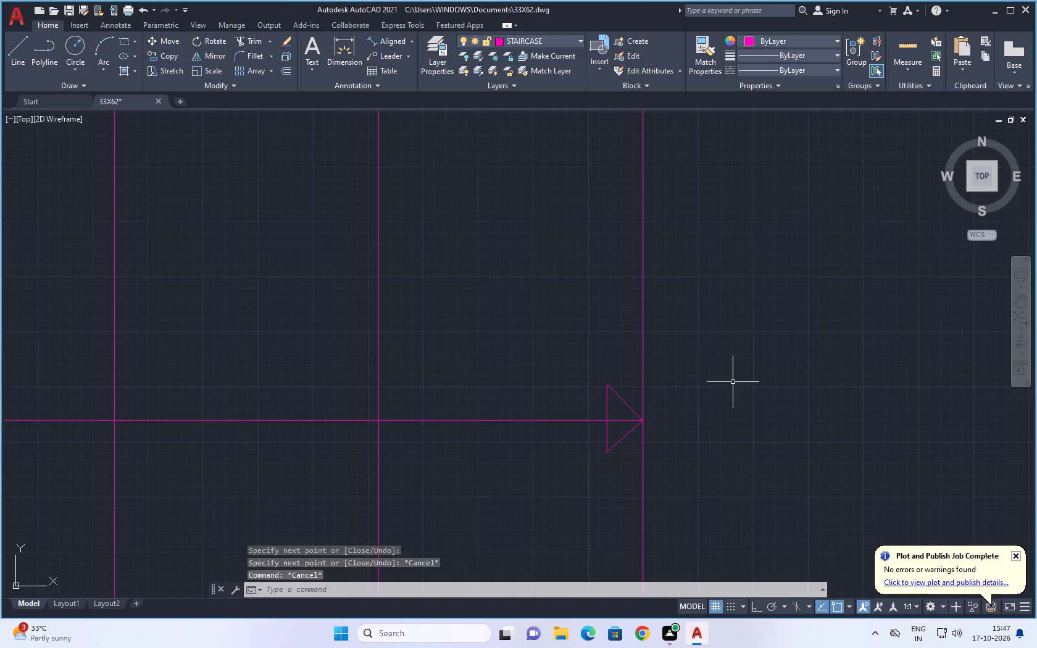
Examine the arrowhead and the staircase in relation to the surrounding rooms and the upper part of the plan.
scroll(733, 382, "down", 2)
middle_click_drag(741, 388, 725, 292)
scroll(725, 303, "down", 1)
middle_click_drag(762, 394, 738, 363)
scroll(743, 388, "down", 2)
middle_click_drag(770, 468, 717, 369)
scroll(708, 388, "down", 1)
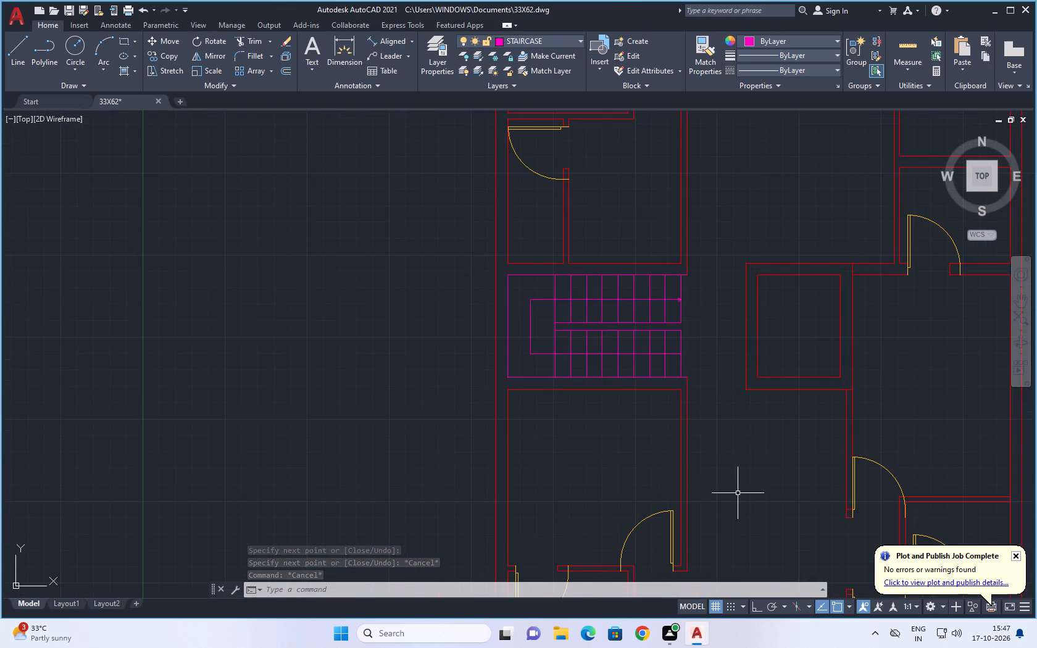
middle_click_drag(738, 493, 573, 304)
scroll(586, 341, "down", 1)
middle_click_drag(600, 309, 600, 539)
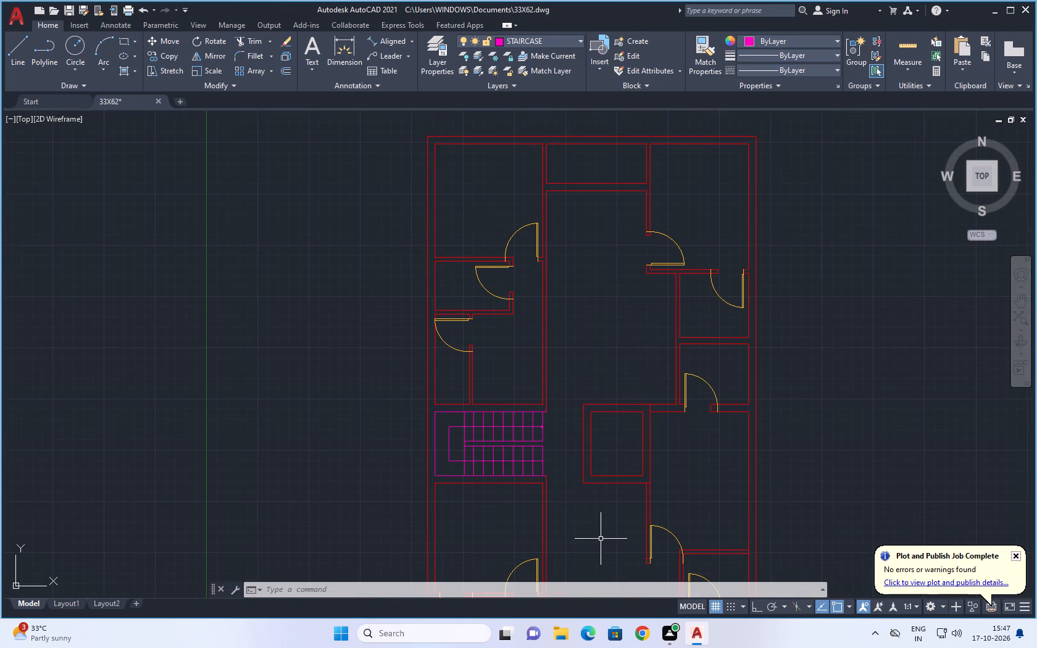
key("Escape")
key("Escape")
Scale the top-left room's door by reference about its jamb endpoint to fit its 2'-6" wall opening.
middle_click_drag(597, 267, 616, 423)
scroll(543, 381, "up", 2)
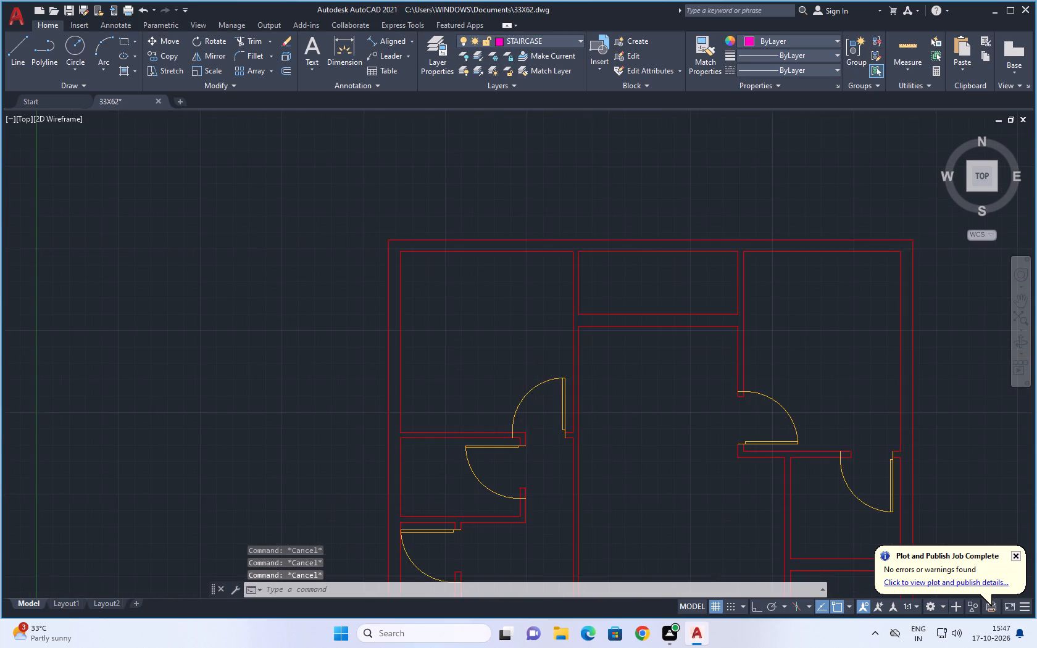
left_click(546, 383)
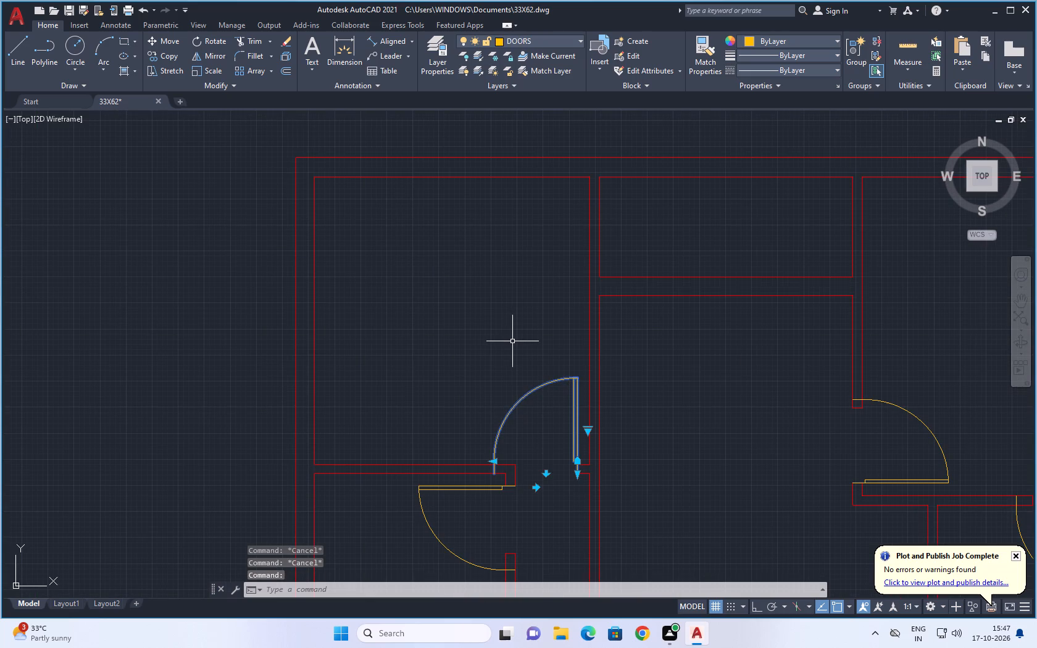
type("SC")
key("space")
scroll(560, 473, "up", 2)
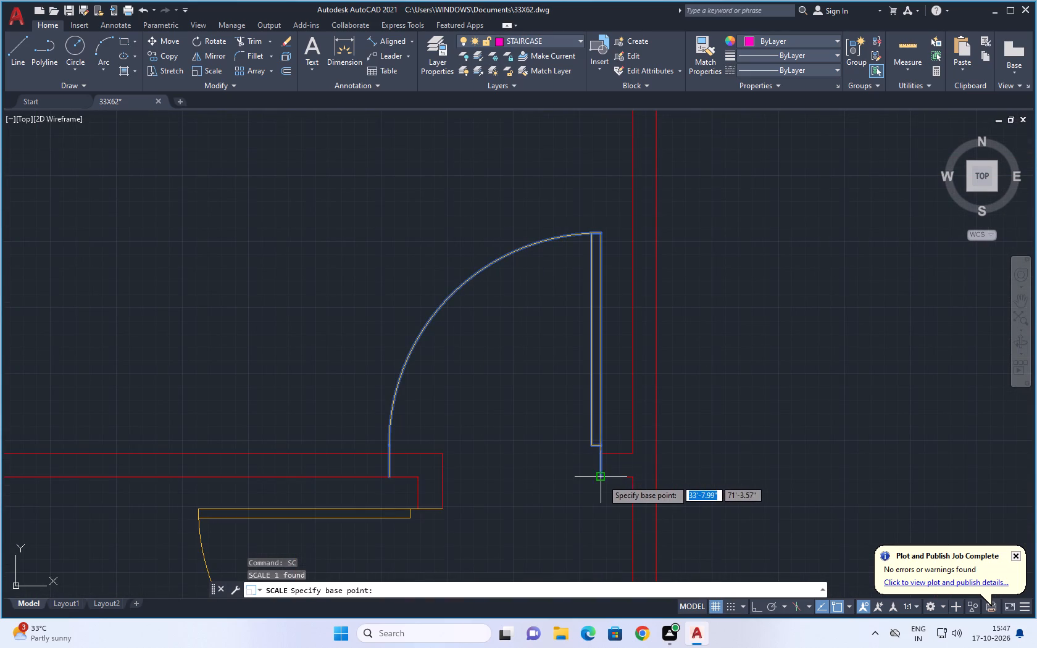
left_click(602, 480)
type("R")
key("space")
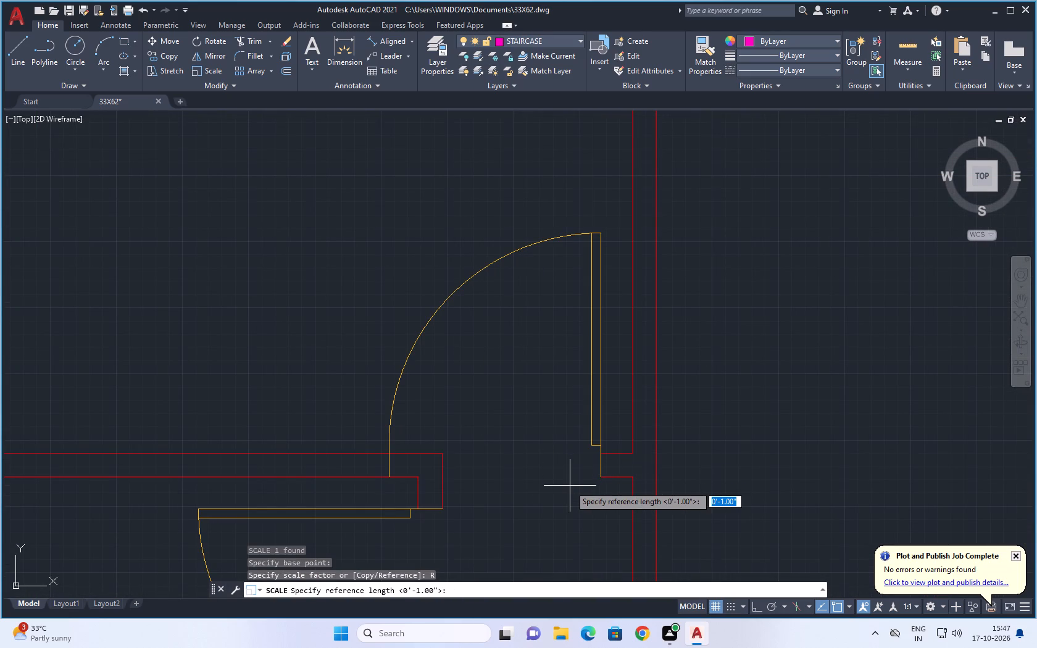
left_click(601, 476)
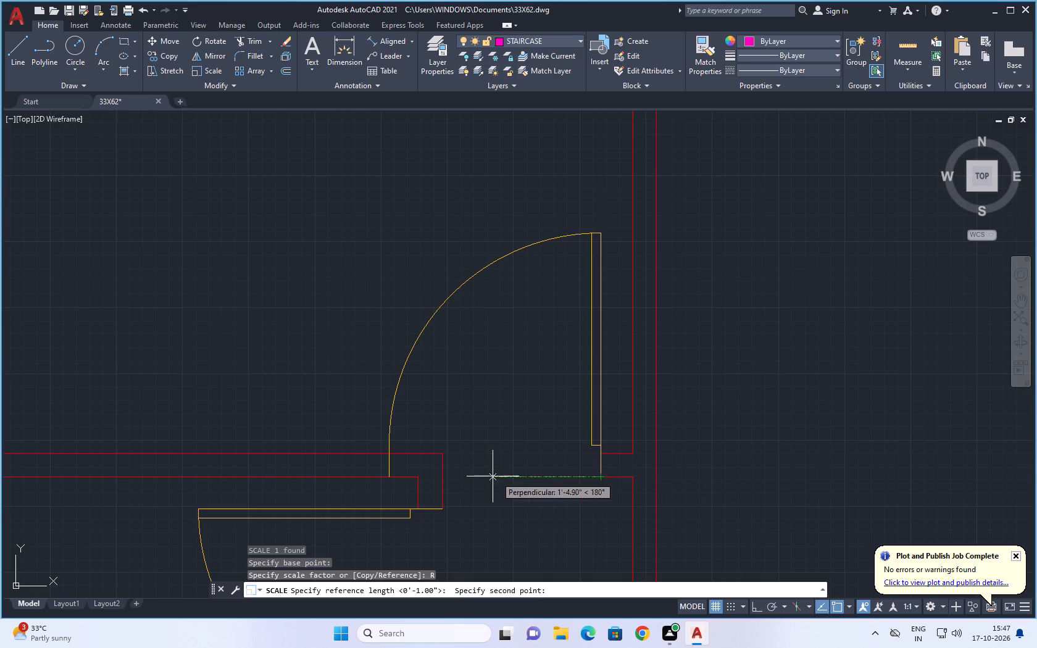
left_click(391, 476)
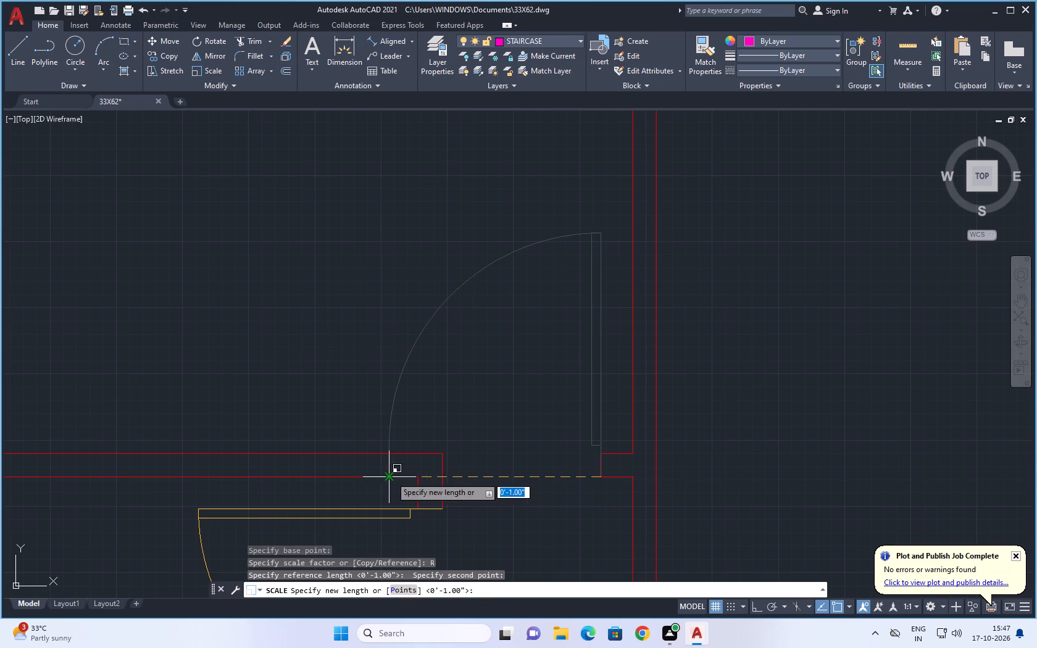
left_click(439, 478)
Scale the door of the small room below the top-left room by reference about its upper jamb endpoint to the 2'-8" opening.
scroll(474, 507, "down", 2)
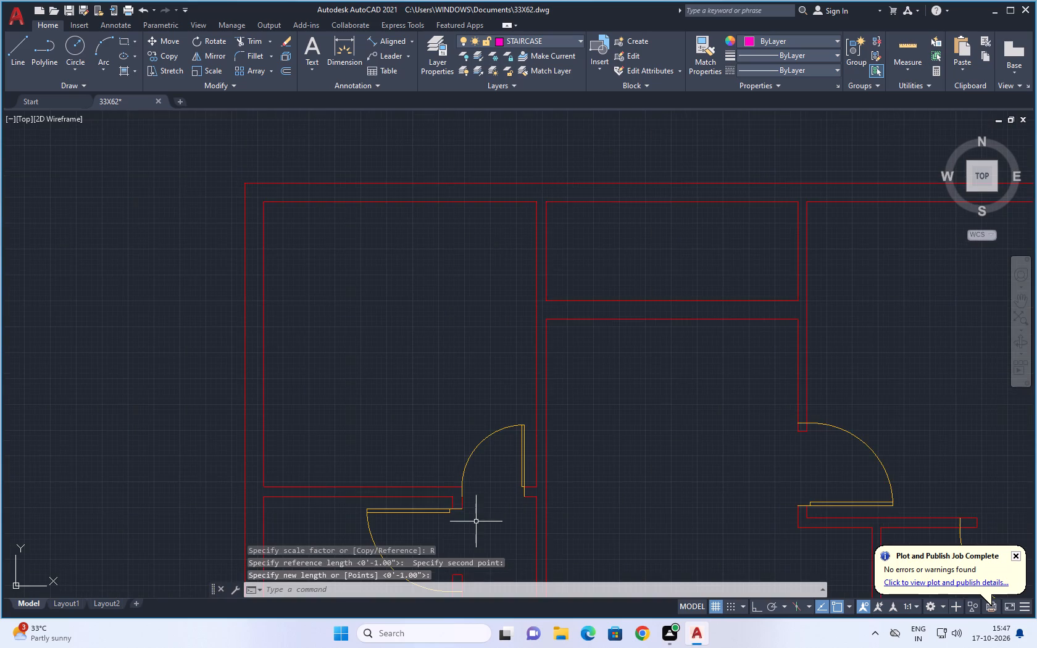
middle_click_drag(476, 522, 472, 339)
left_click(409, 374)
left_click(362, 394)
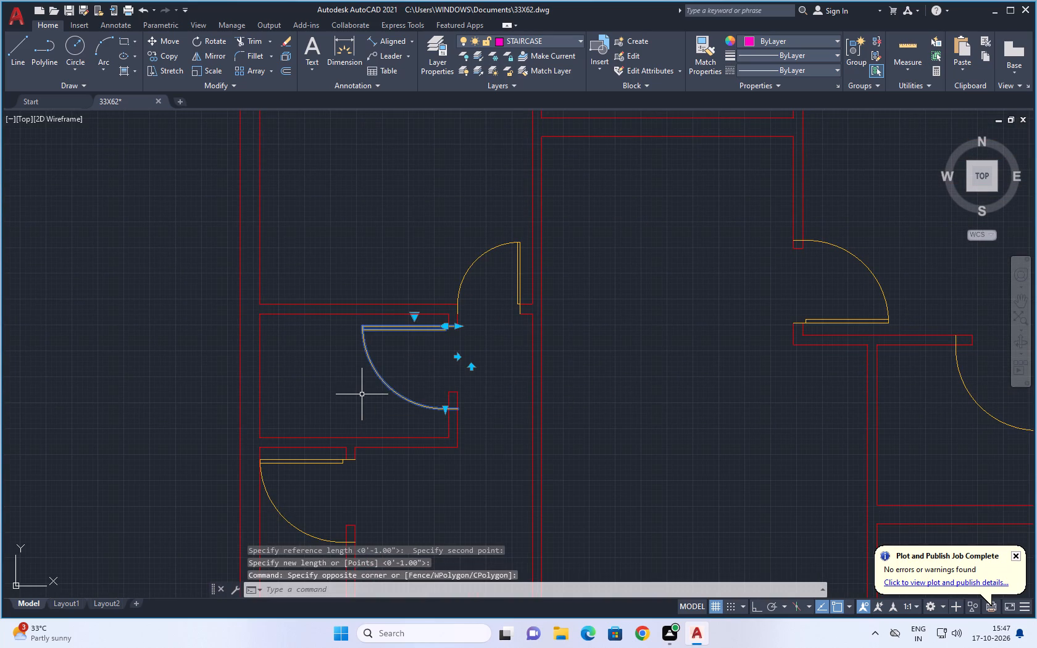
type("SC")
key("space")
scroll(468, 298, "up", 2)
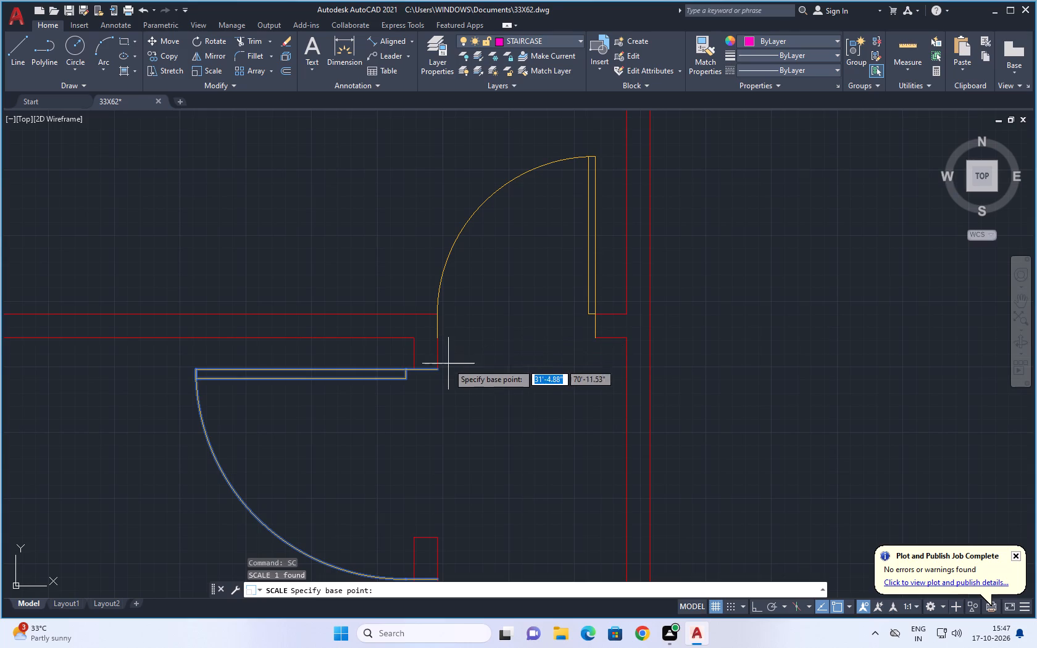
left_click(437, 375)
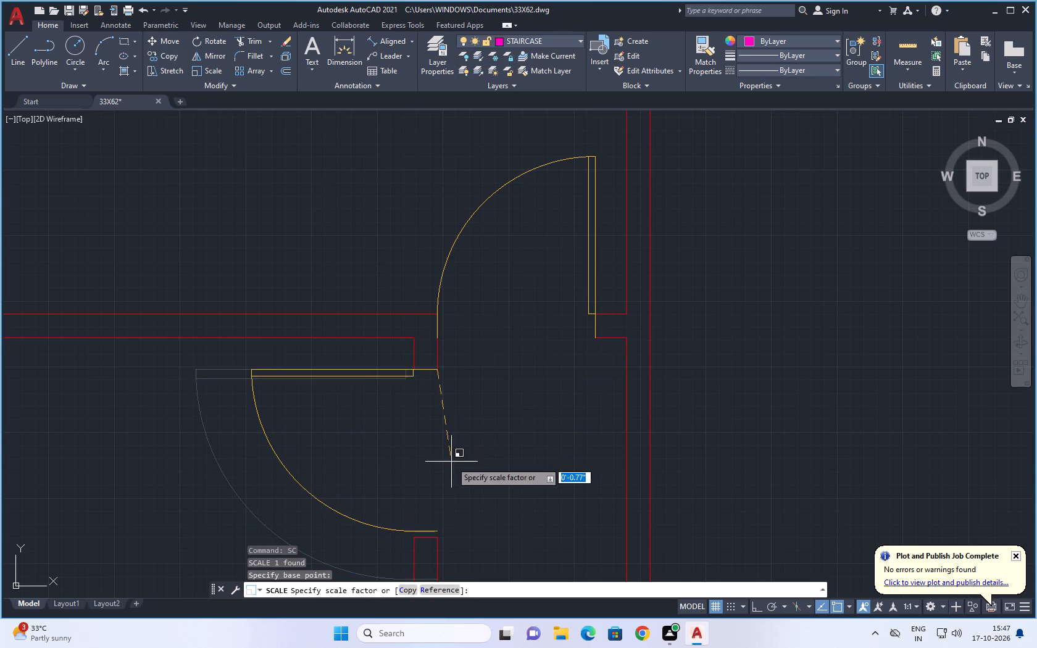
scroll(451, 462, "down", 1)
type("R")
key("space")
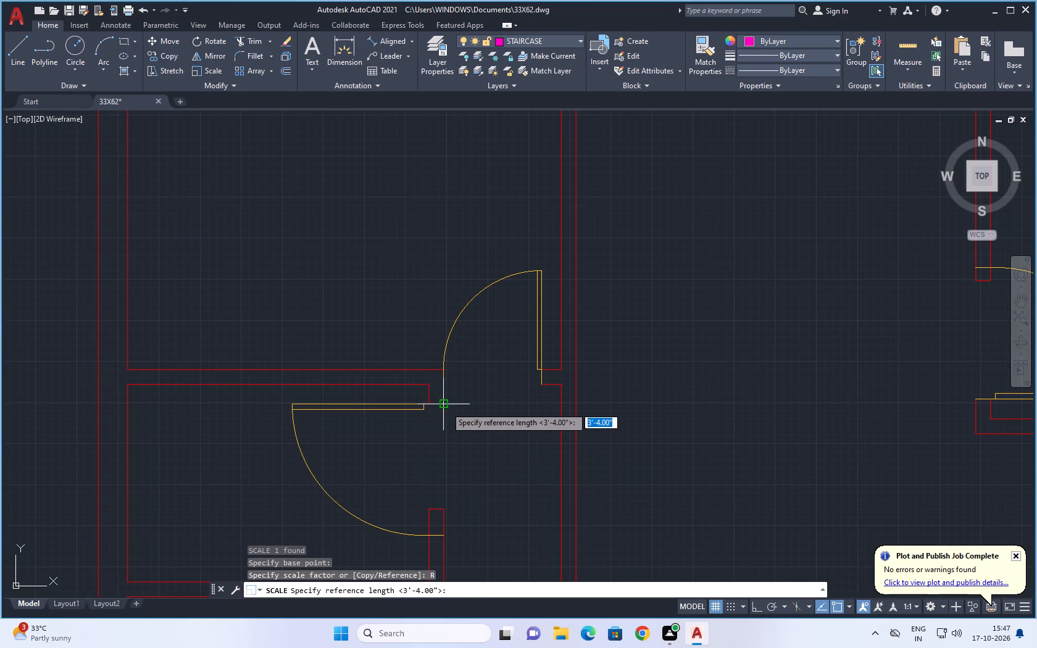
left_click(446, 405)
left_click(442, 538)
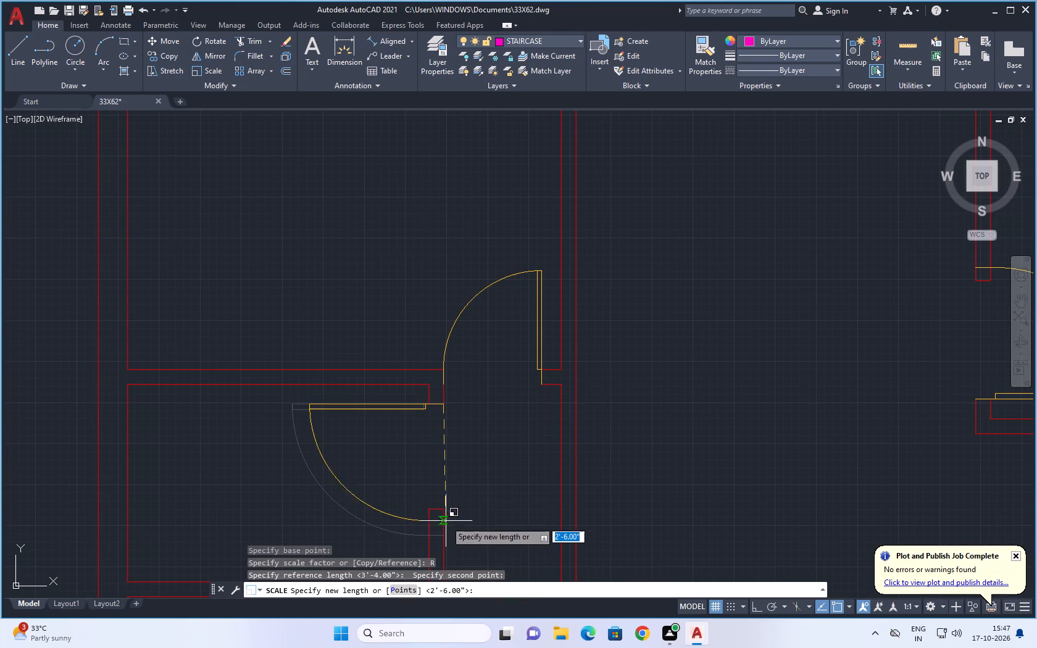
left_click(441, 512)
Scale the door of the narrow room above the staircase by reference about its upper jamb endpoint to the 2'-8" opening.
scroll(475, 460, "down", 2)
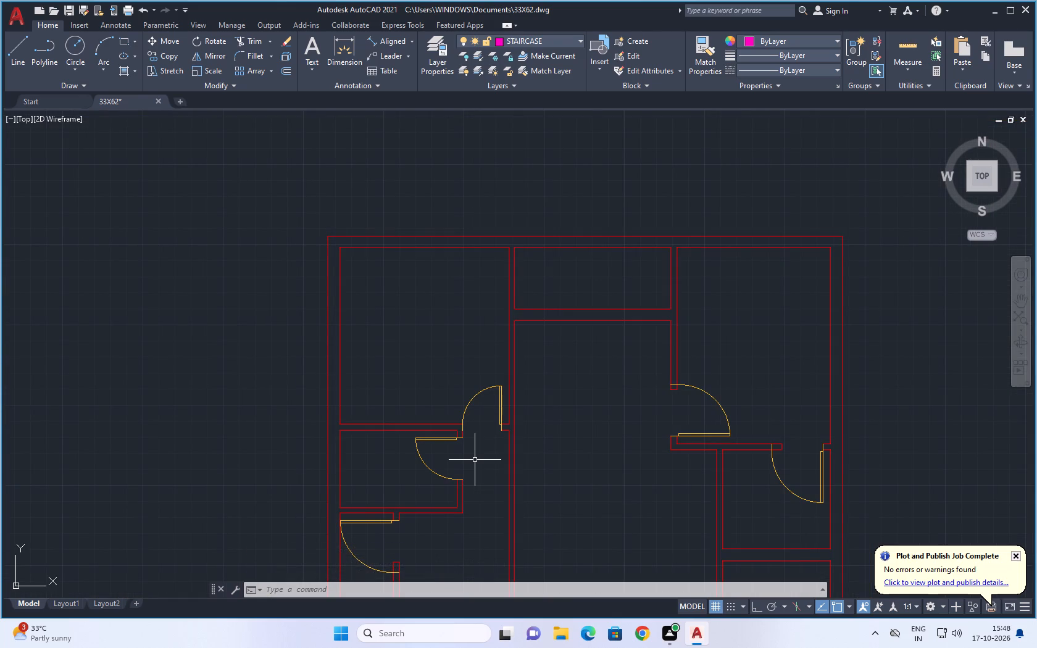
scroll(475, 460, "down", 2)
middle_click_drag(465, 501, 478, 441)
scroll(433, 447, "up", 1)
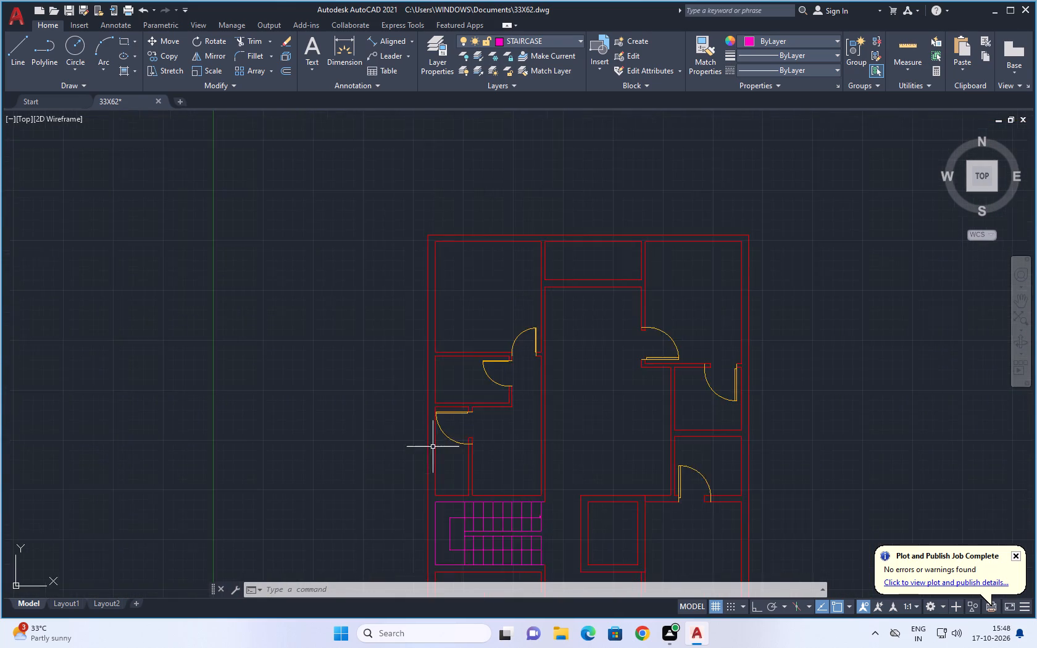
scroll(433, 447, "up", 2)
left_click(485, 418)
left_click(469, 444)
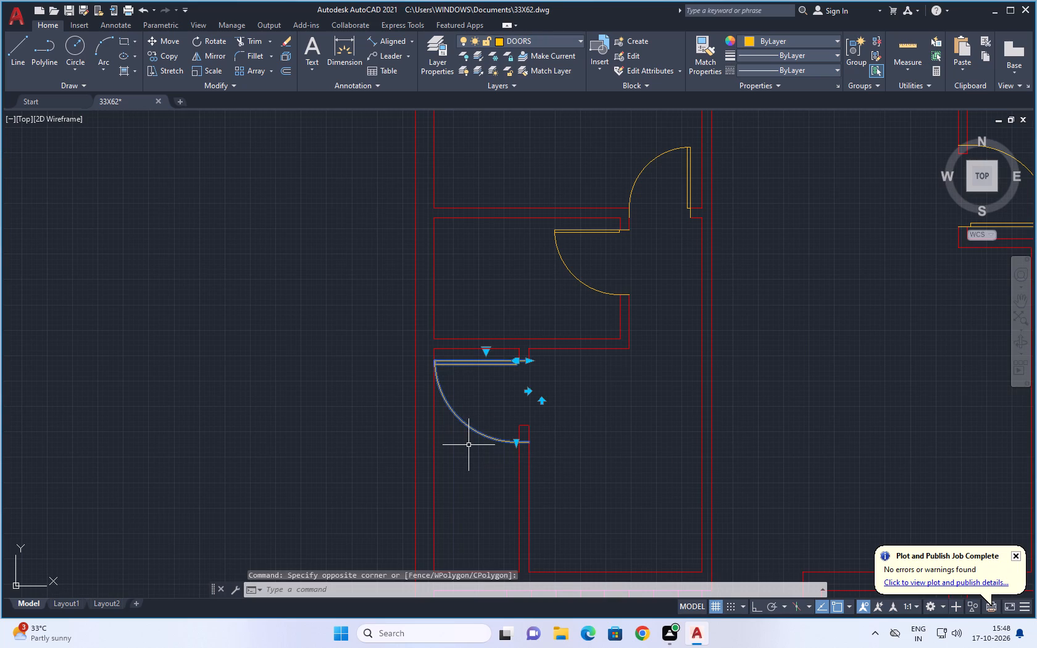
type("SC")
key("space")
scroll(525, 379, "up", 2)
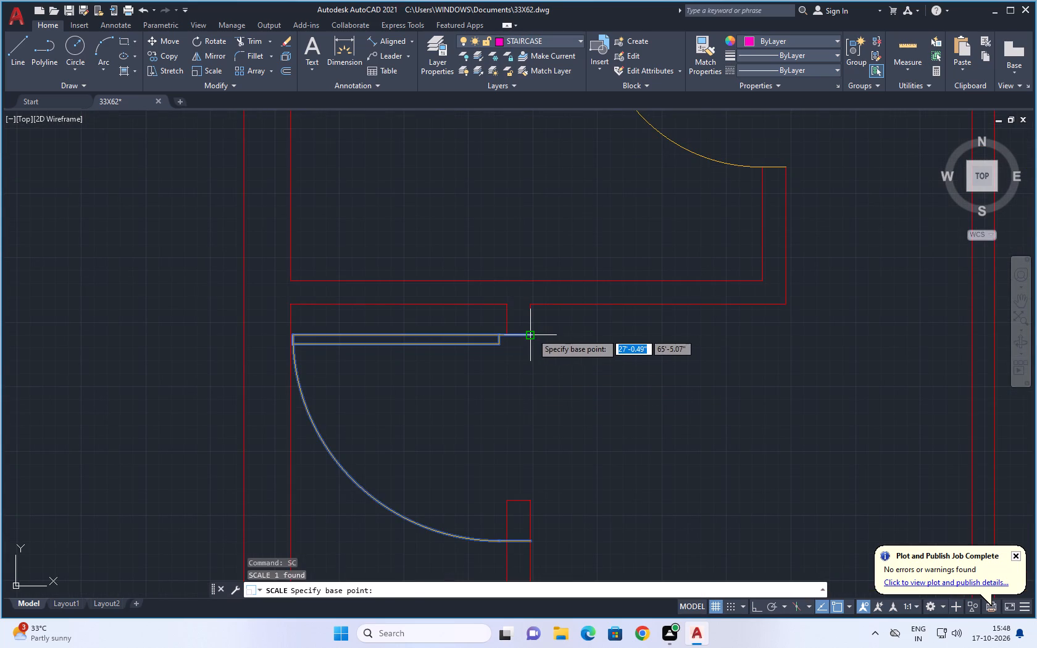
left_click(530, 333)
type("R")
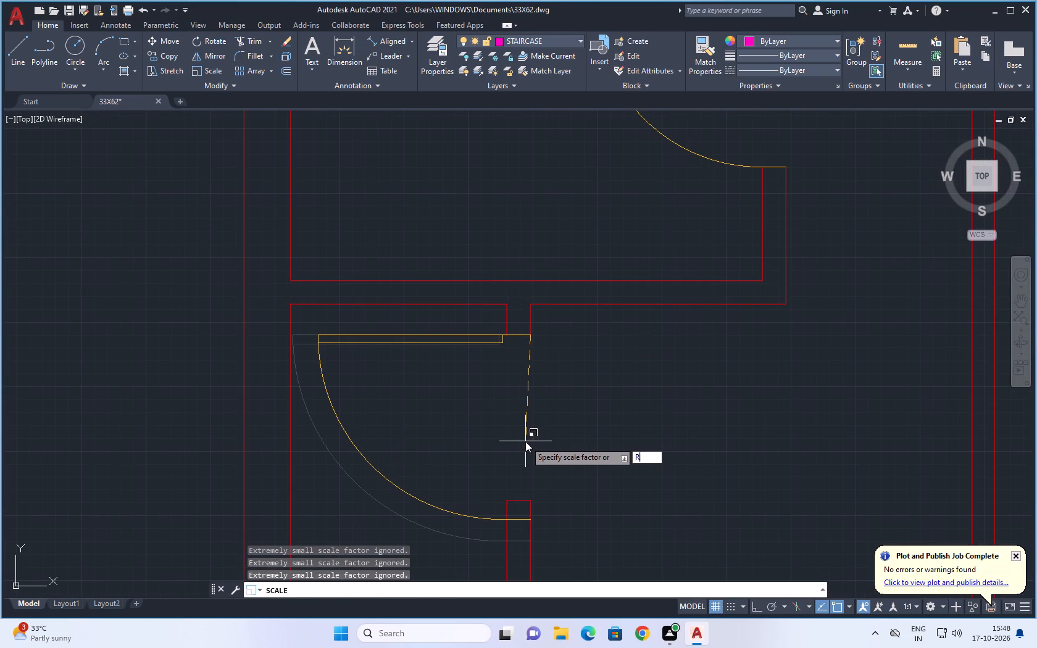
key("space")
left_click(533, 335)
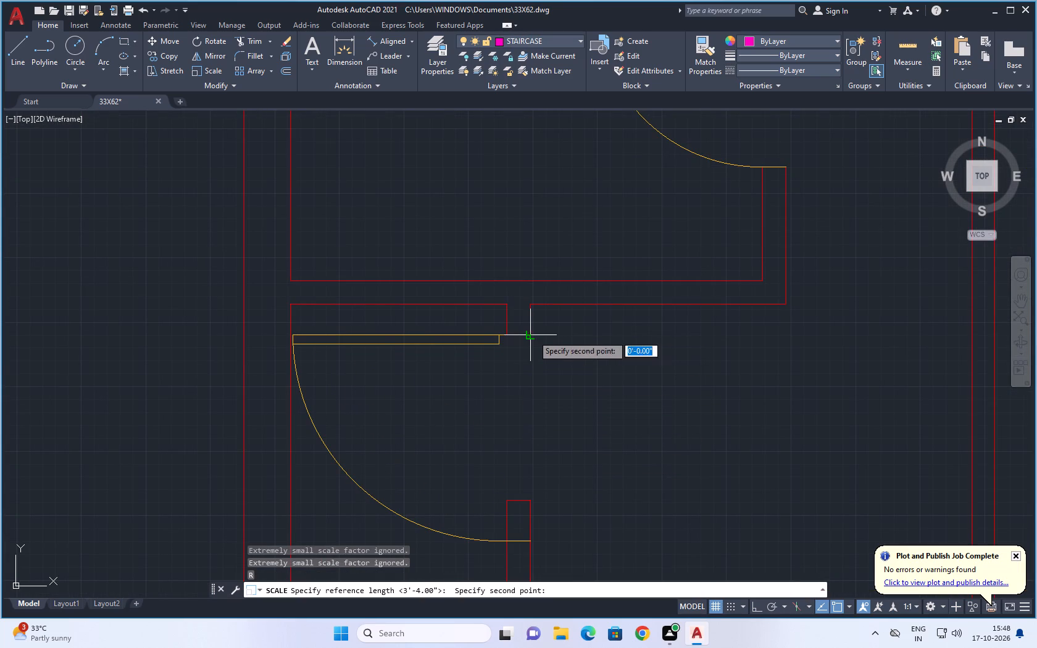
left_click(534, 542)
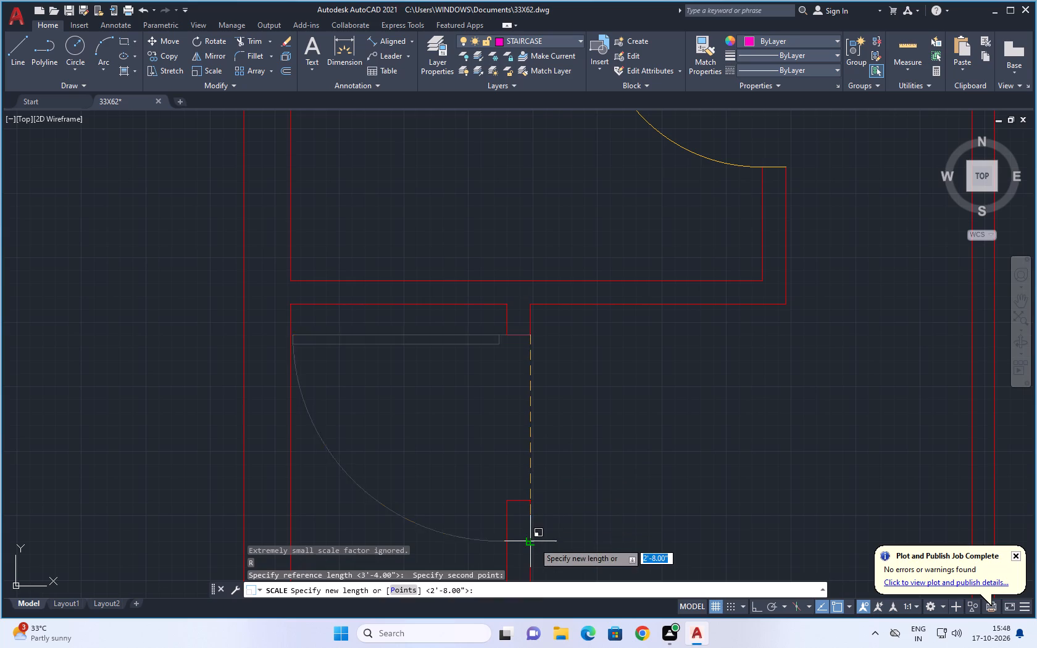
left_click(531, 502)
Scale the corner door of the room below the staircase by reference about its right jamb endpoint to match its wall opening.
scroll(590, 501, "down", 3)
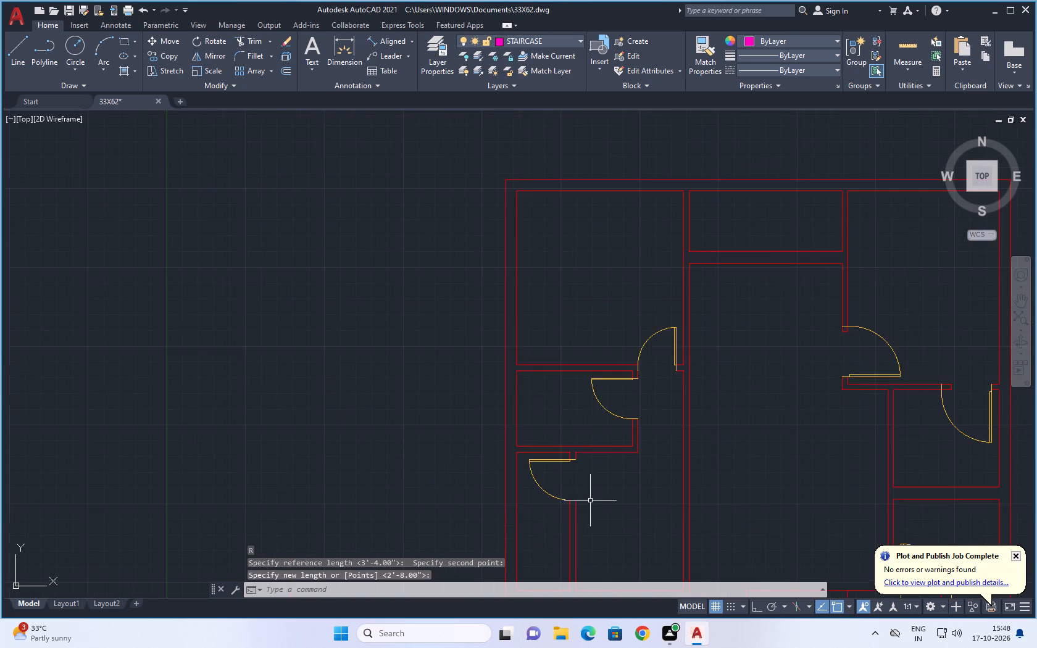
scroll(590, 501, "down", 2)
middle_click_drag(601, 473, 562, 218)
scroll(573, 399, "up", 4)
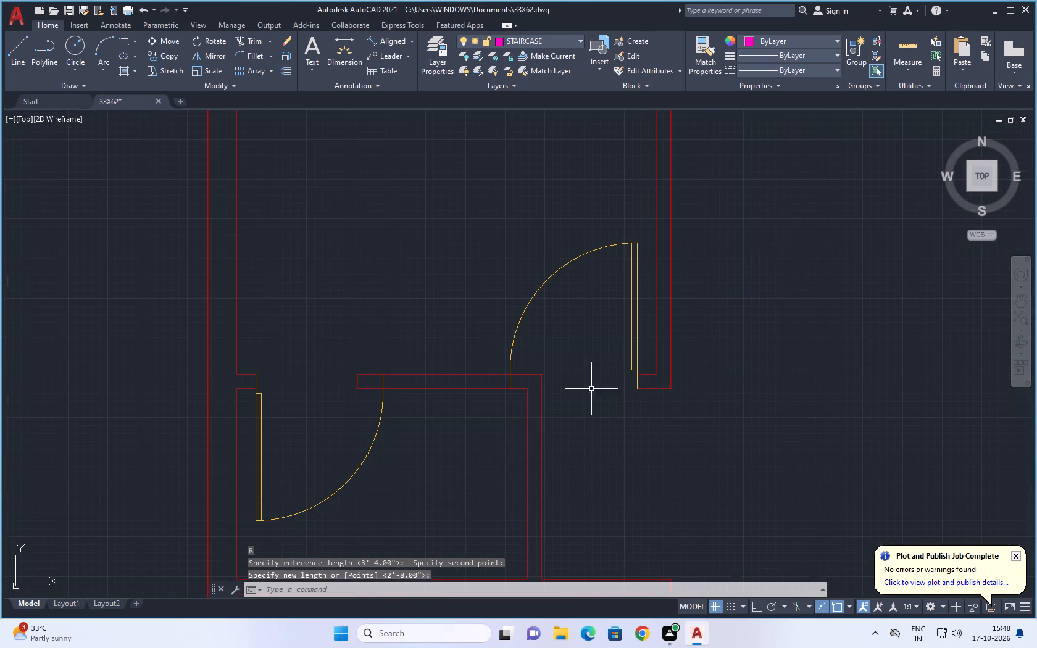
left_click(646, 352)
left_click(617, 368)
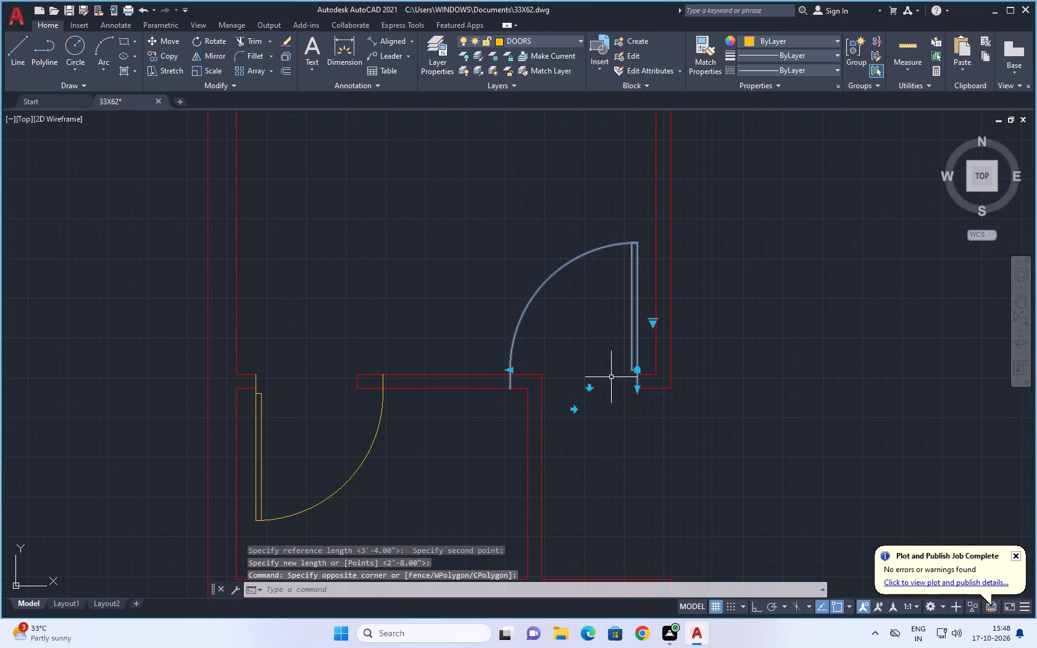
type("SC")
key("space")
scroll(635, 395, "up", 1)
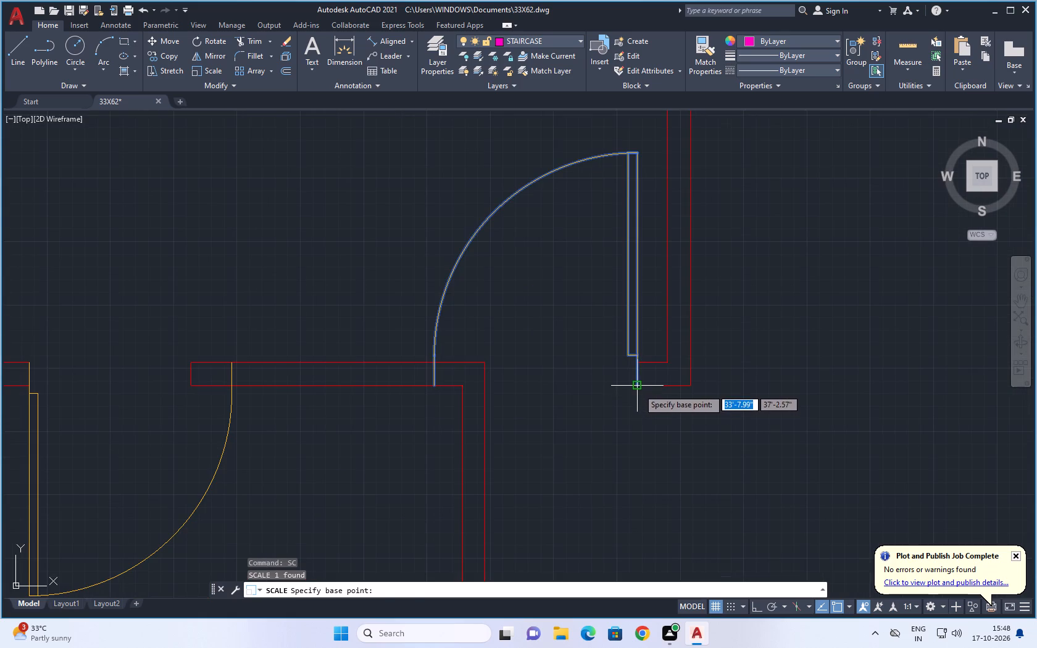
left_click(638, 388)
type("R")
key("space")
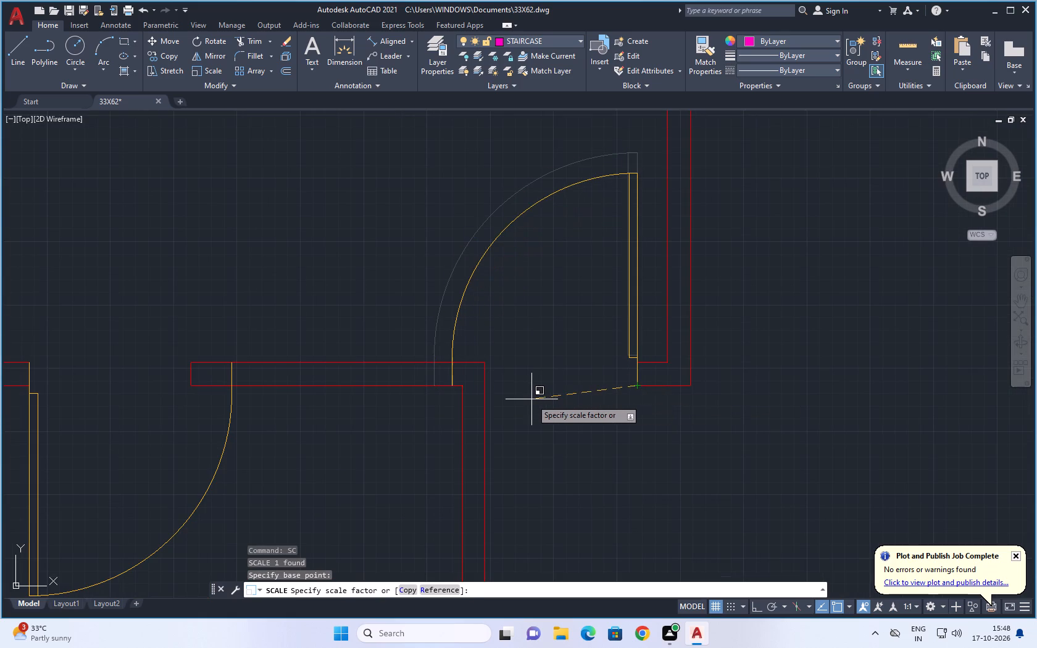
left_click(635, 386)
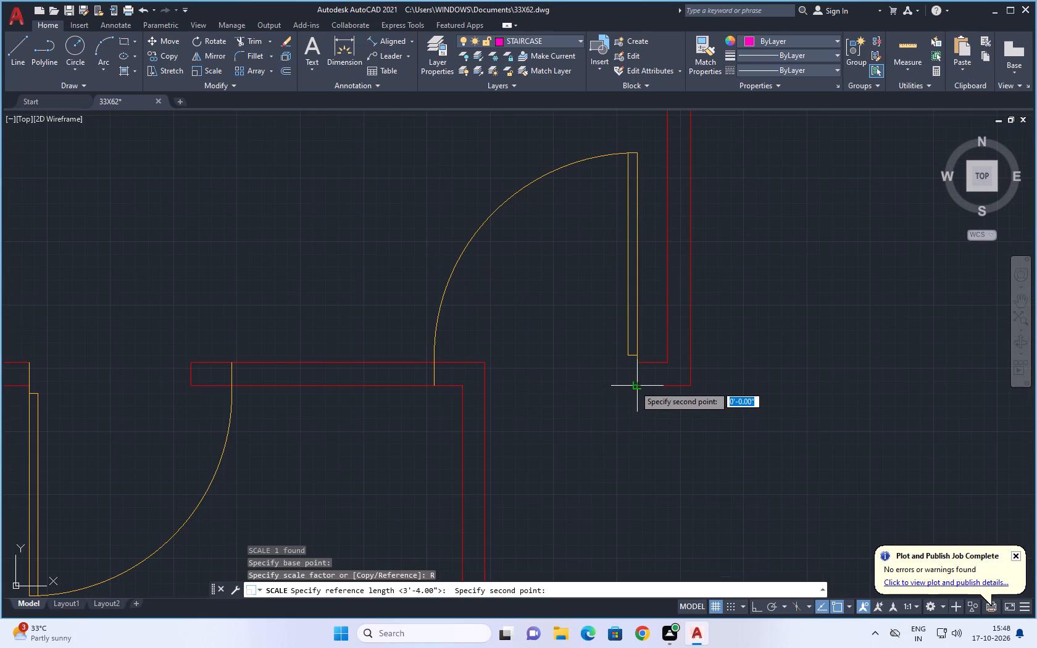
left_click(435, 388)
left_click(483, 388)
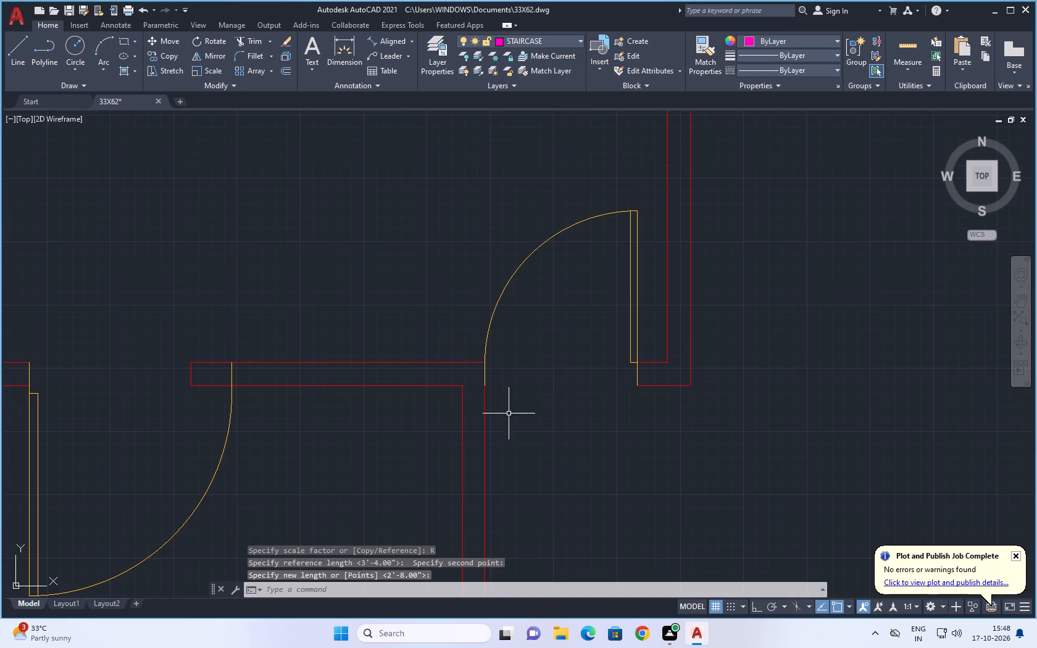
Scale the door of the small room directly below the staircase-side room by reference about its hinge-side jamb endpoint to the 2'-8" opening.
scroll(514, 419, "down", 2)
middle_click_drag(427, 452, 499, 462)
scroll(444, 444, "up", 1)
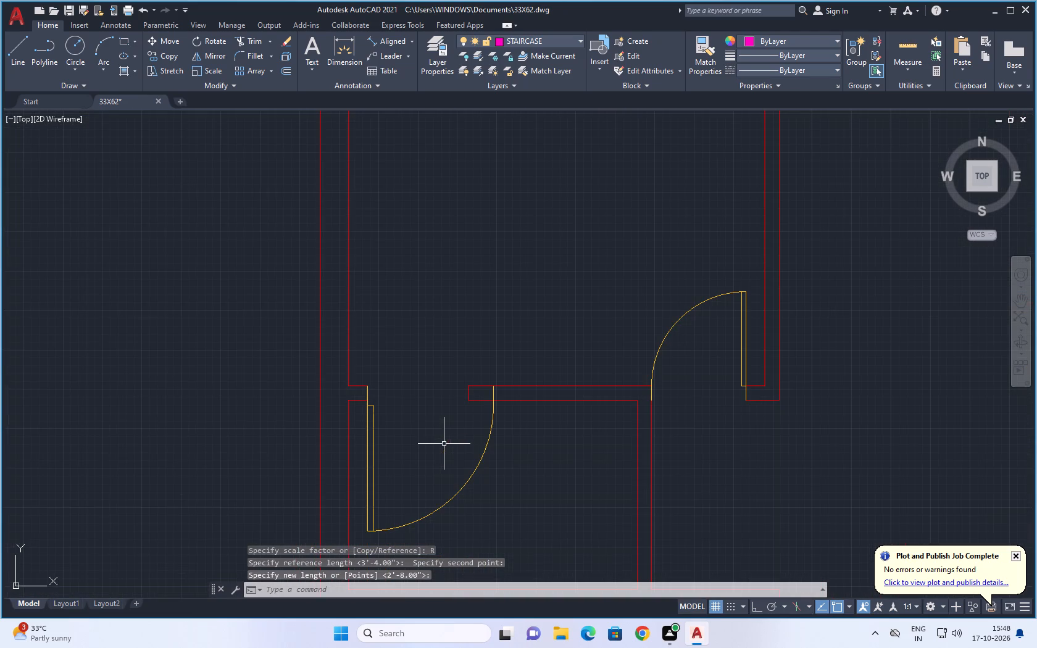
scroll(444, 444, "up", 1)
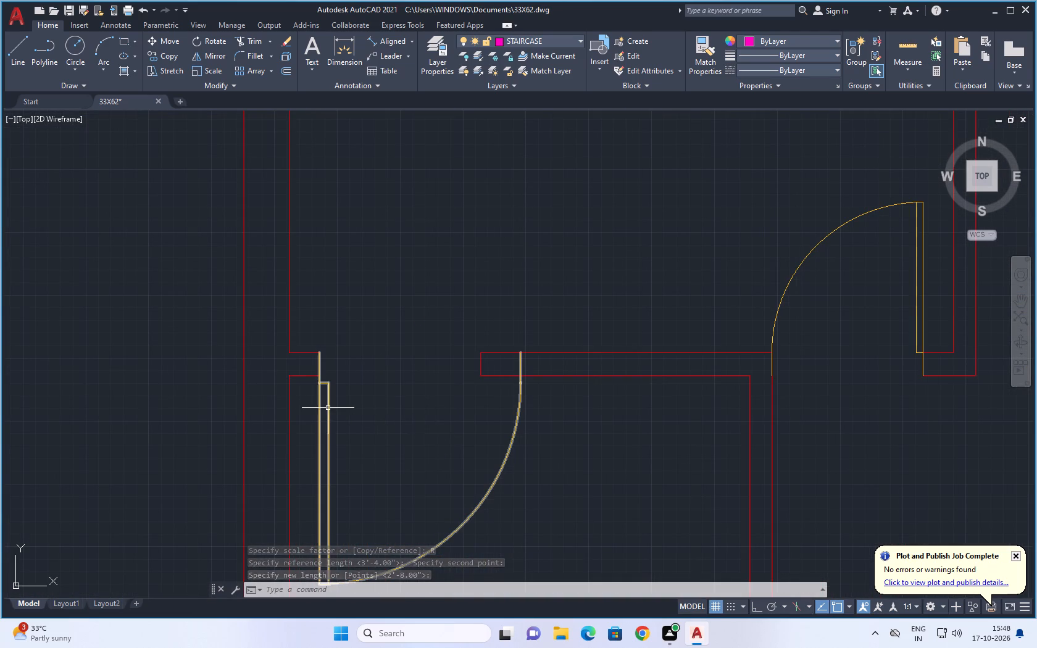
left_click(328, 408)
type("SC")
key("space")
scroll(339, 359, "up", 2)
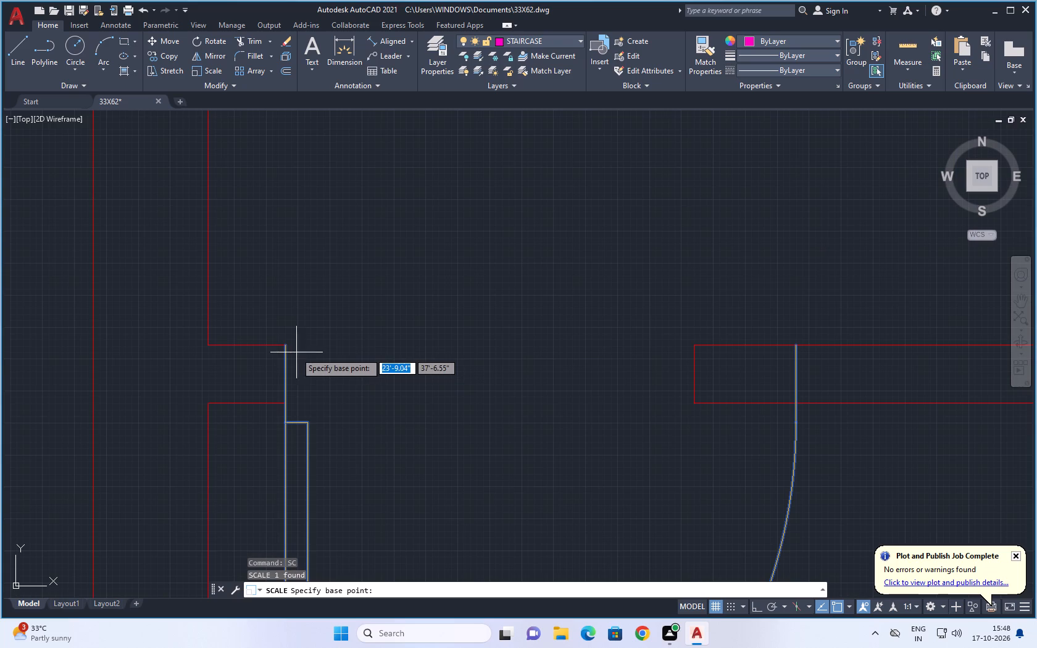
left_click(285, 349)
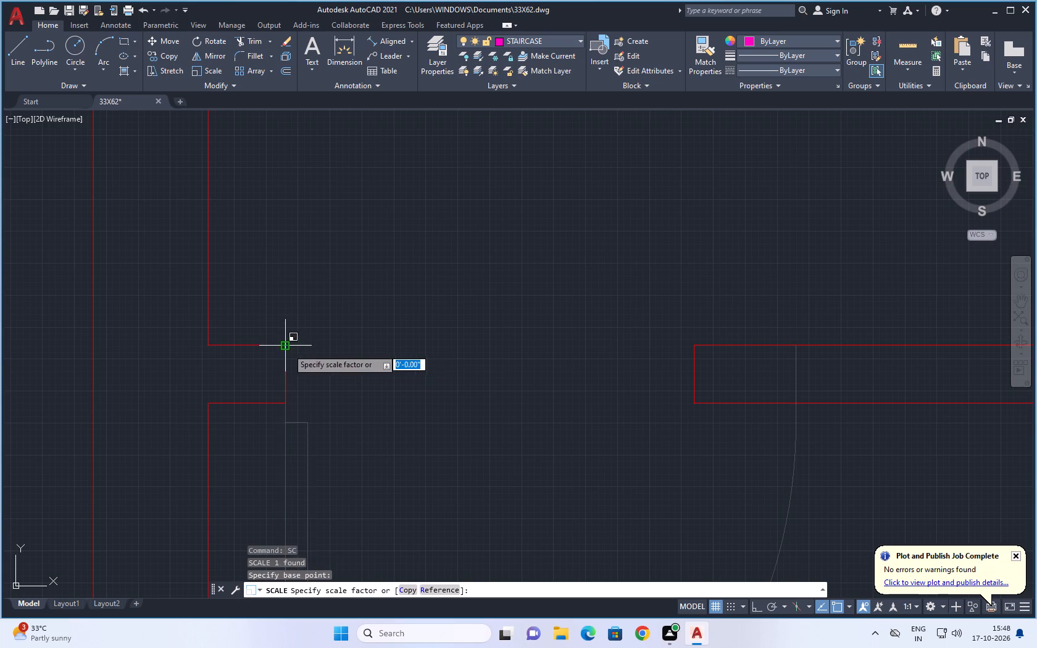
type("R")
key("space")
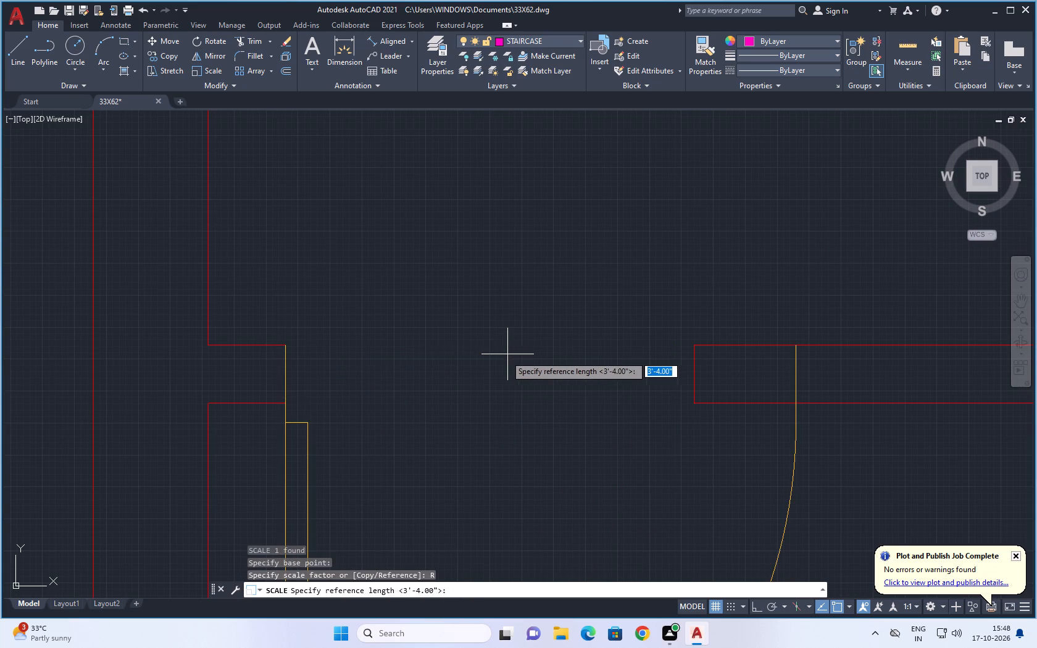
left_click(287, 348)
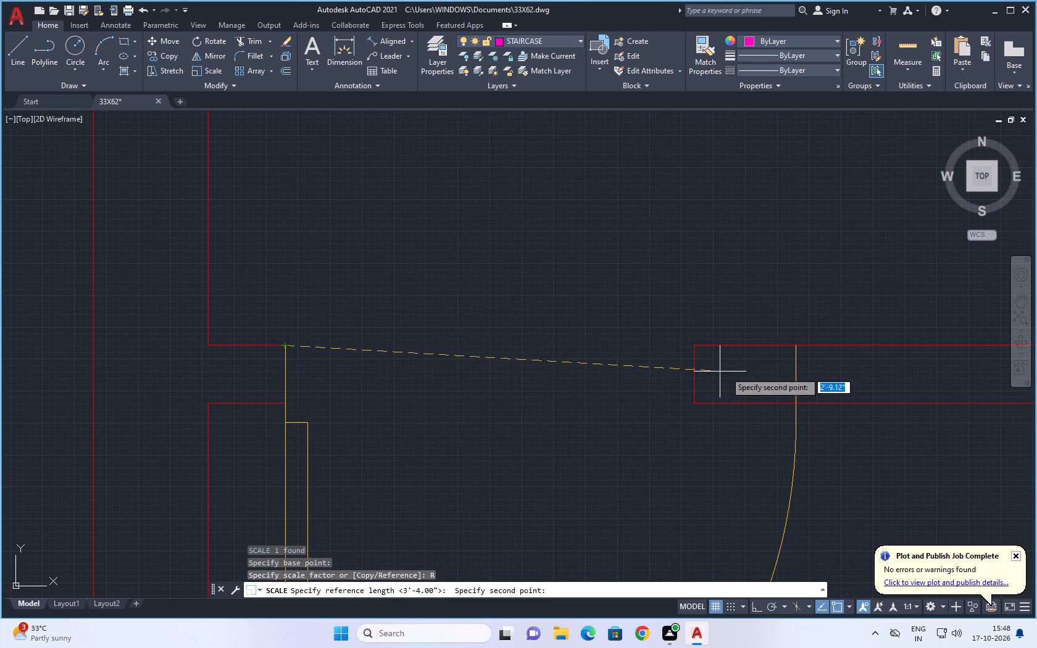
left_click(796, 351)
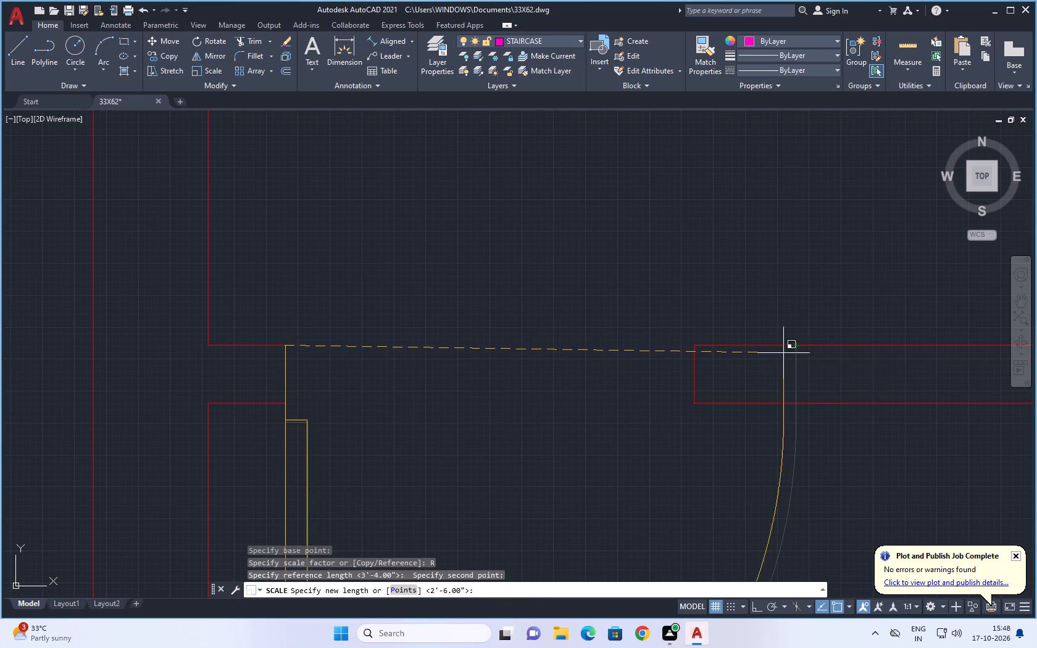
left_click(694, 349)
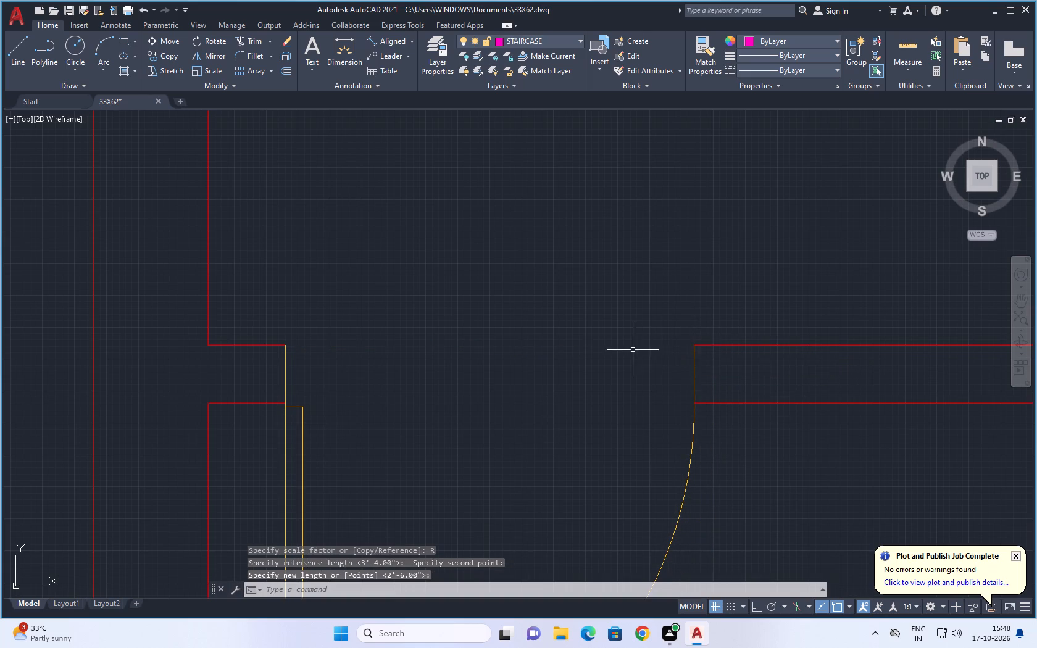
Scale the door of the narrow bottom-left corner room by reference about its upper jamb endpoint to the 2'-8" opening.
scroll(623, 349, "down", 5)
middle_click_drag(630, 418, 609, 334)
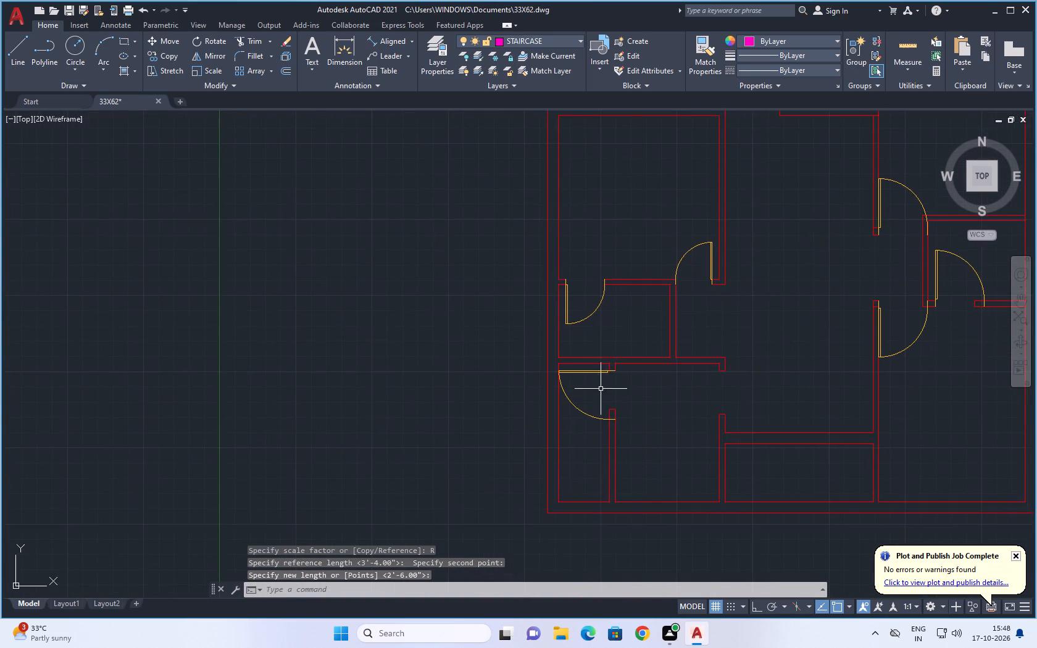
scroll(601, 390, "up", 2)
left_click(582, 400)
left_click(528, 473)
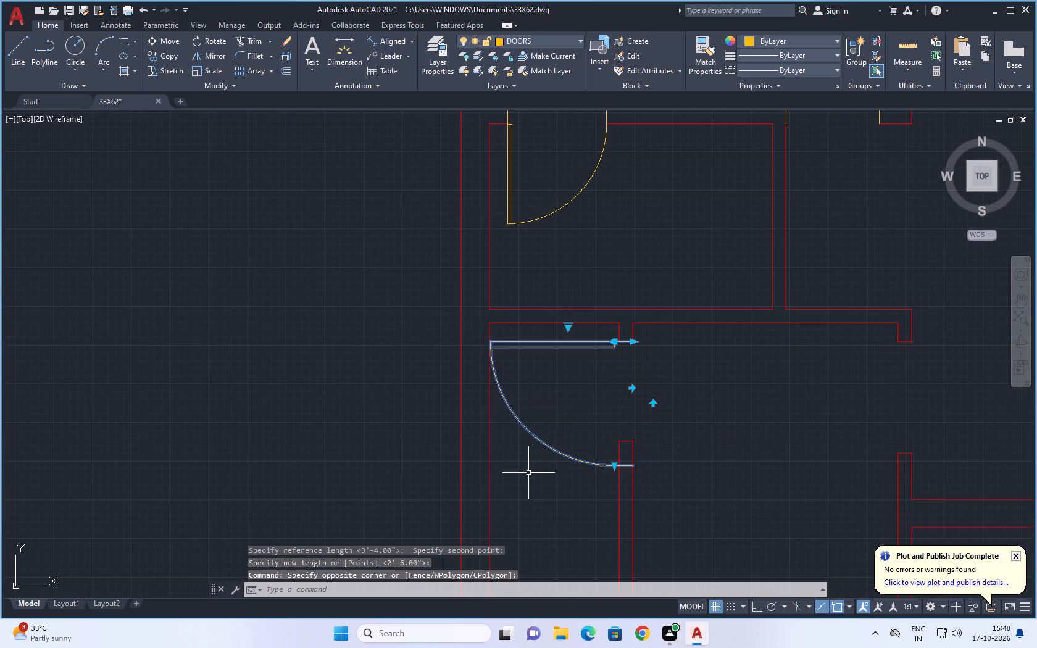
type("SC")
key("space")
scroll(617, 397, "up", 2)
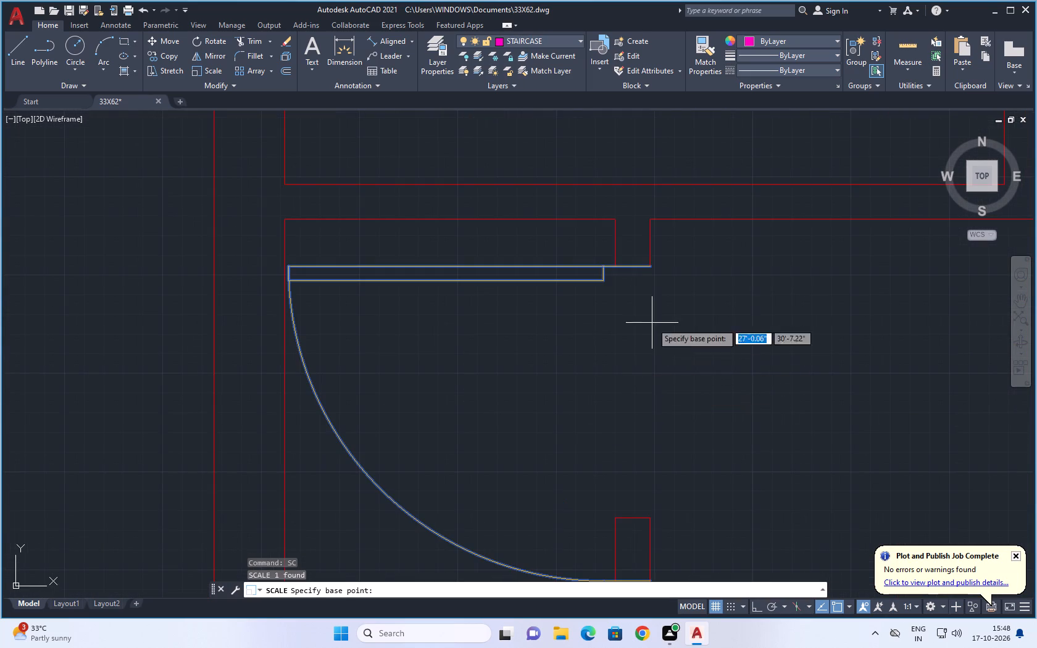
left_click(651, 265)
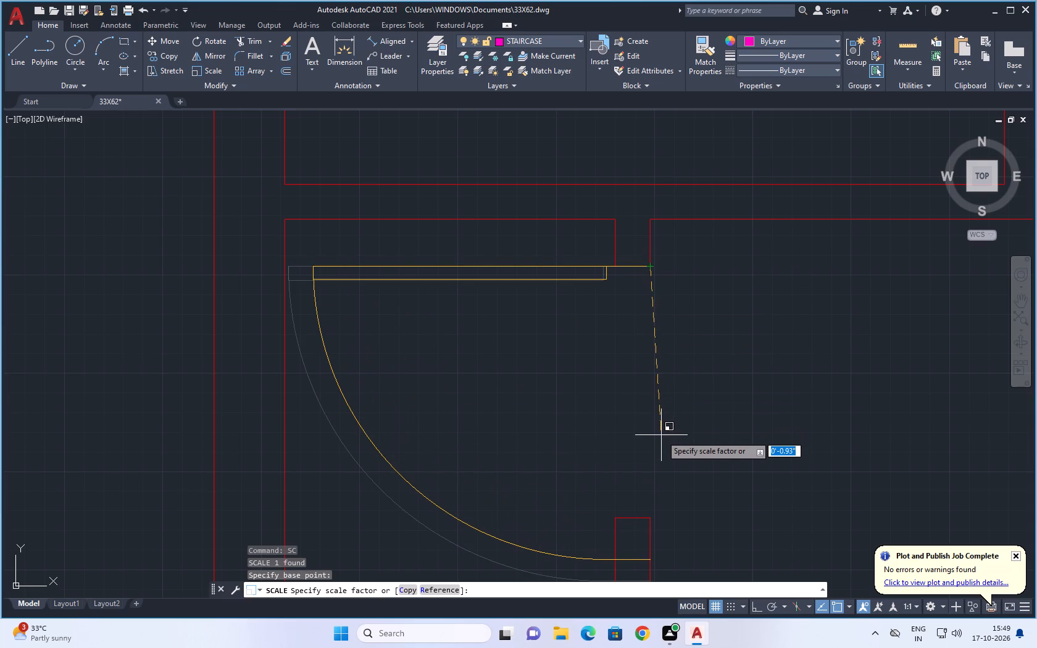
type("R")
key("space")
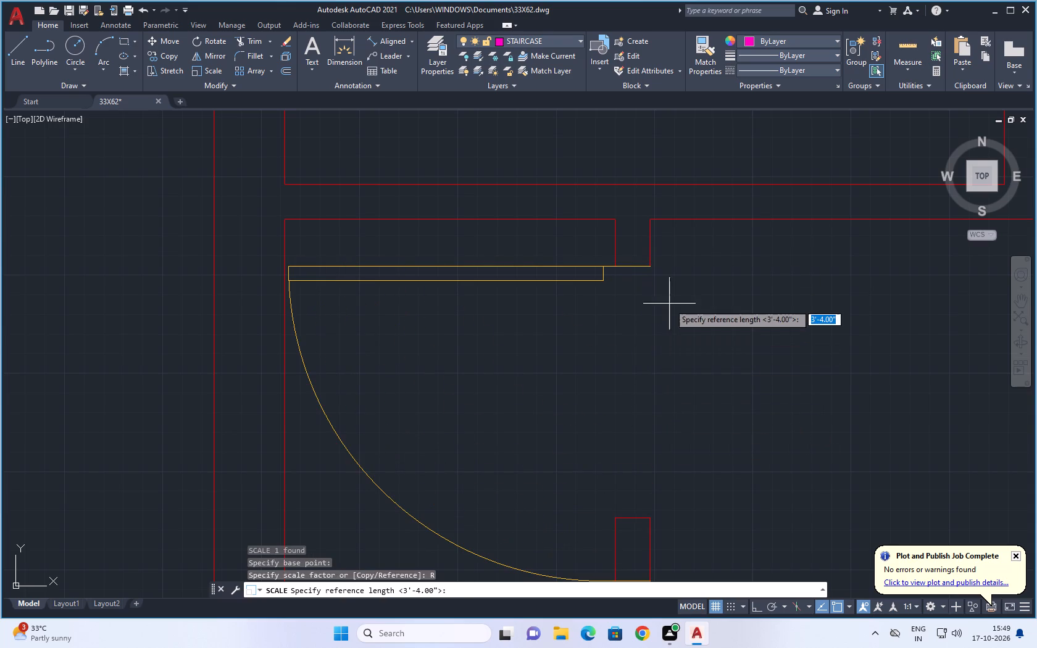
left_click(649, 265)
scroll(653, 421, "down", 2)
middle_click_drag(653, 431, 651, 338)
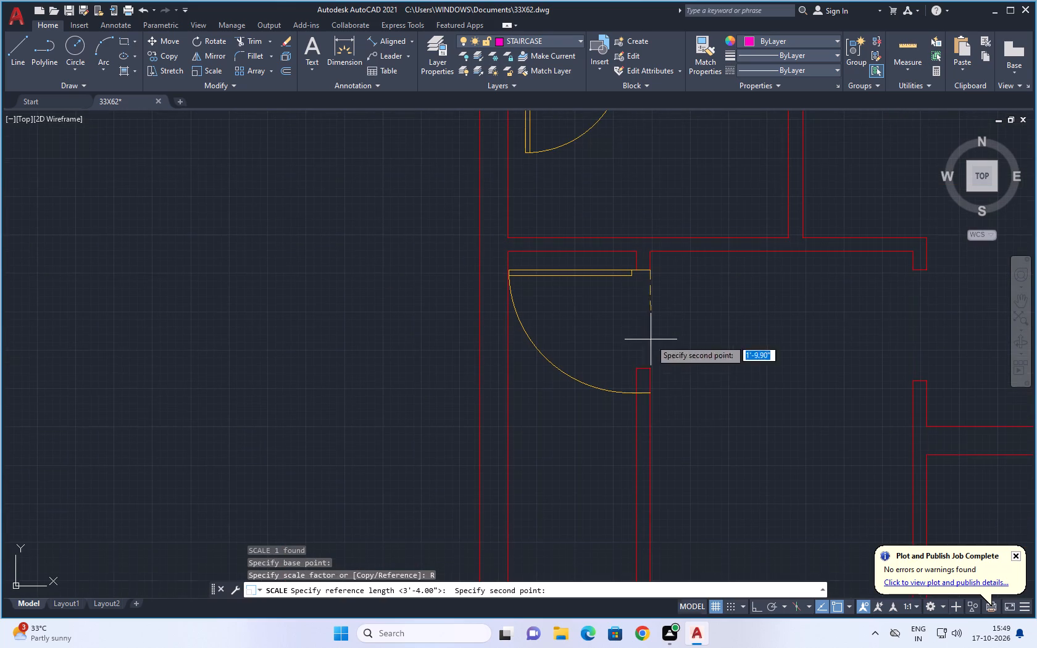
scroll(654, 400, "up", 3)
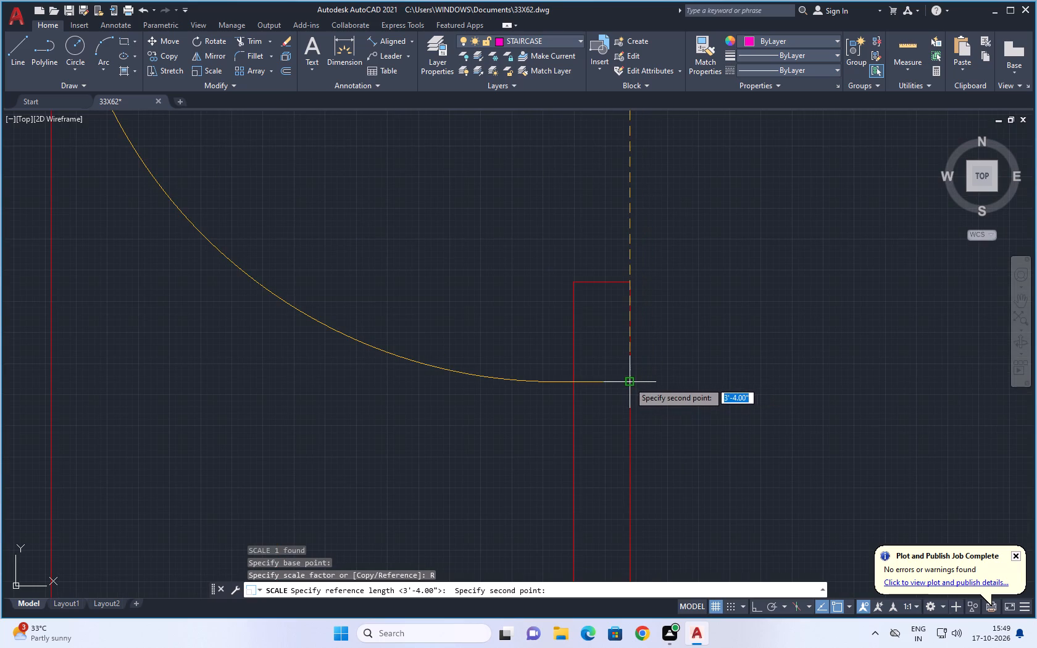
left_click(629, 382)
left_click(630, 285)
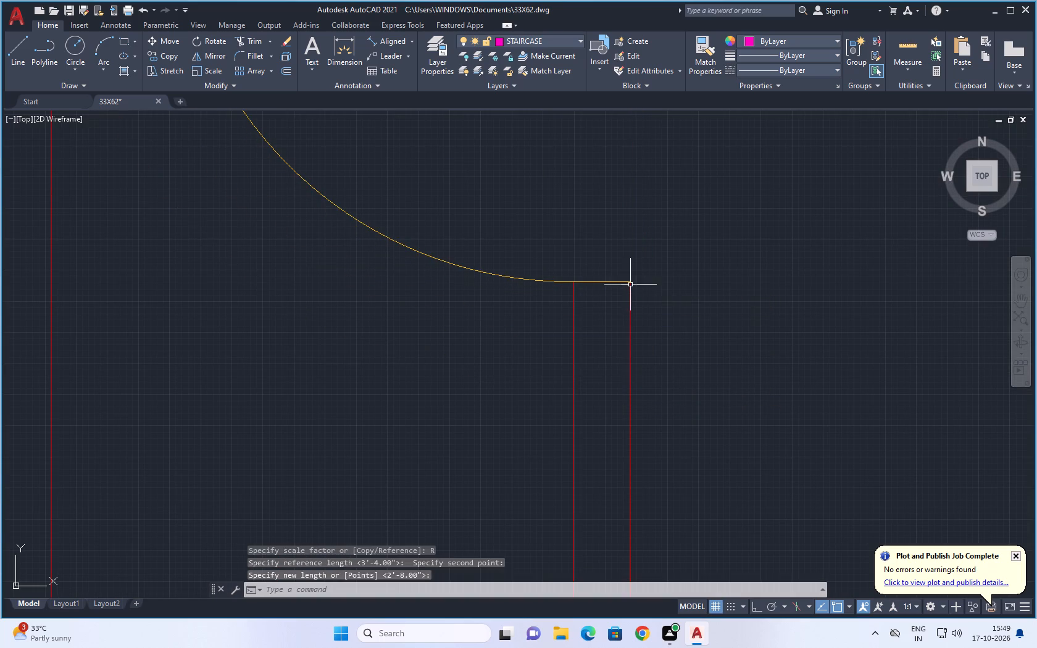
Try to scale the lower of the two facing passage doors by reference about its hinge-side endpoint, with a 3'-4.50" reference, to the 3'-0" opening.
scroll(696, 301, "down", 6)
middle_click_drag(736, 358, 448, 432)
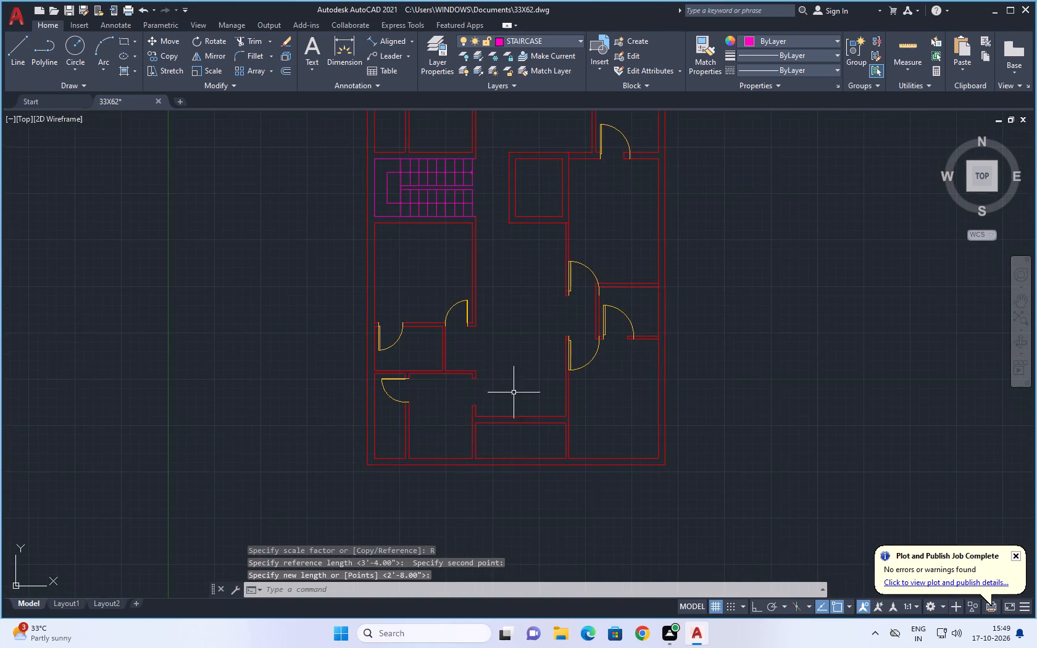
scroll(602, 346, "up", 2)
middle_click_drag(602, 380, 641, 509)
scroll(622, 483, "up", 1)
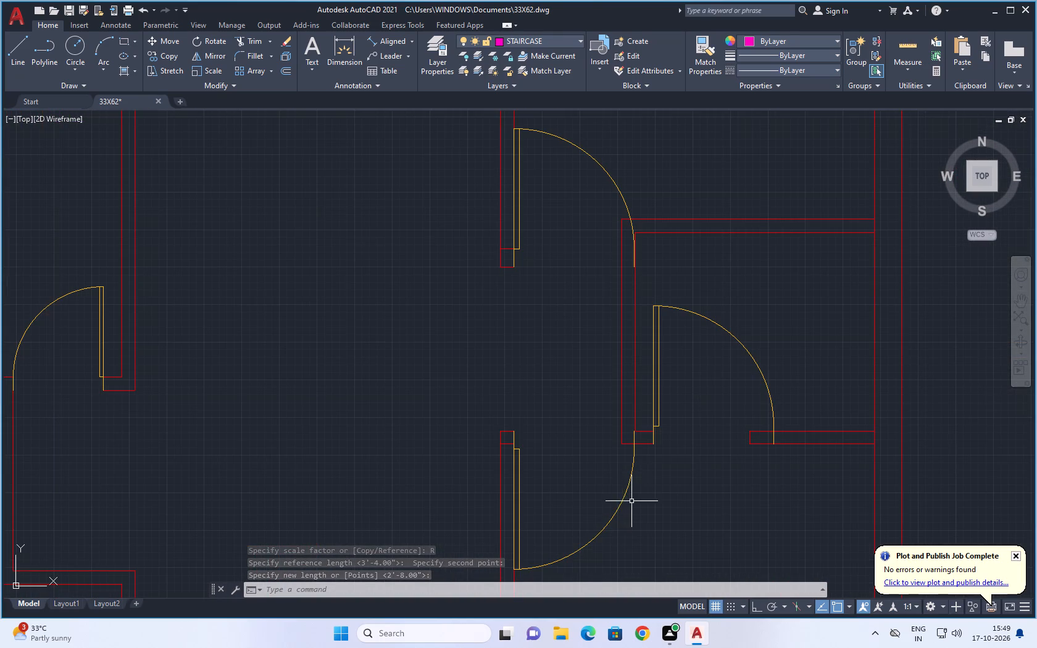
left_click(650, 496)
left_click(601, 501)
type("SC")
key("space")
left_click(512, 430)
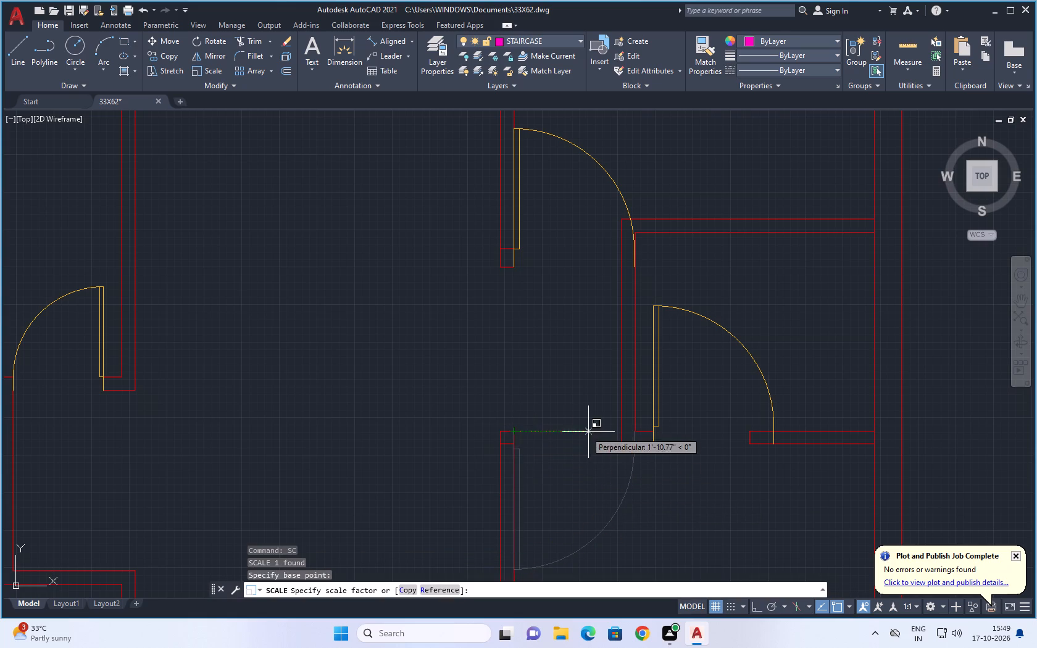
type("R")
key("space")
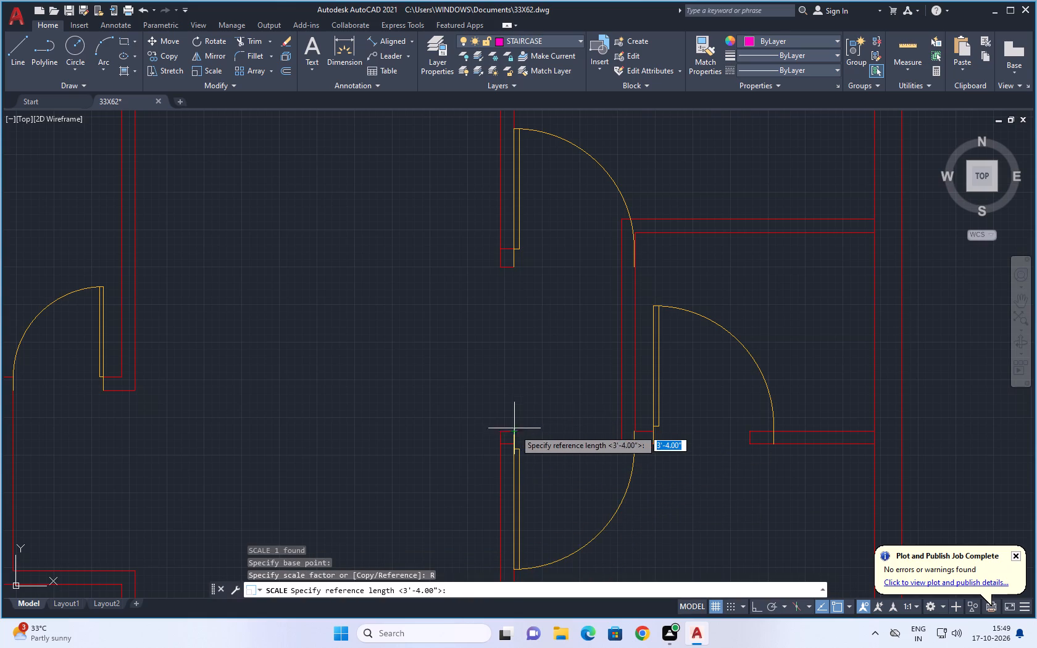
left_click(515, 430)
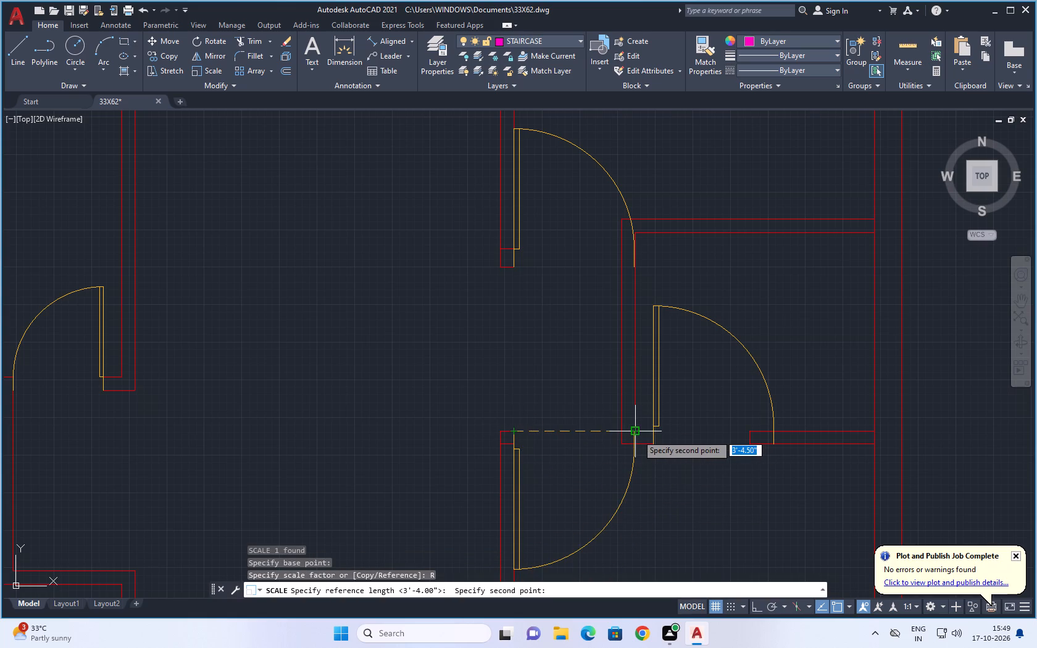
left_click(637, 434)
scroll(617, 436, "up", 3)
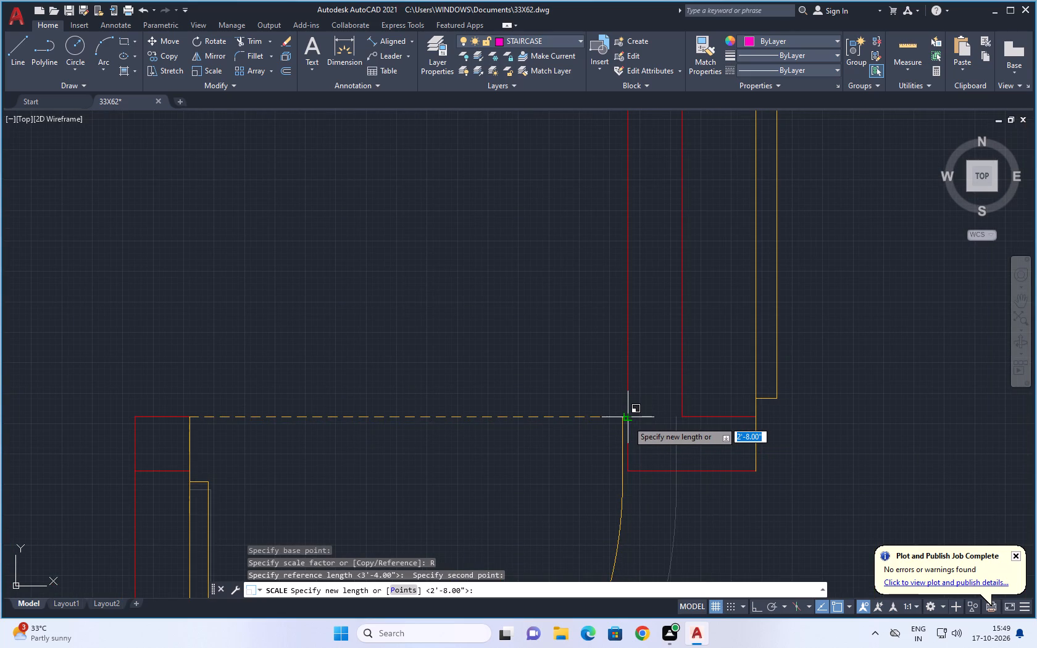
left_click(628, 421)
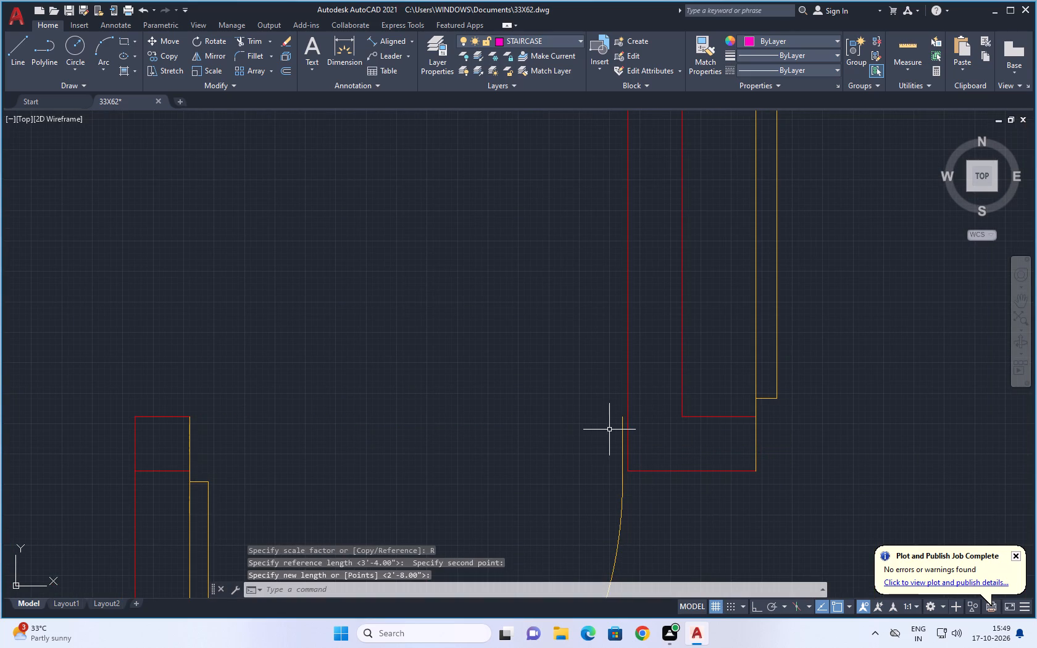
Scale the lower facing passage door by reference about its hinge-side endpoint, measuring to its swing-side endpoint, to fit the 3'-0" opening exactly.
left_click(622, 428)
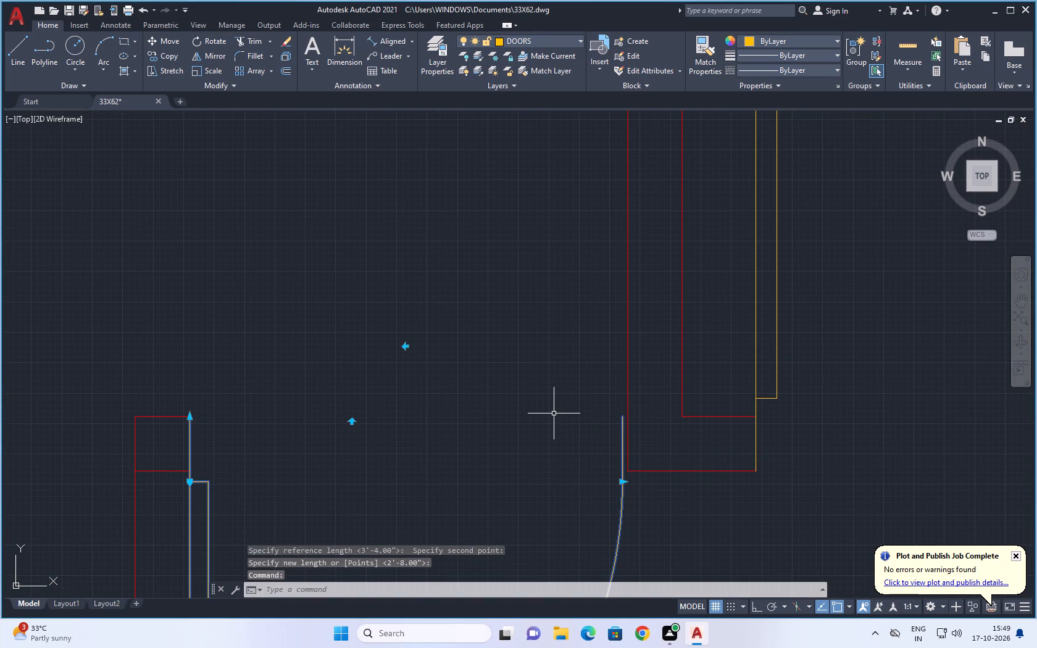
type("SC")
key("space")
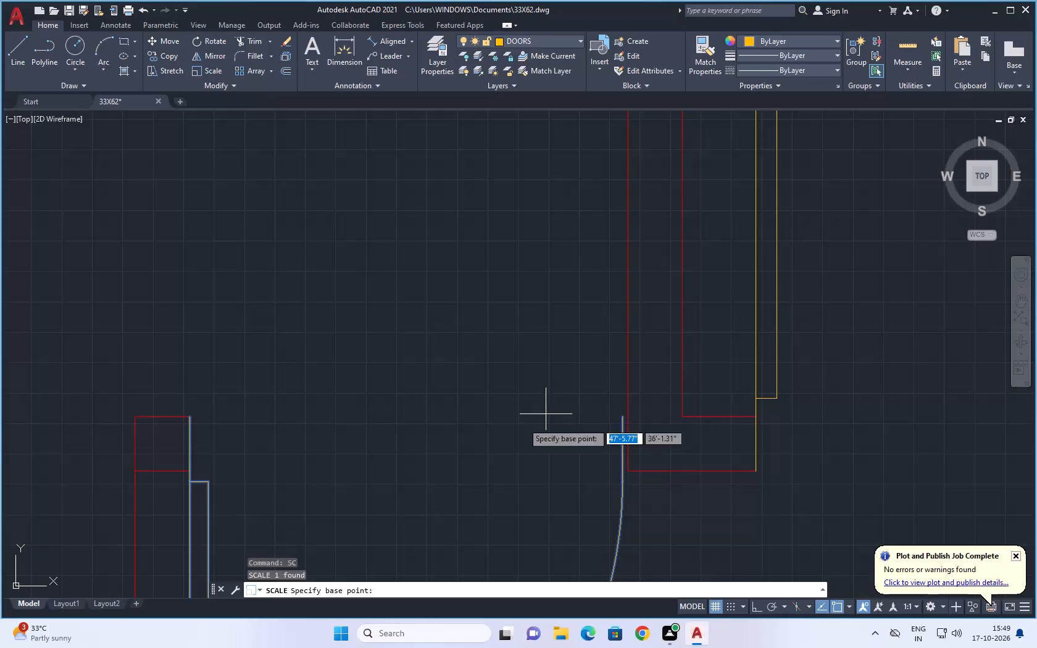
left_click(193, 417)
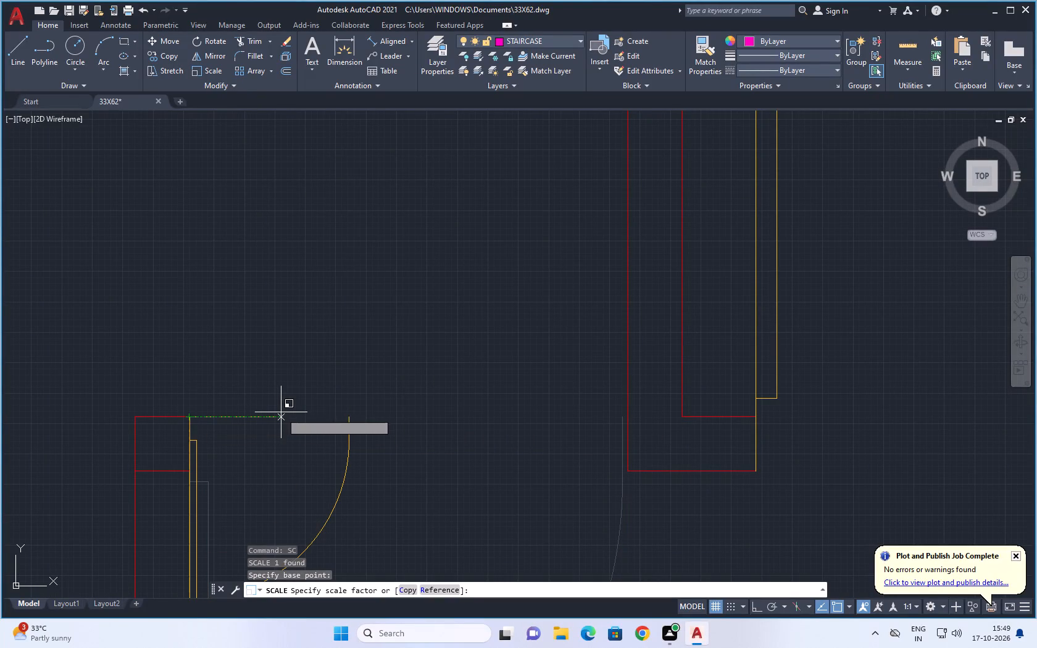
type("R")
key("space")
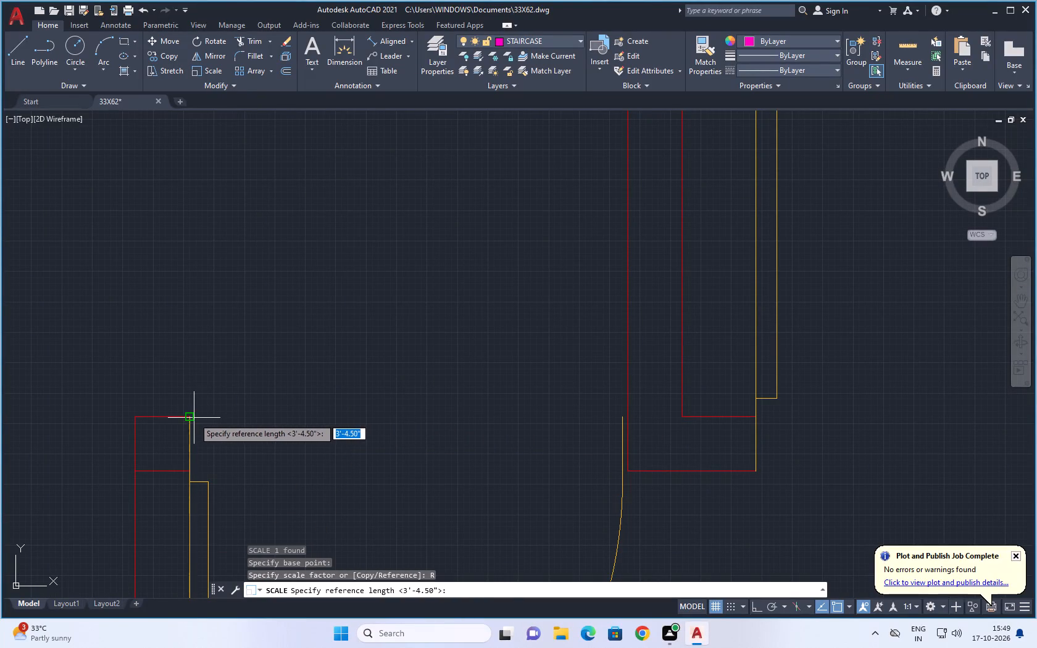
left_click(193, 418)
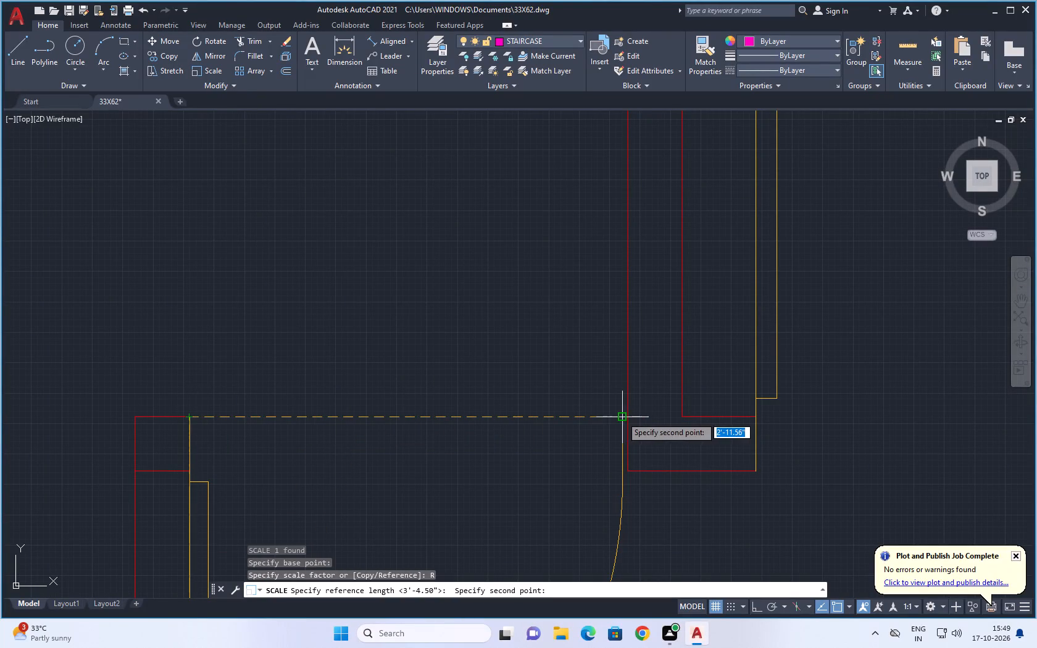
left_click(622, 417)
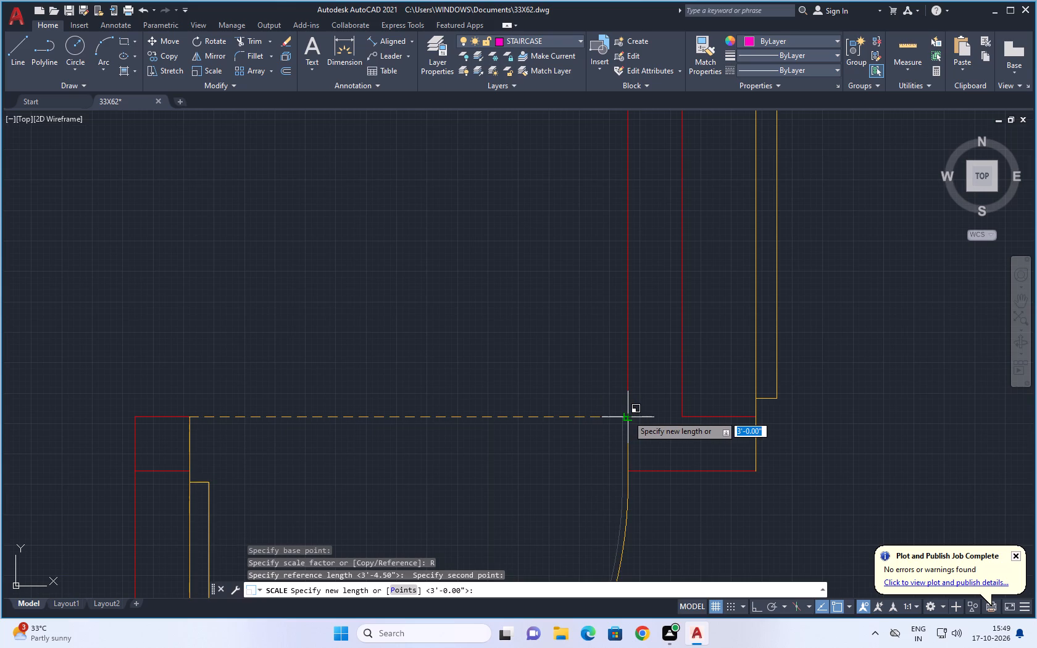
left_click(628, 415)
Scale the upper facing passage door by reference about its hinge-side endpoint, measuring to its swing-side endpoint, to fit the 3'-0" width.
scroll(453, 422, "down", 4)
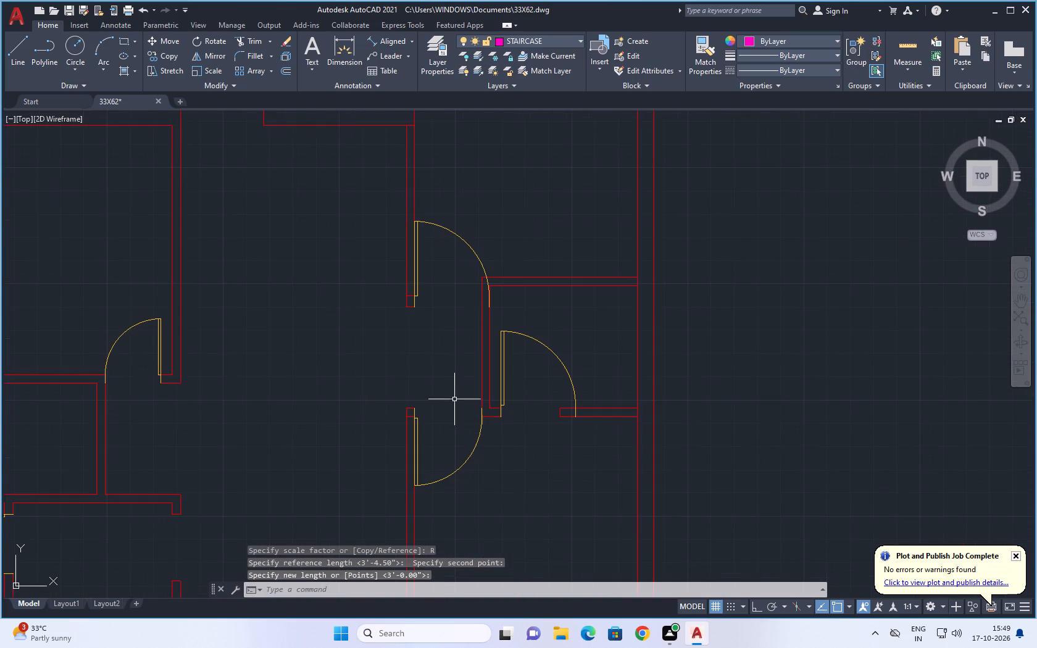
middle_click_drag(448, 365, 449, 524)
scroll(434, 458, "up", 1)
left_click(544, 354)
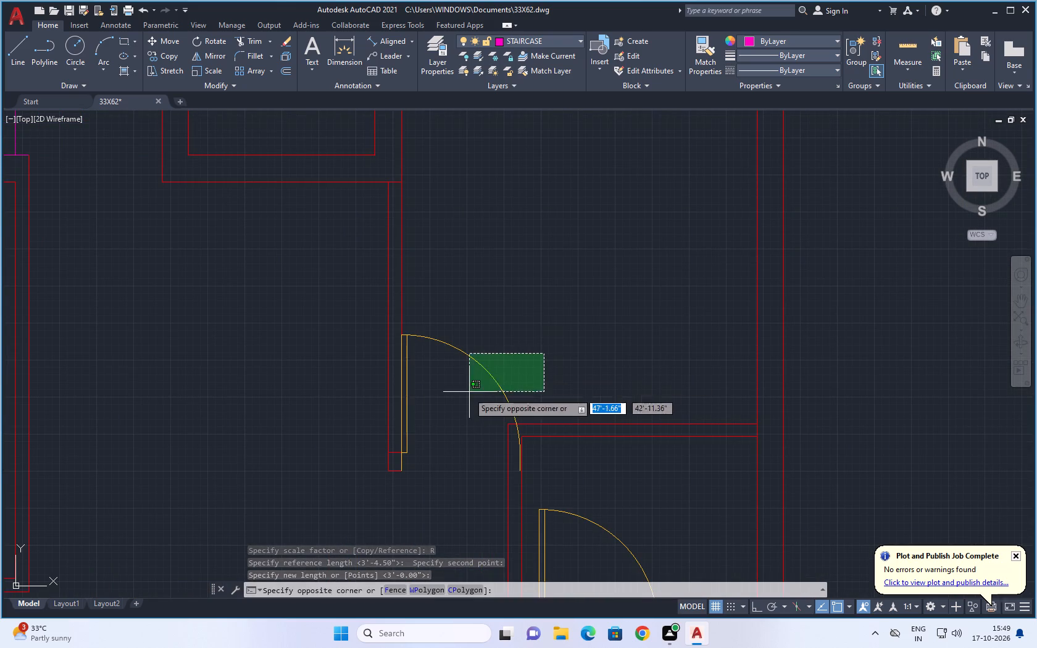
left_click(464, 396)
type("SC")
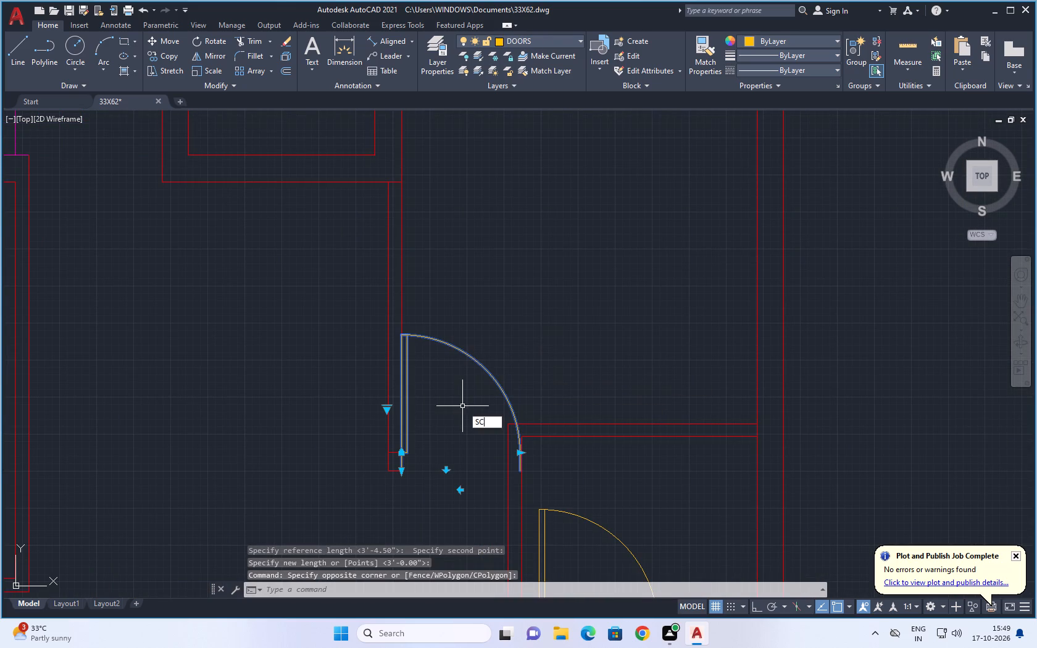
key("space")
scroll(409, 495, "up", 2)
left_click(385, 439)
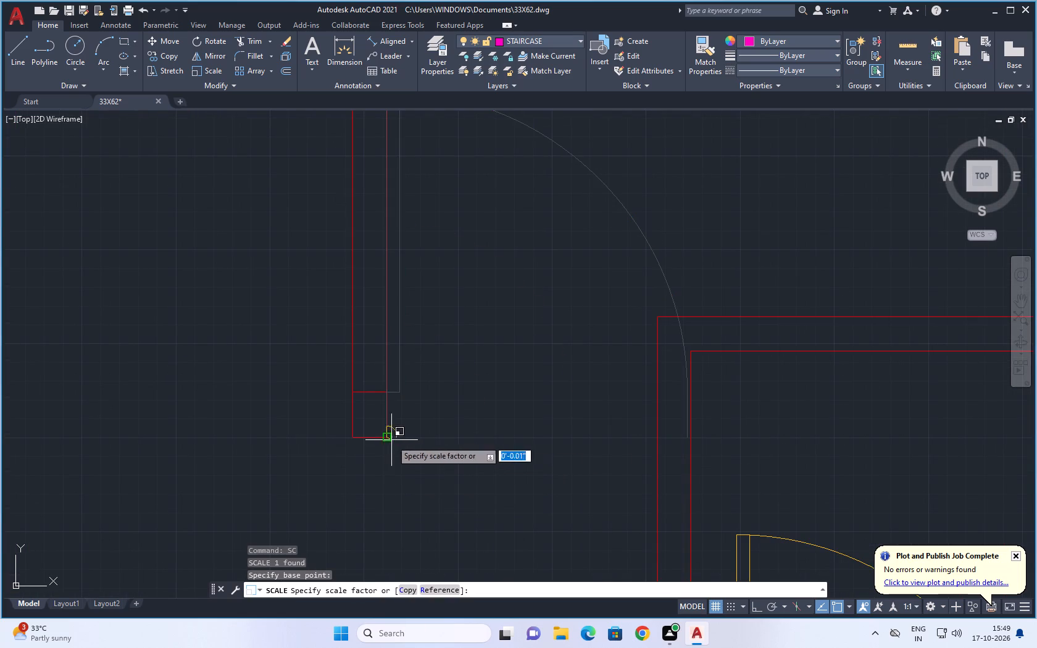
key("r")
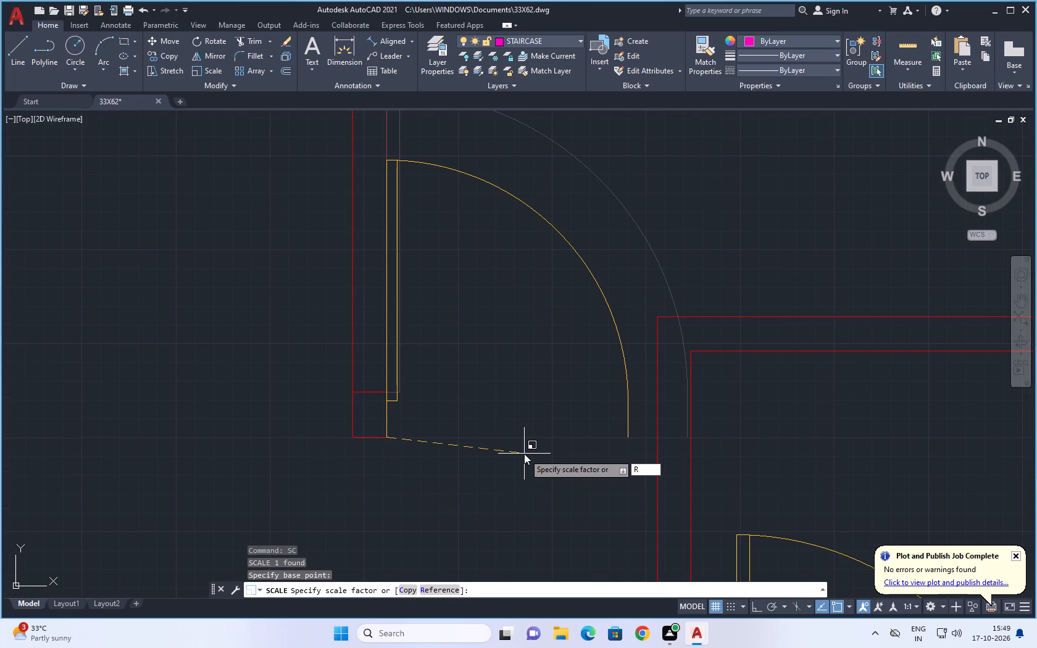
key("space")
left_click(386, 437)
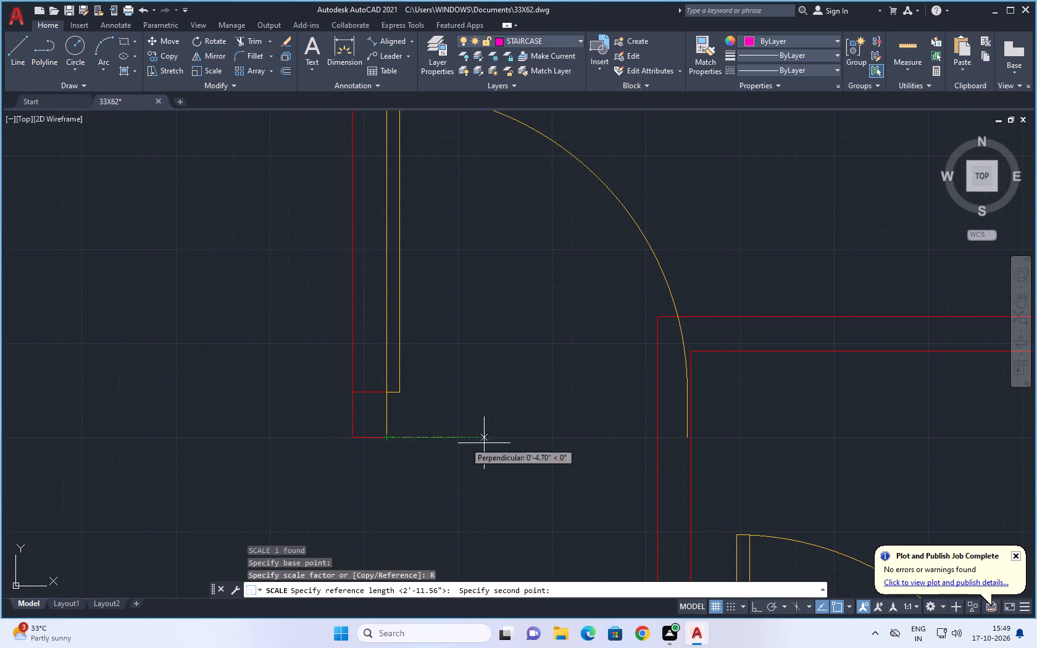
scroll(687, 444, "up", 3)
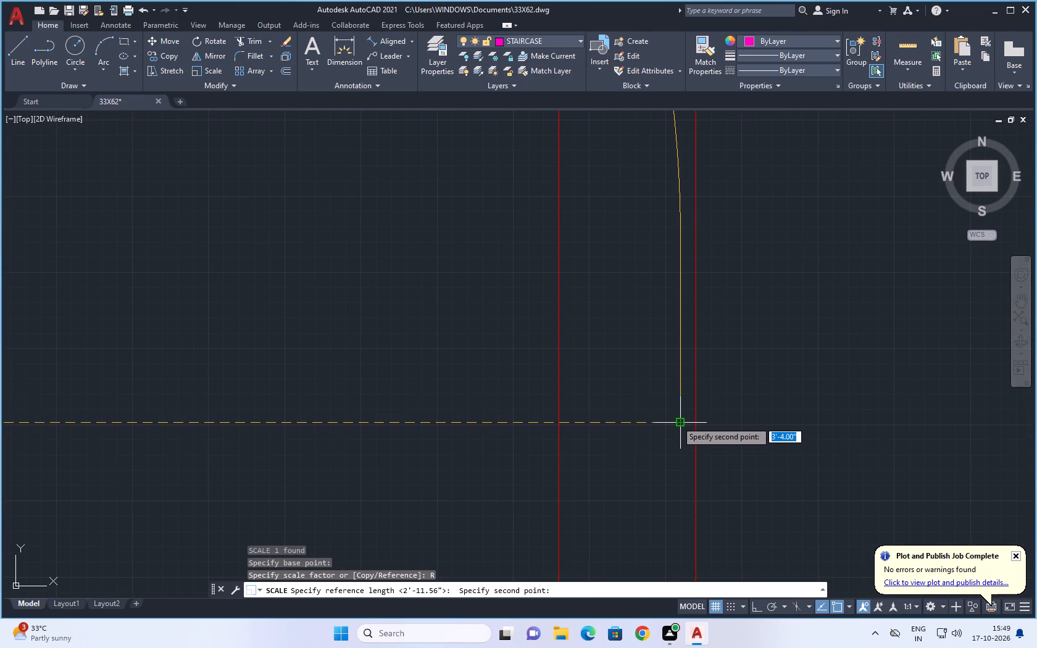
left_click(677, 421)
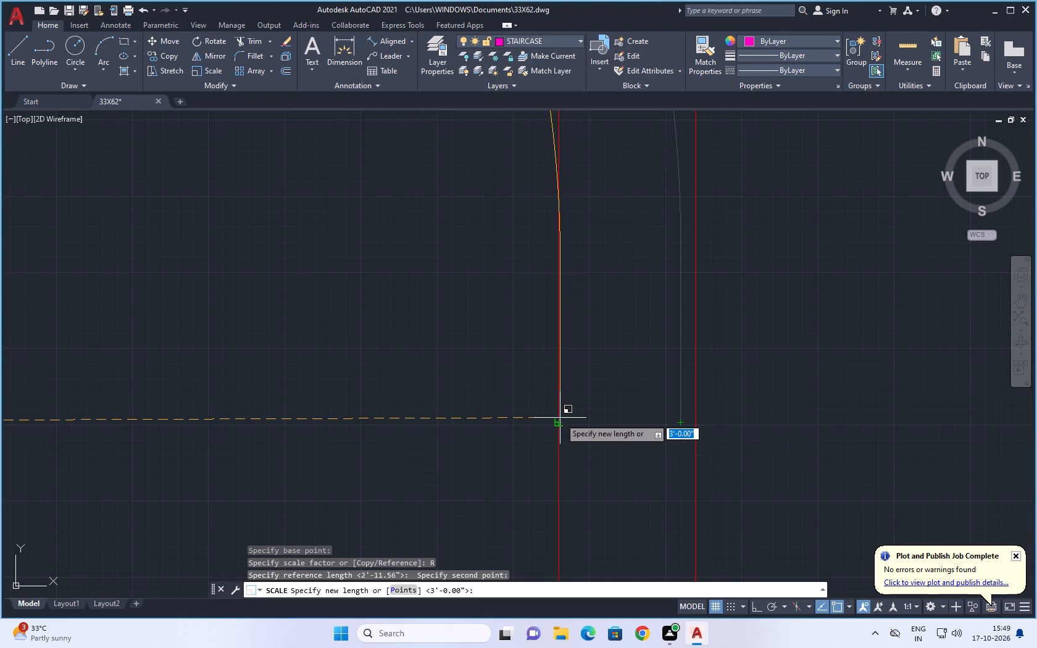
left_click(558, 422)
Scale the door of the lower of the two stacked small right-side rooms by reference about its hinge-side endpoint to the 2'-8" opening.
scroll(469, 430, "down", 4)
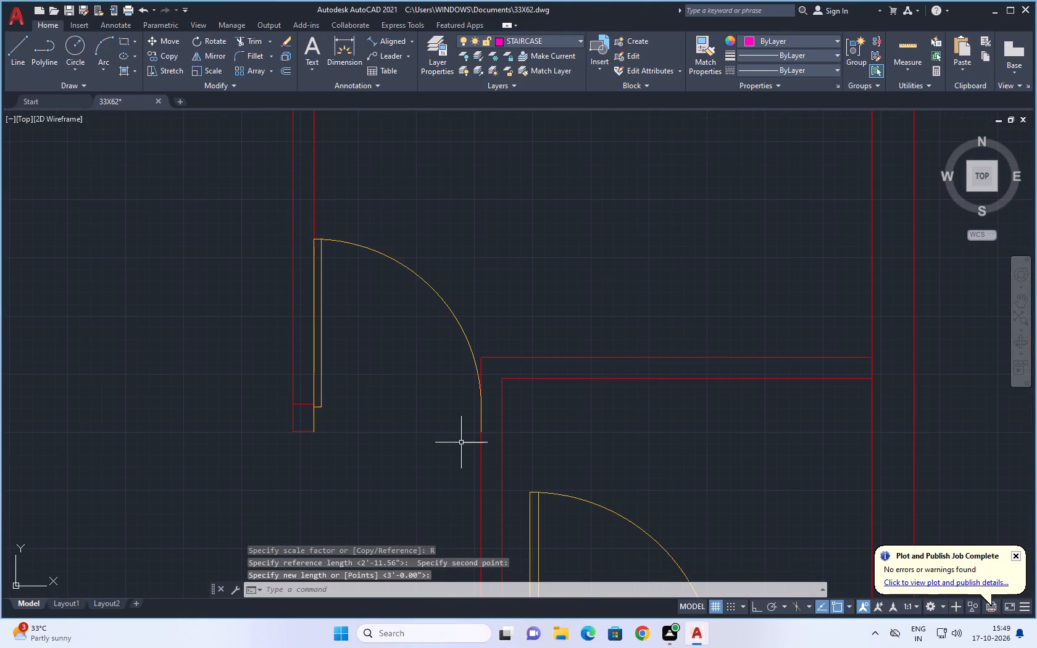
scroll(459, 443, "down", 4)
middle_click_drag(487, 397, 485, 426)
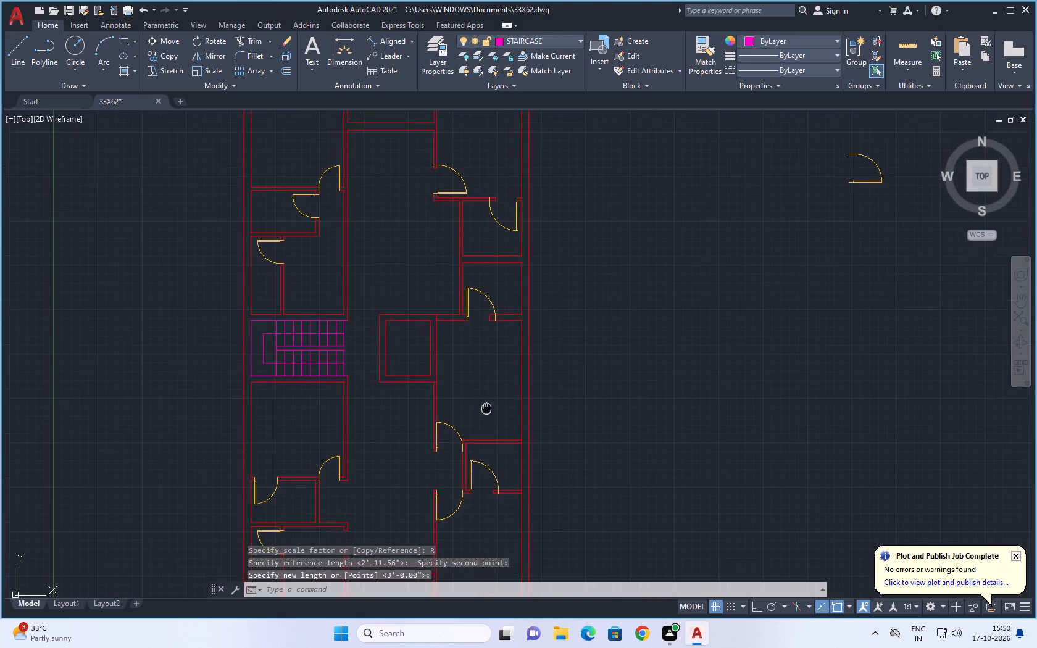
middle_click_drag(485, 426, 469, 568)
scroll(454, 486, "up", 3)
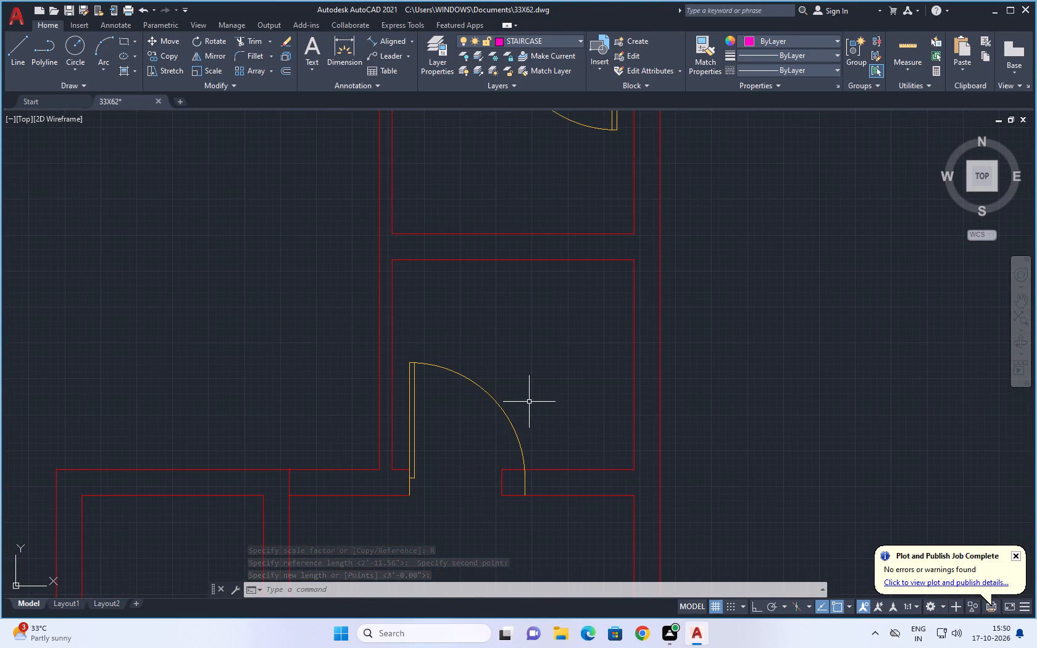
left_click(531, 392)
left_click(476, 420)
type("SC")
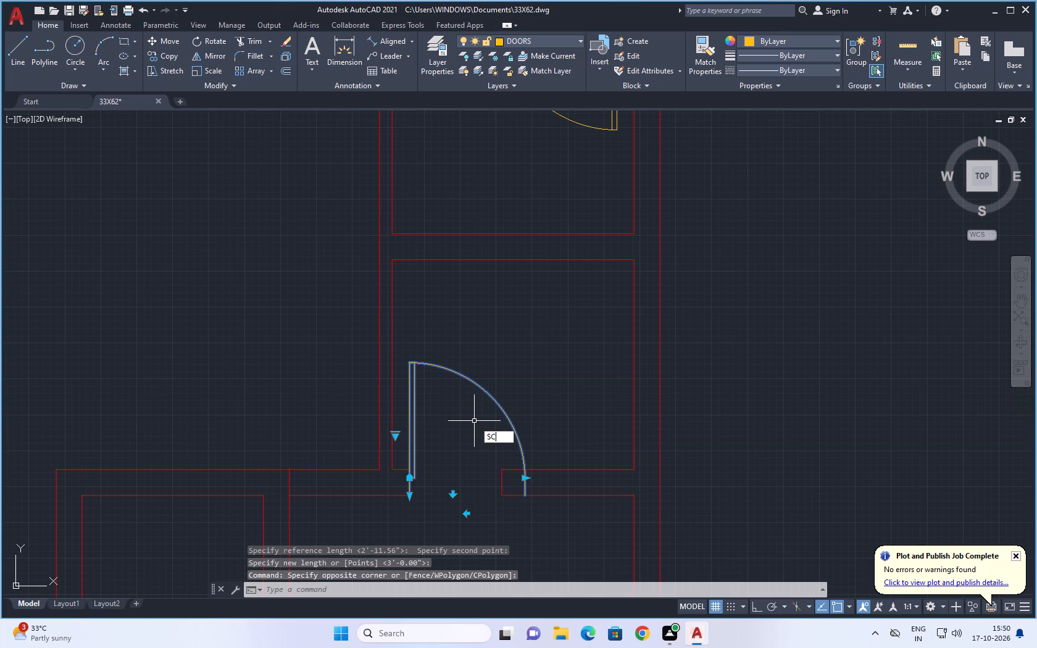
key("space")
scroll(407, 512, "up", 2)
left_click(407, 471)
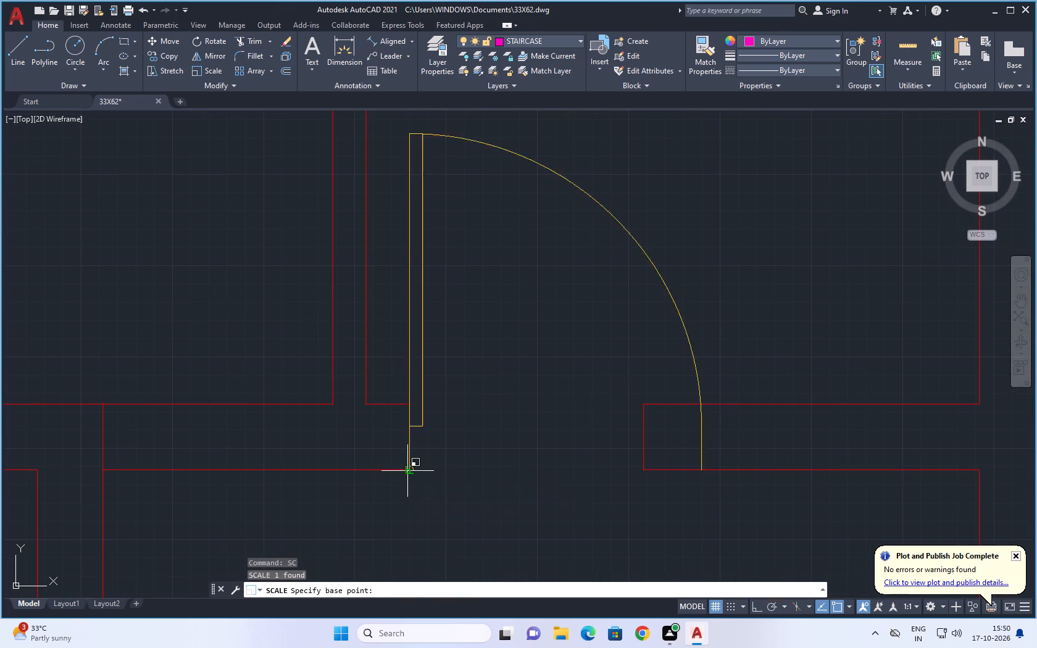
type("R")
key("space")
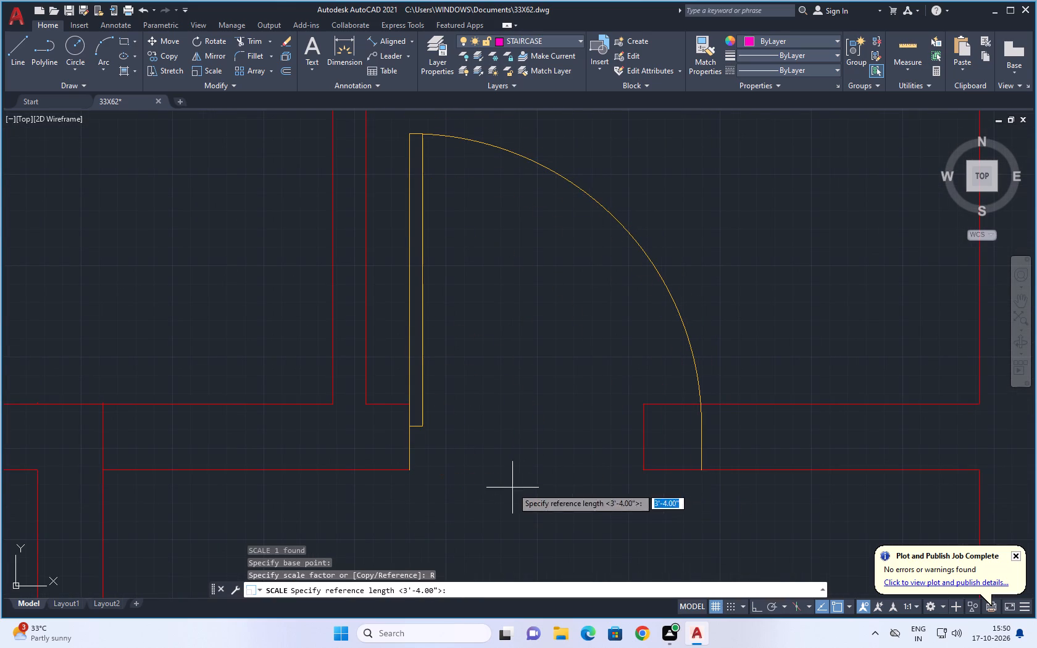
left_click(410, 471)
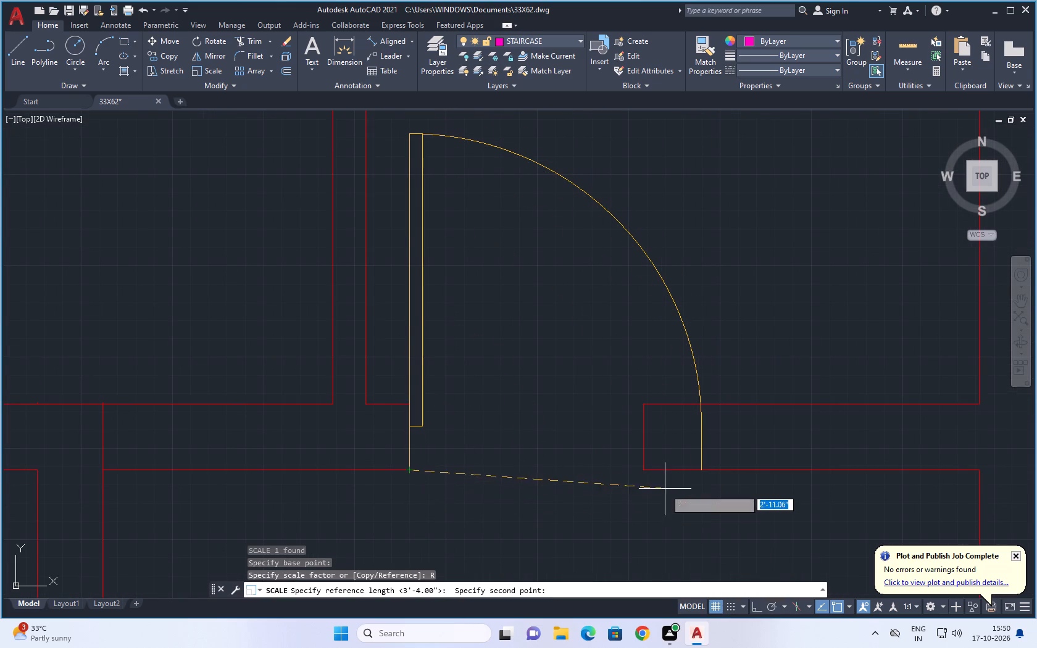
left_click(704, 470)
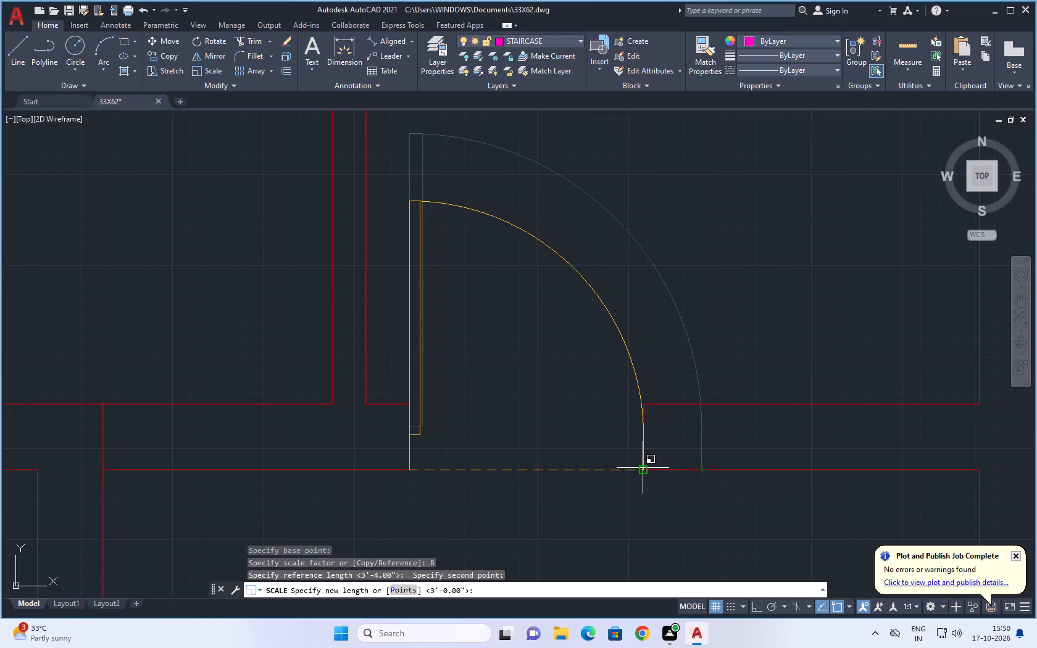
left_click(642, 468)
Scale the door of the small room directly below the top-right room by reference about its hinge-side jamb endpoint to the 2'-8" opening.
scroll(592, 499, "down", 4)
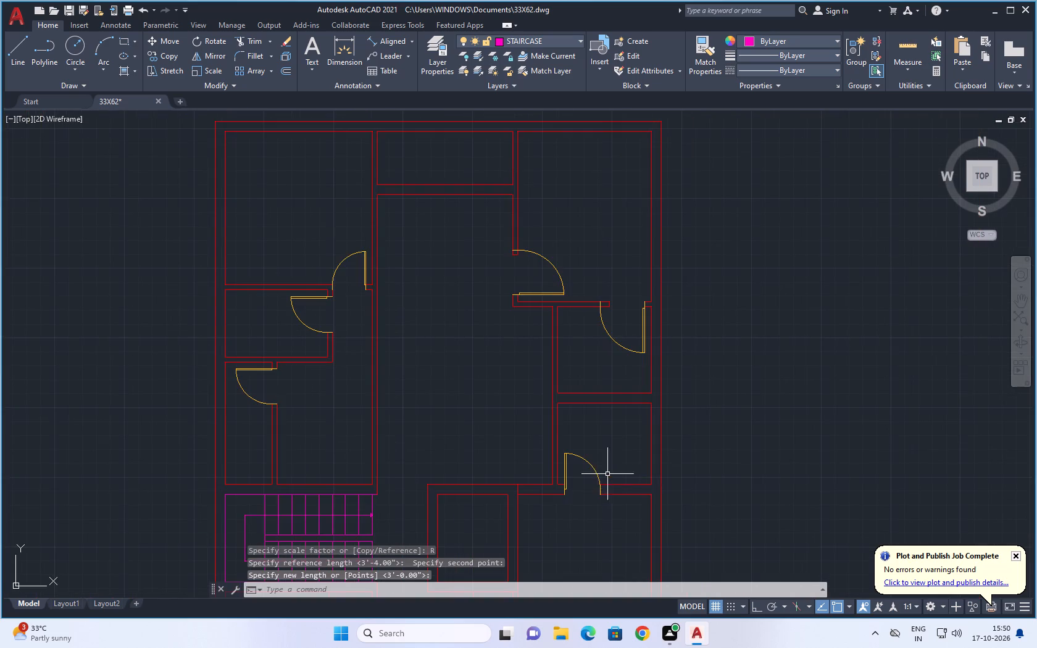
middle_click_drag(614, 465, 564, 612)
scroll(586, 504, "up", 3)
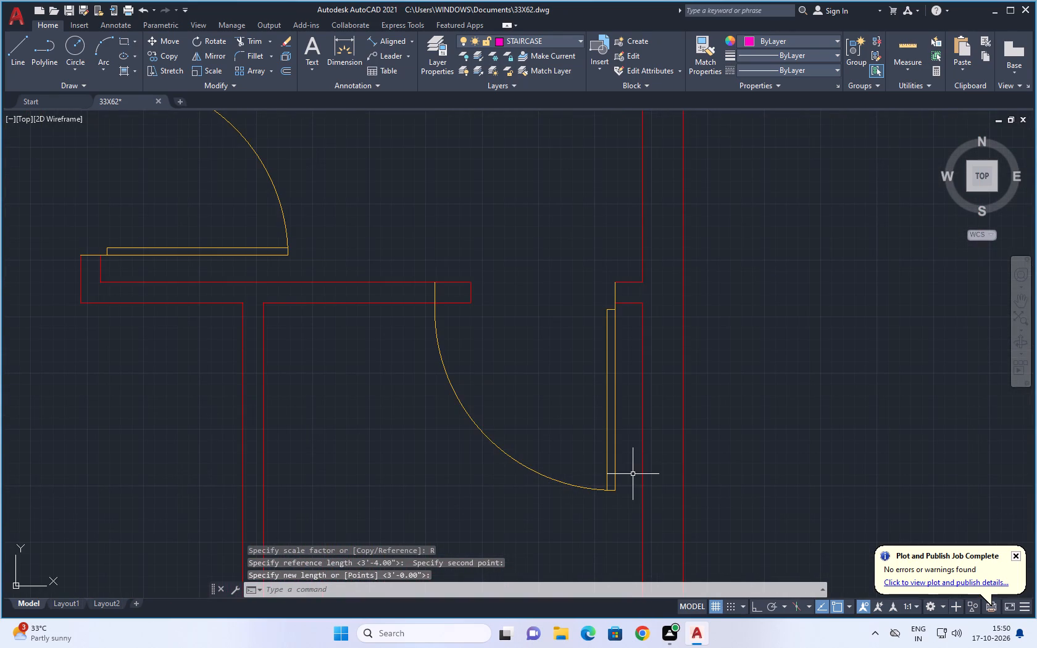
left_click(632, 470)
left_click(569, 489)
scroll(559, 501, "down", 1)
middle_click_drag(573, 423, 575, 498)
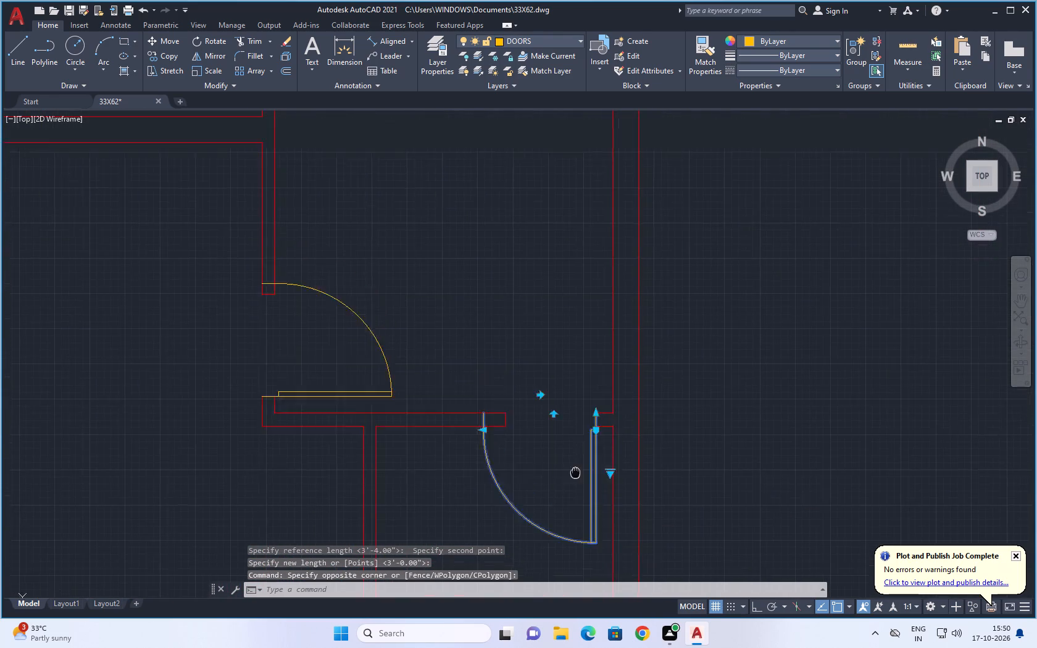
middle_click_drag(575, 498, 577, 557)
scroll(578, 530, "up", 1)
middle_click_drag(575, 534, 594, 423)
type("SC")
key("space")
scroll(648, 362, "up", 2)
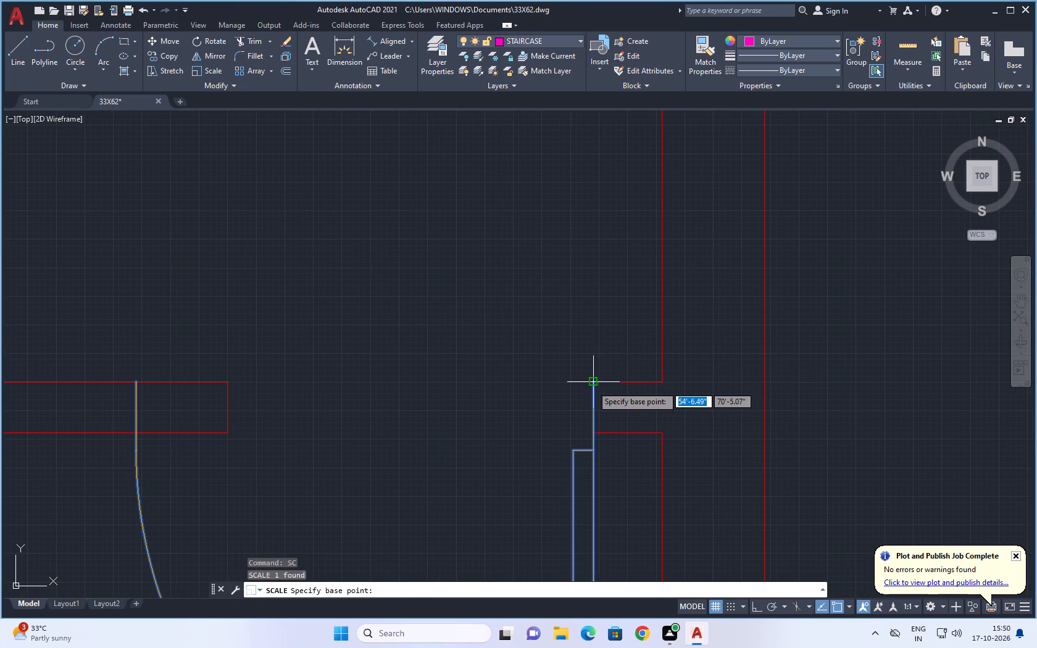
left_click(592, 386)
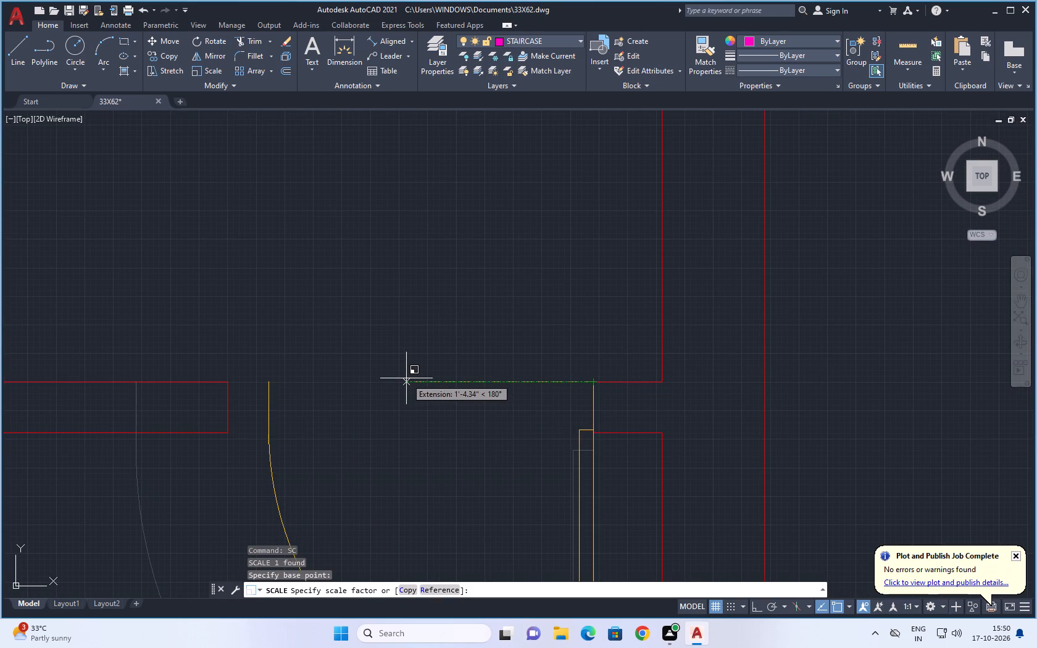
type("R")
key("space")
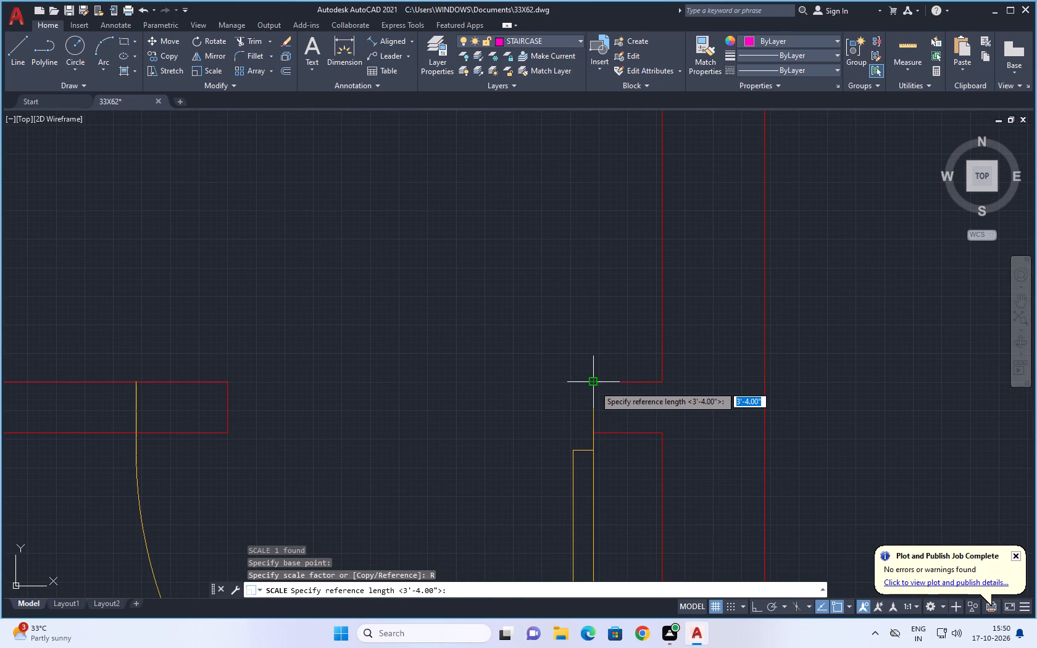
left_click(594, 386)
left_click(138, 383)
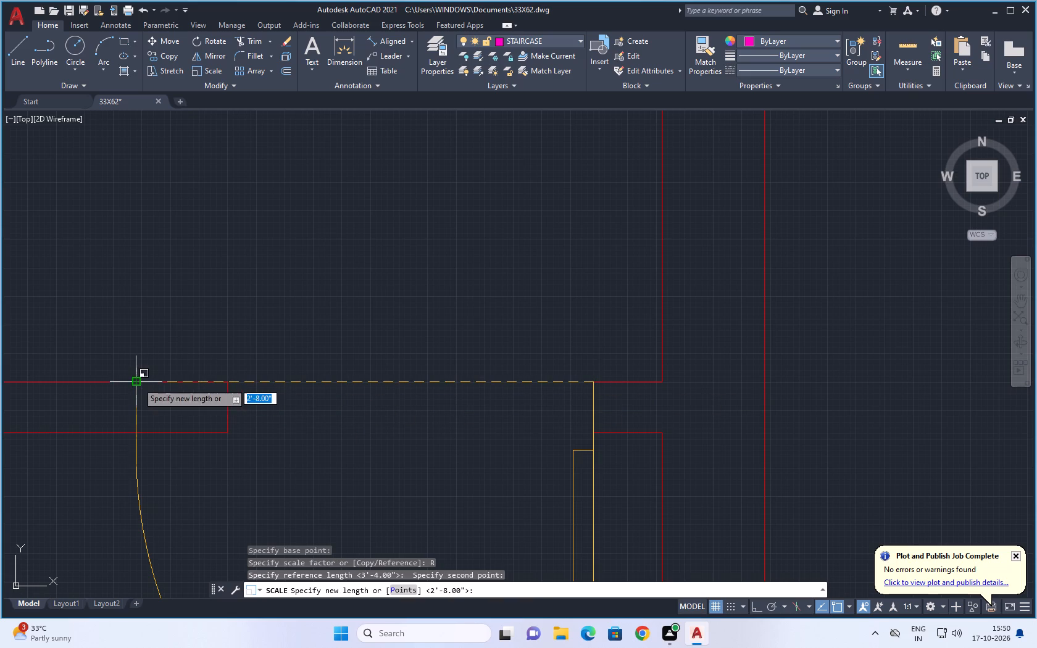
left_click(230, 383)
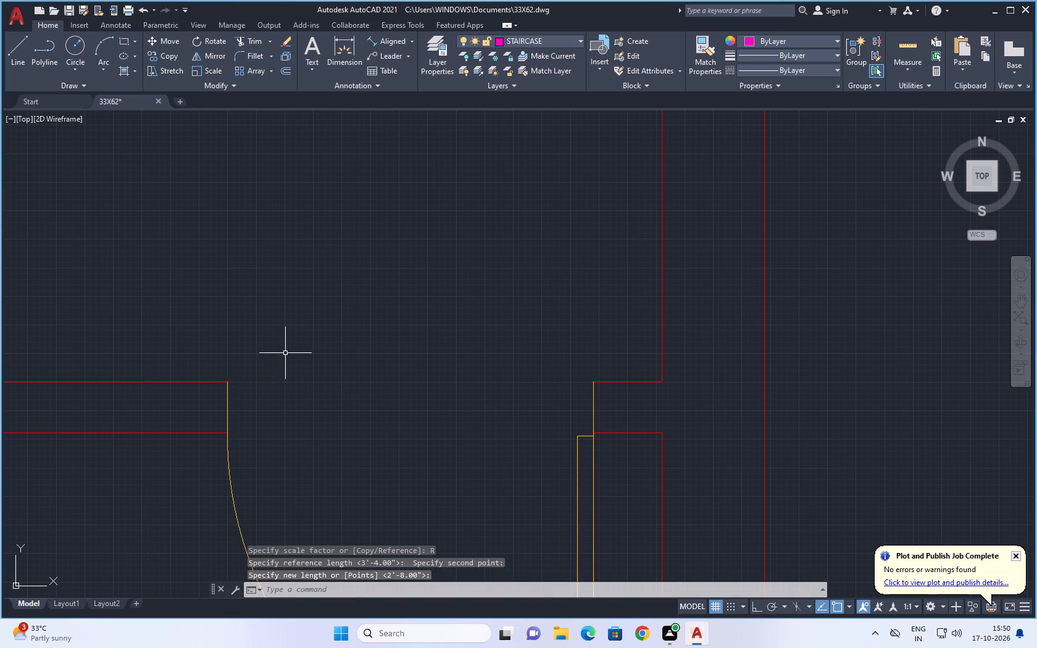
Scale the top-right room's door to the central hall by reference about its lower jamb endpoint to reach the upper jamb corner.
scroll(286, 352, "down", 4)
middle_click_drag(249, 397, 420, 488)
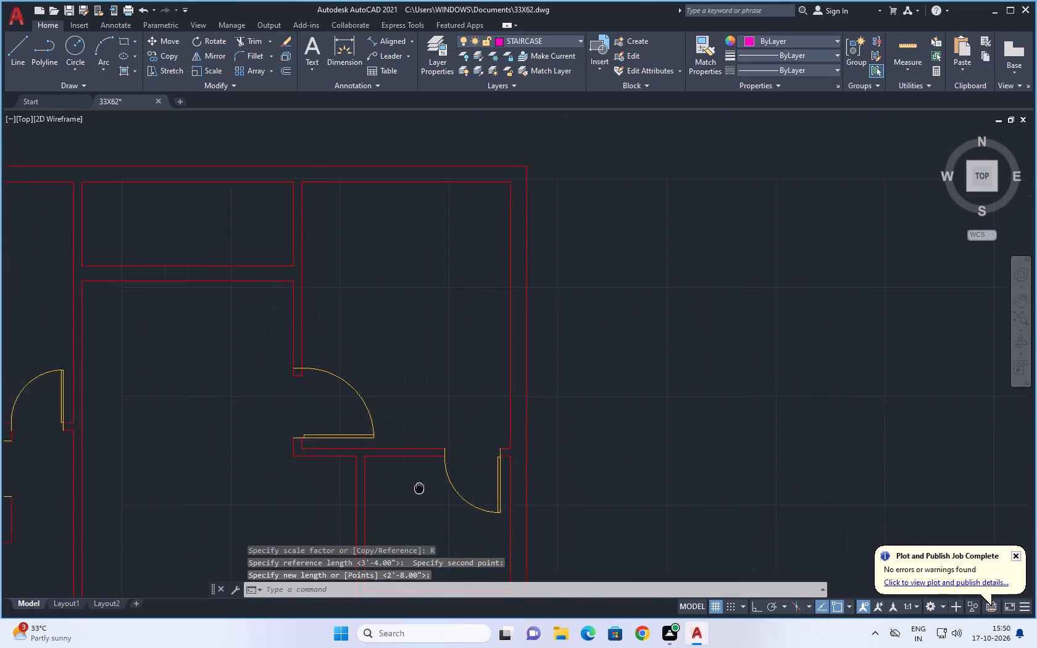
middle_click_drag(420, 488, 449, 484)
left_click(409, 376)
left_click(373, 403)
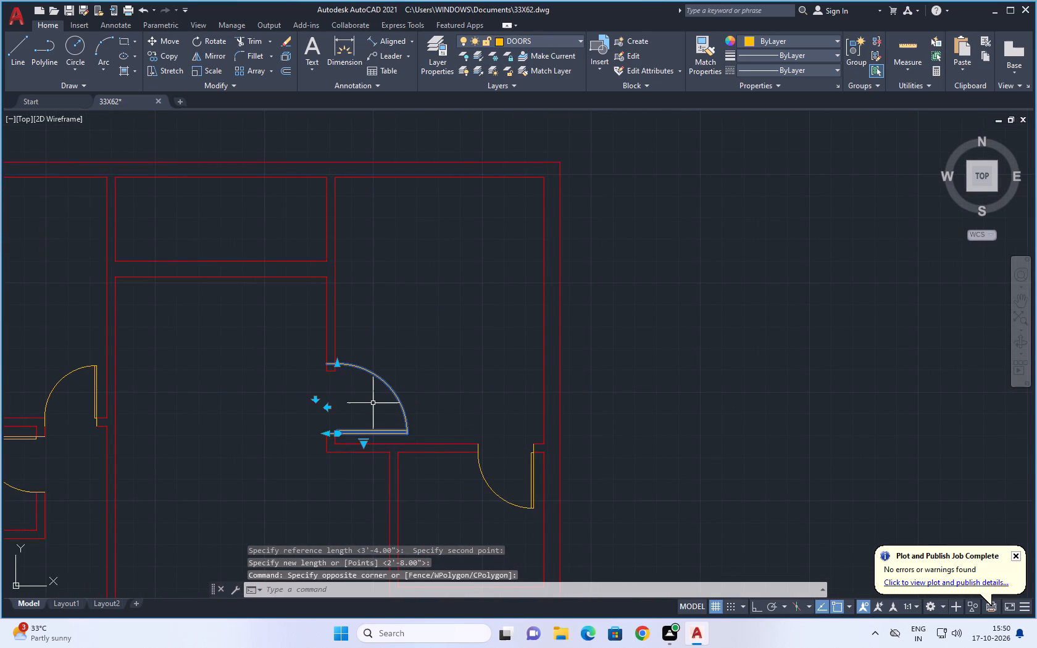
type("SC")
key("space")
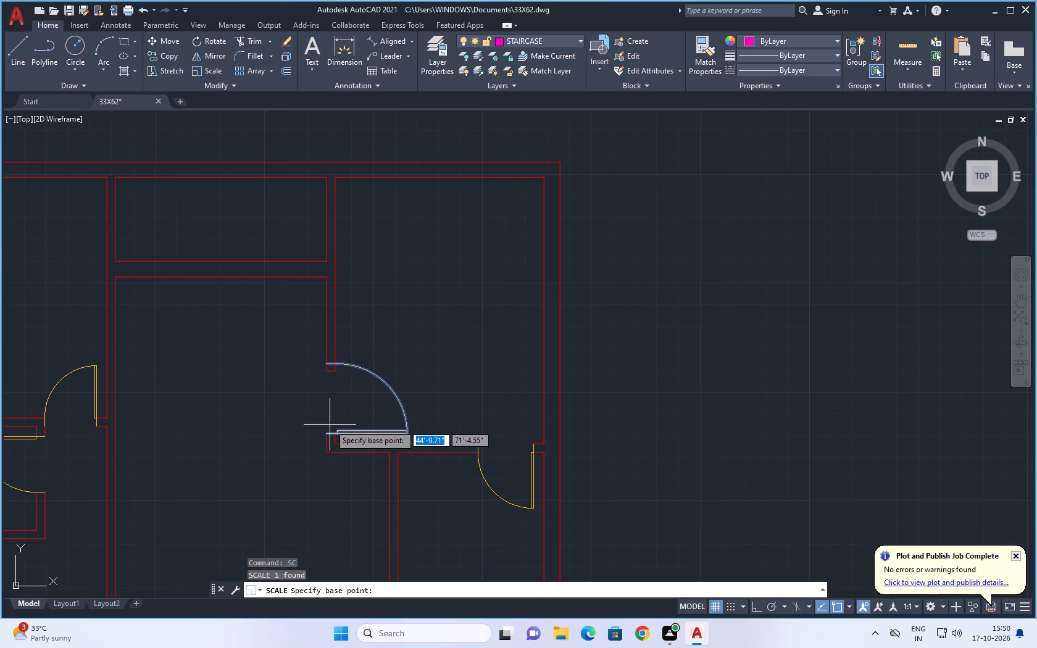
scroll(328, 425, "up", 2)
left_click(322, 451)
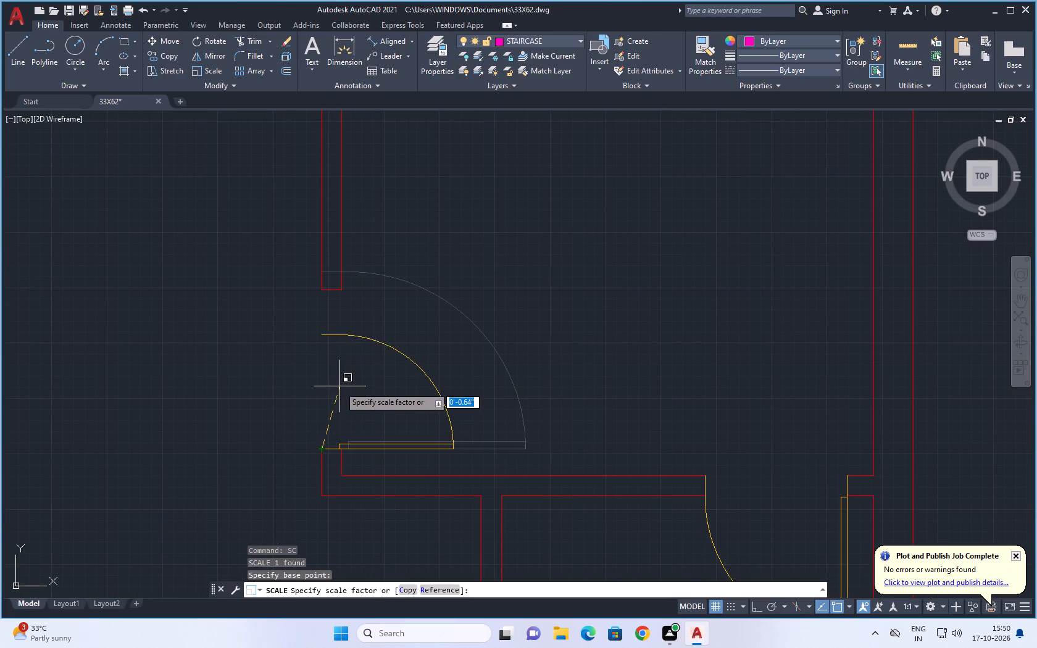
key("r")
key("space")
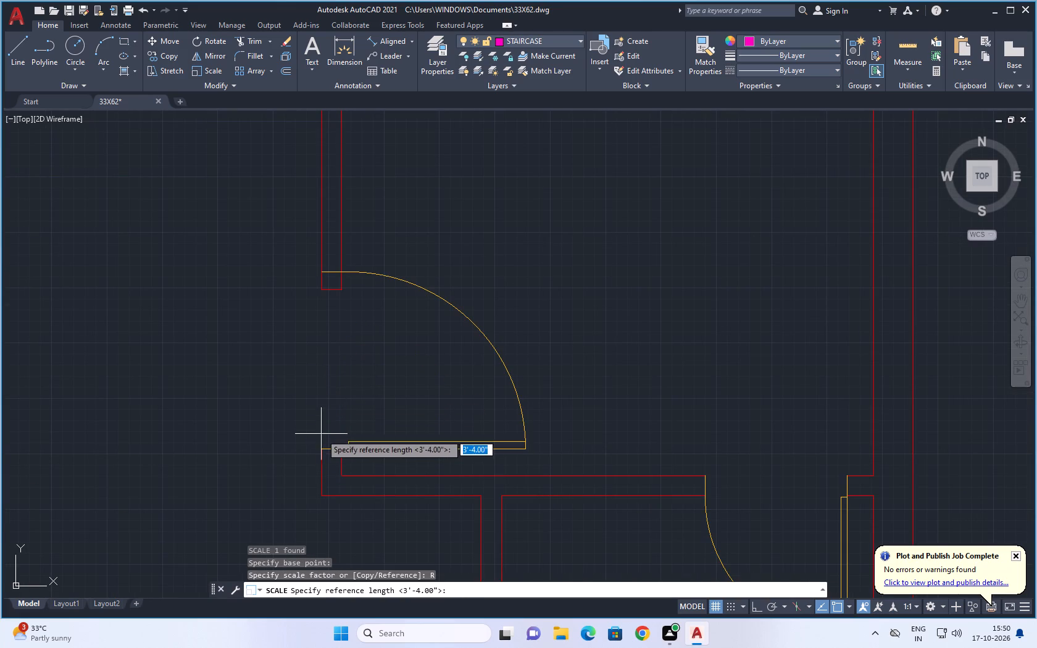
left_click(323, 448)
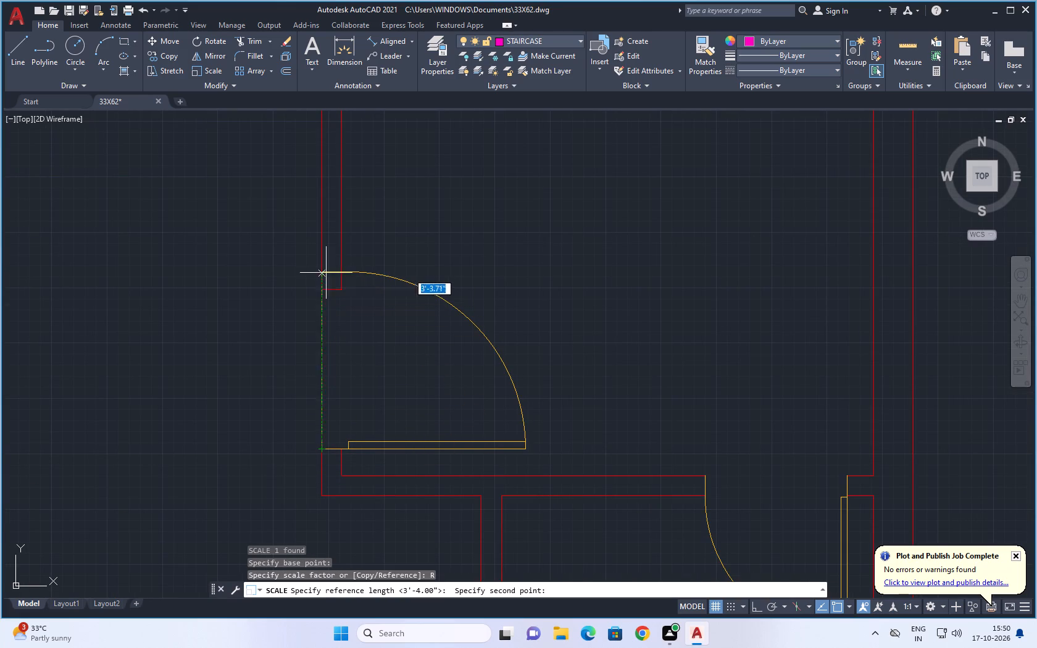
left_click(322, 272)
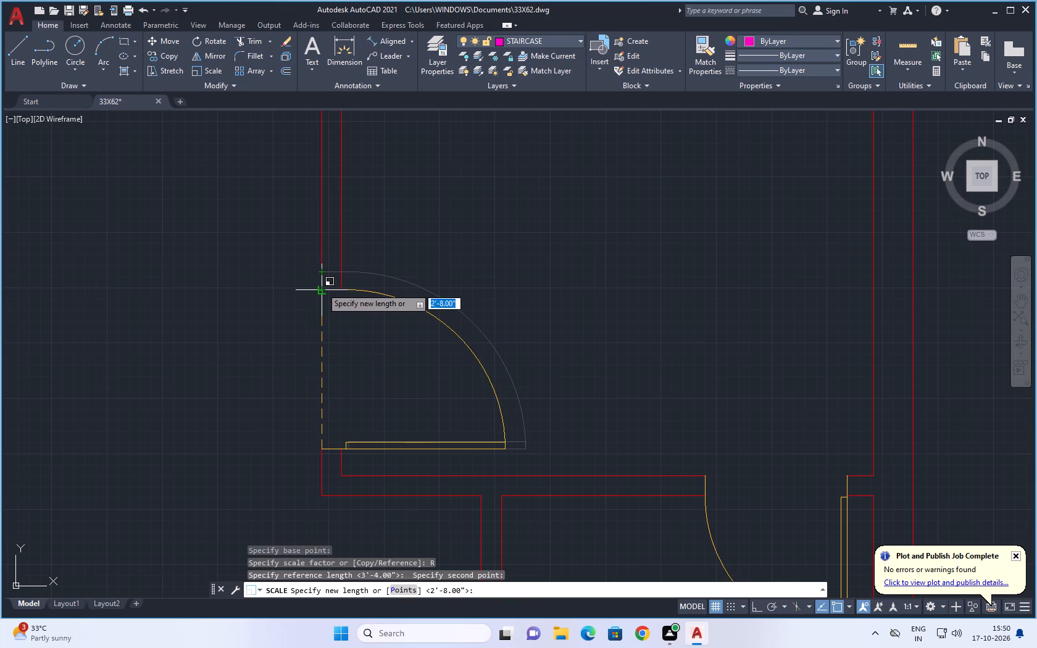
left_click(322, 288)
Scale the door of the small room beside the facing passage doors by reference about its hinge-side endpoint to reach the opposite jamb corner.
scroll(381, 339, "down", 4)
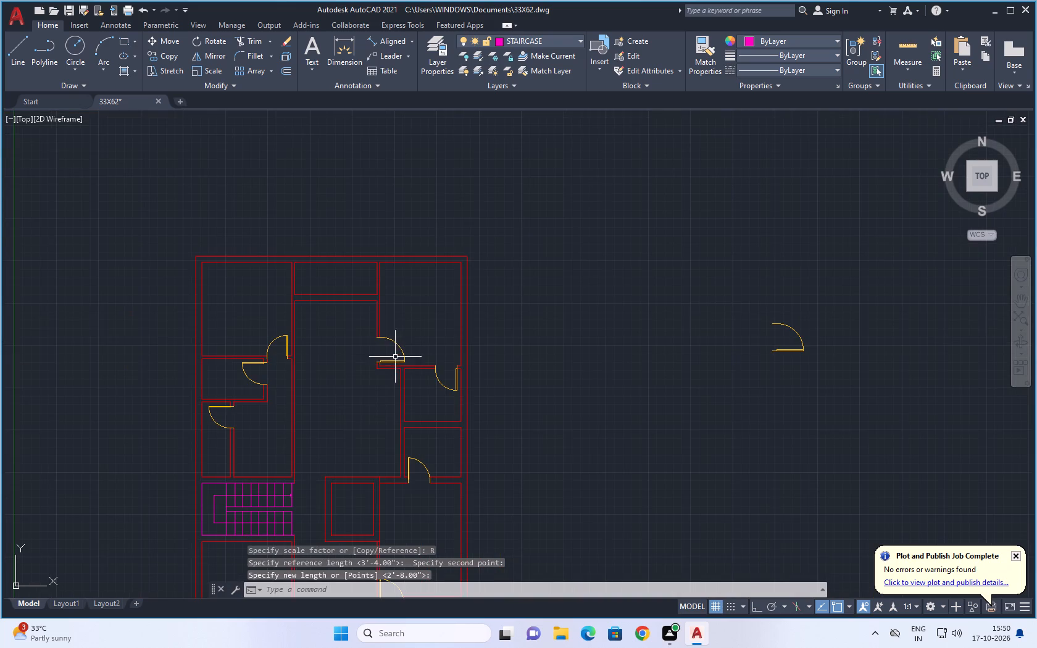
middle_click_drag(310, 425, 359, 282)
middle_click_drag(375, 450, 367, 365)
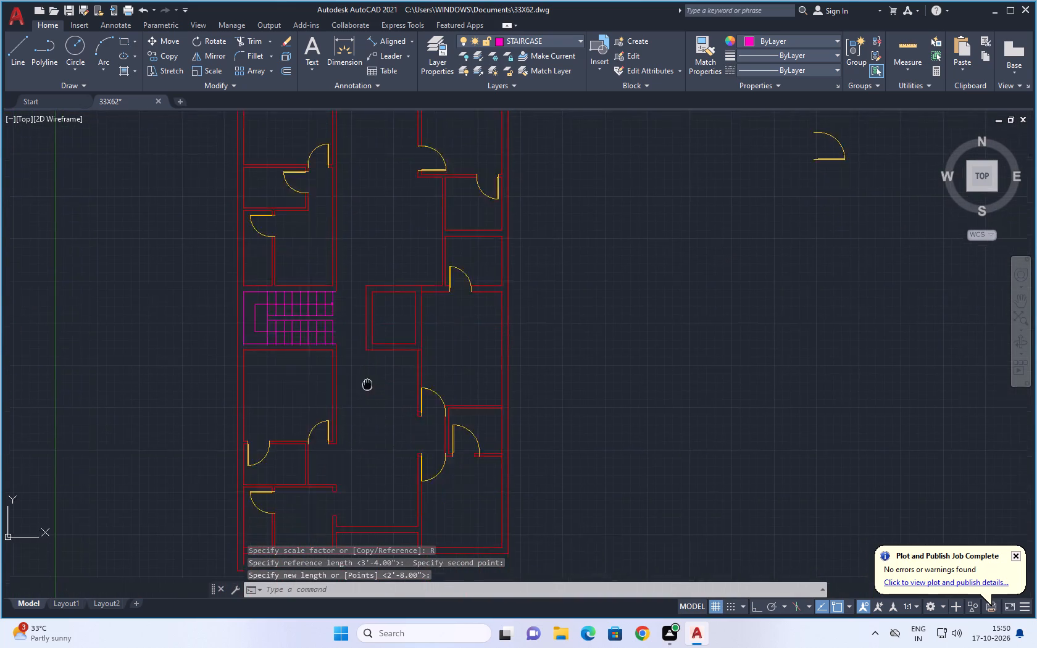
middle_click_drag(367, 365, 370, 340)
scroll(449, 414, "up", 2)
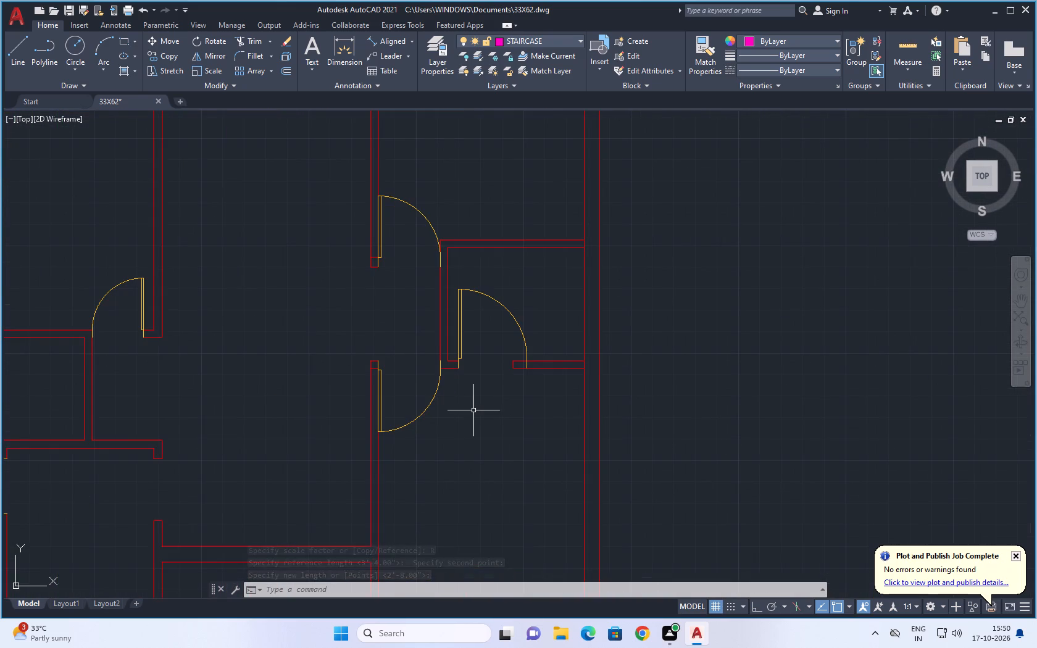
middle_click_drag(479, 407, 470, 452)
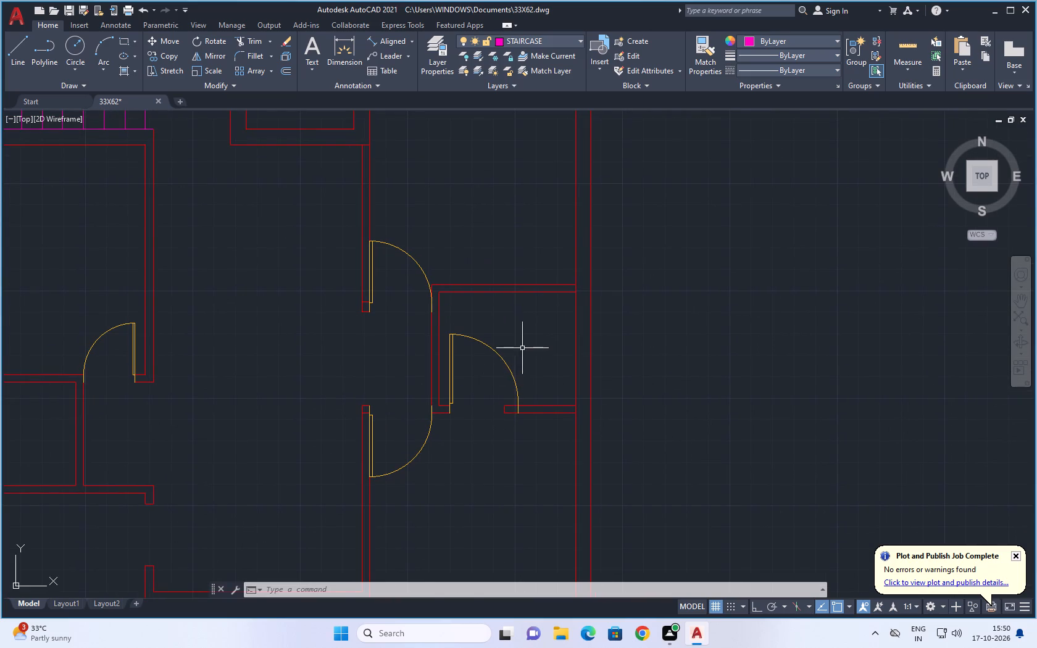
left_click(523, 346)
left_click(488, 373)
type("SC")
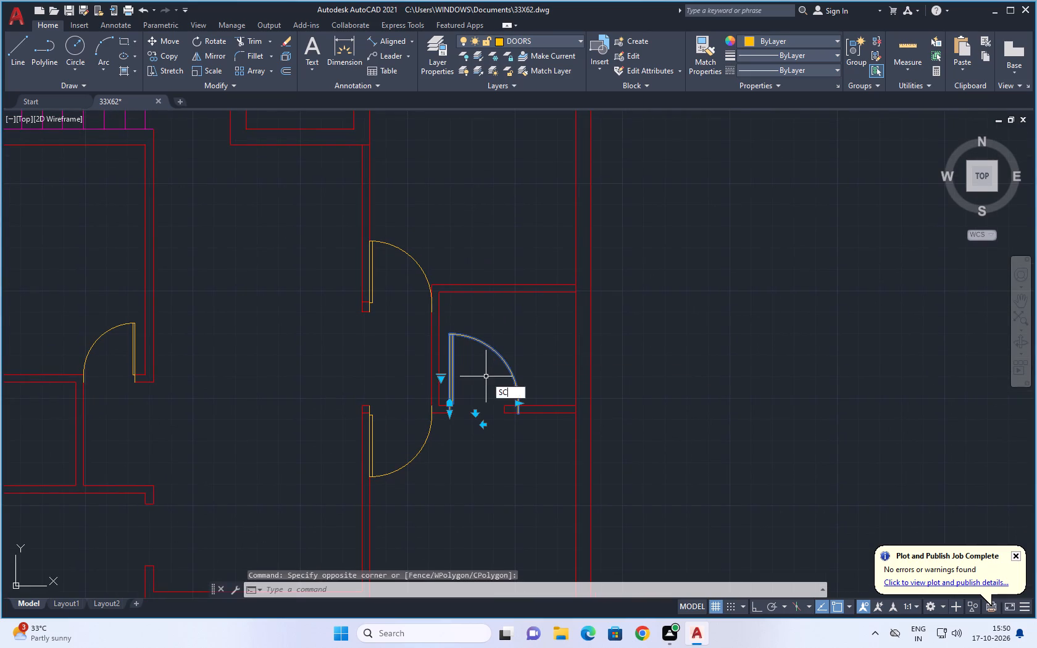
key("space")
scroll(452, 428, "up", 2)
left_click(441, 394)
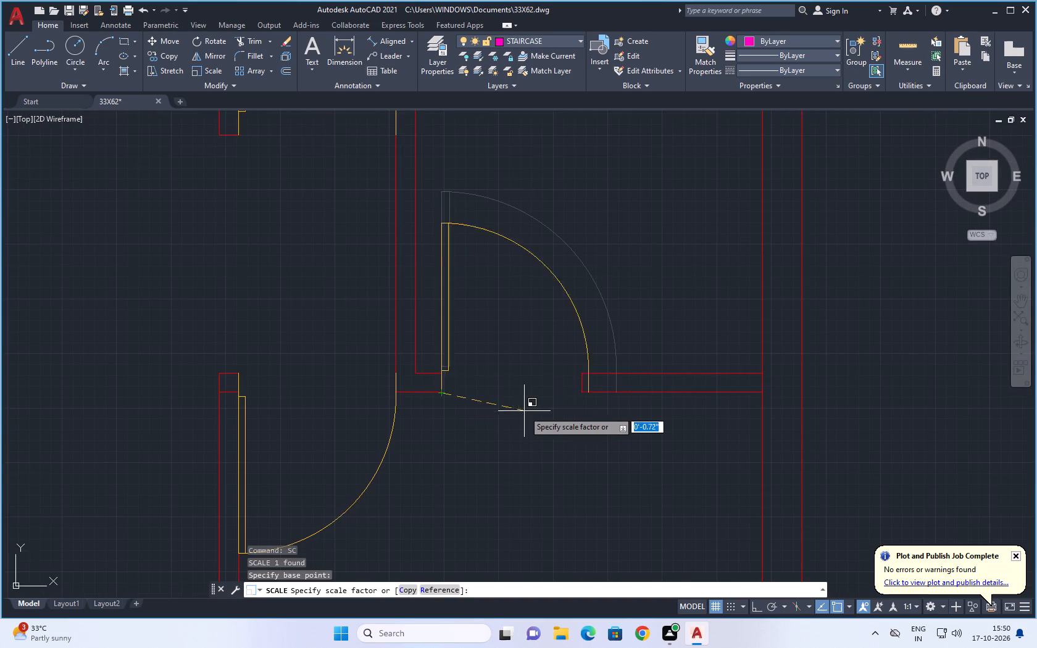
type("R")
key("space")
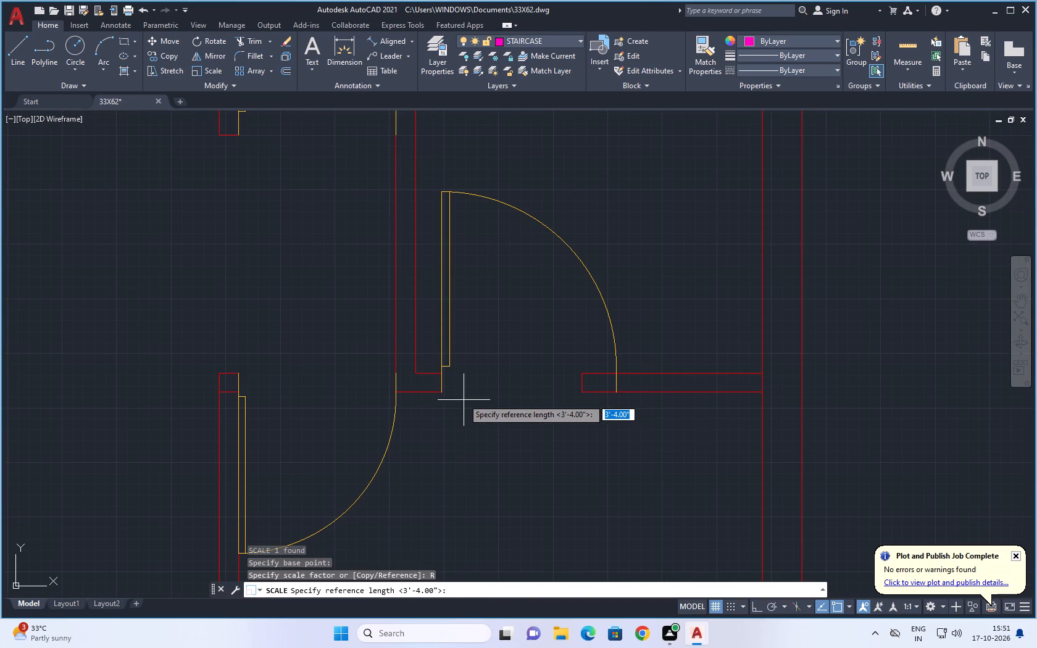
left_click(441, 393)
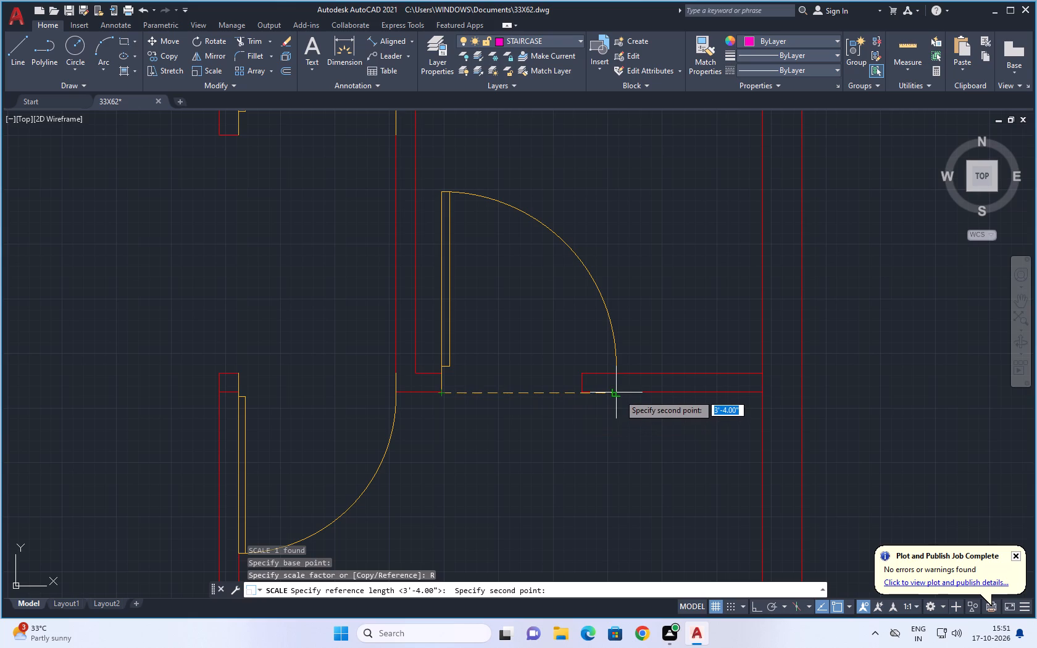
left_click(619, 394)
left_click(581, 394)
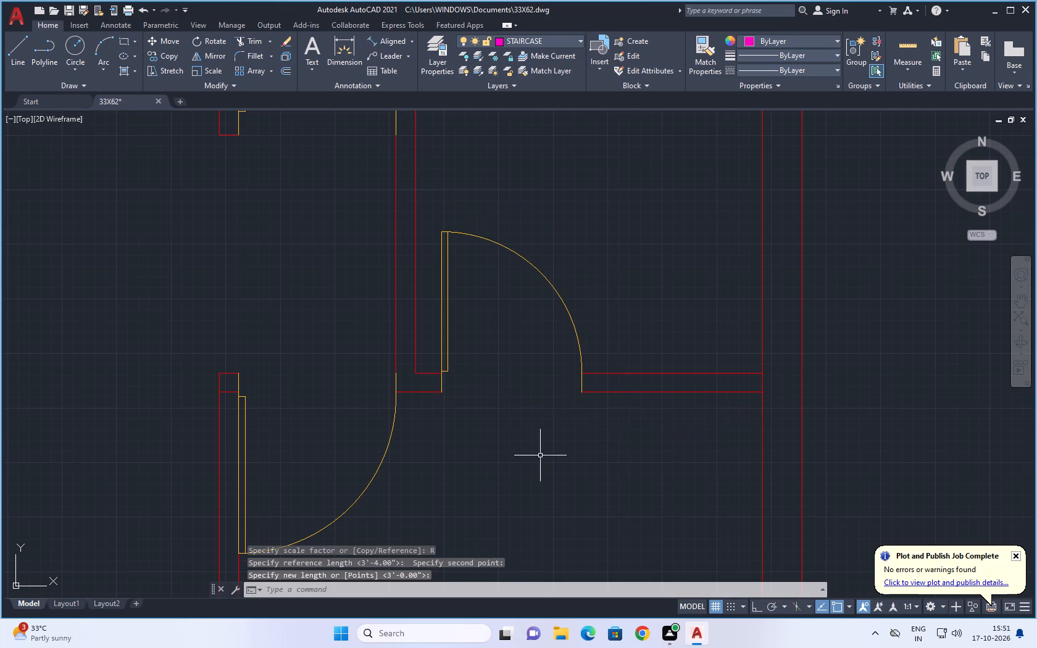
Review the whole floor plan, examining the door openings, the staircase and the rooms at the bottom of the plan.
scroll(540, 455, "down", 4)
middle_click_drag(438, 454, 540, 386)
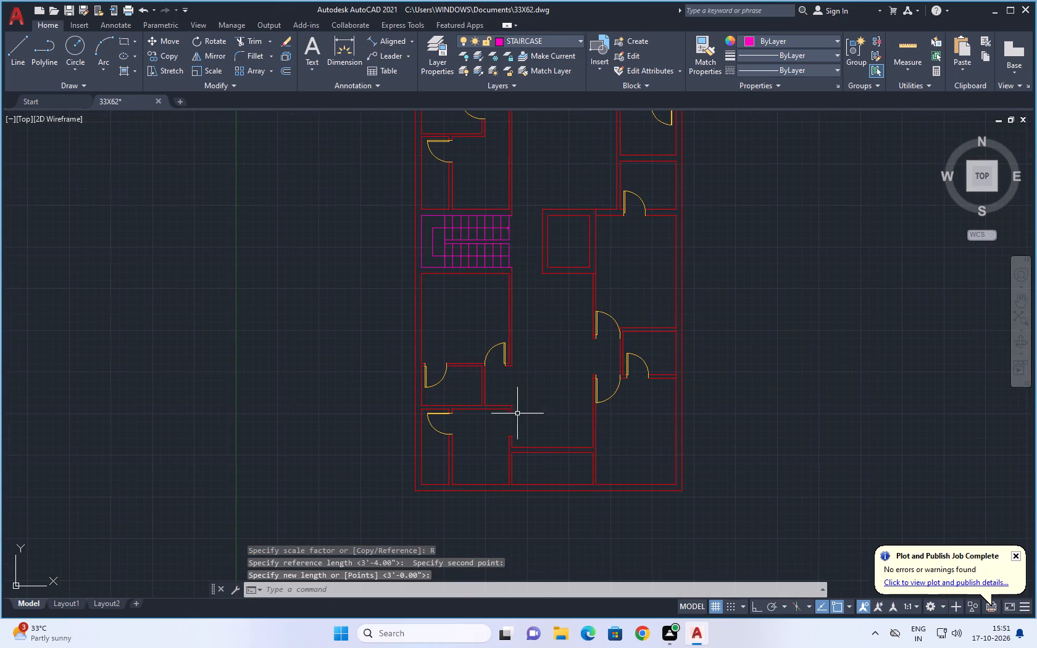
scroll(486, 444, "up", 2)
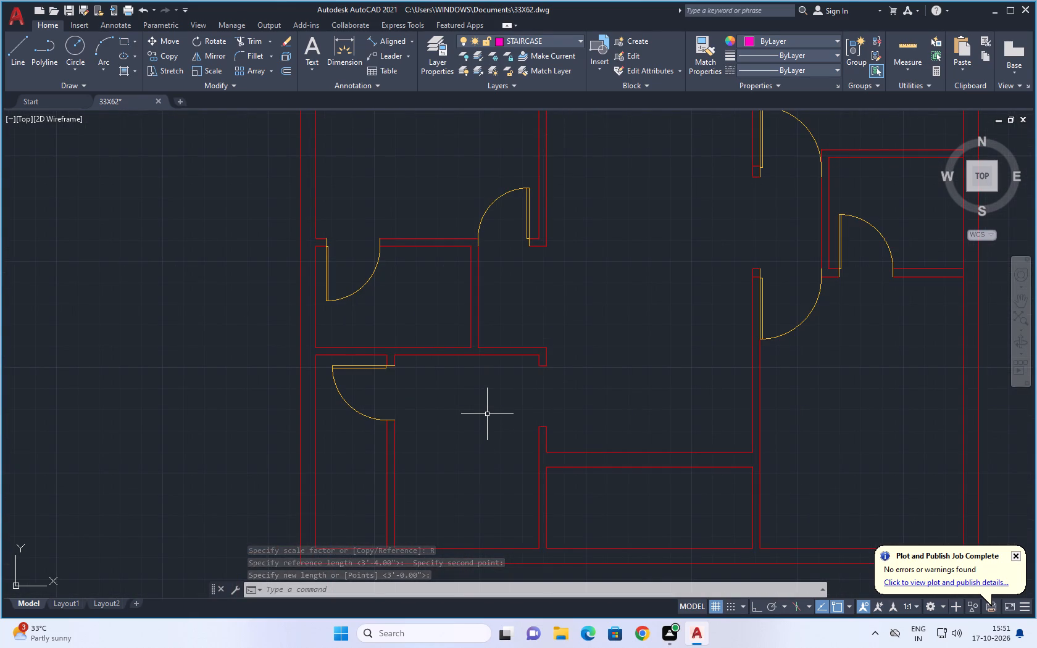
scroll(487, 414, "down", 2)
middle_click_drag(488, 421, 473, 483)
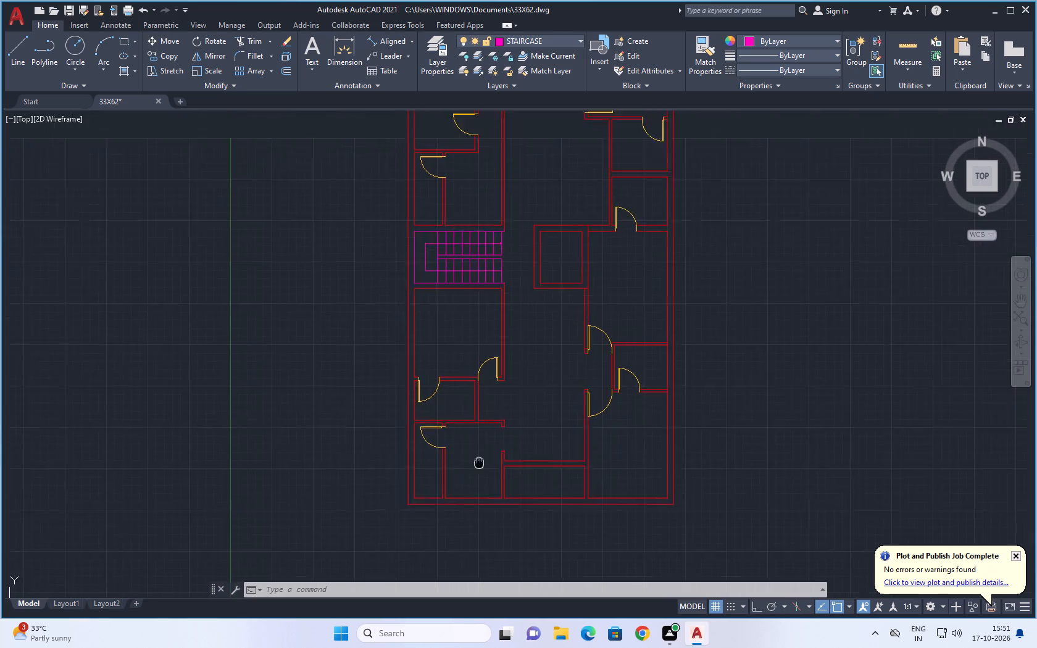
middle_click_drag(473, 483, 464, 513)
middle_click_drag(514, 438, 483, 555)
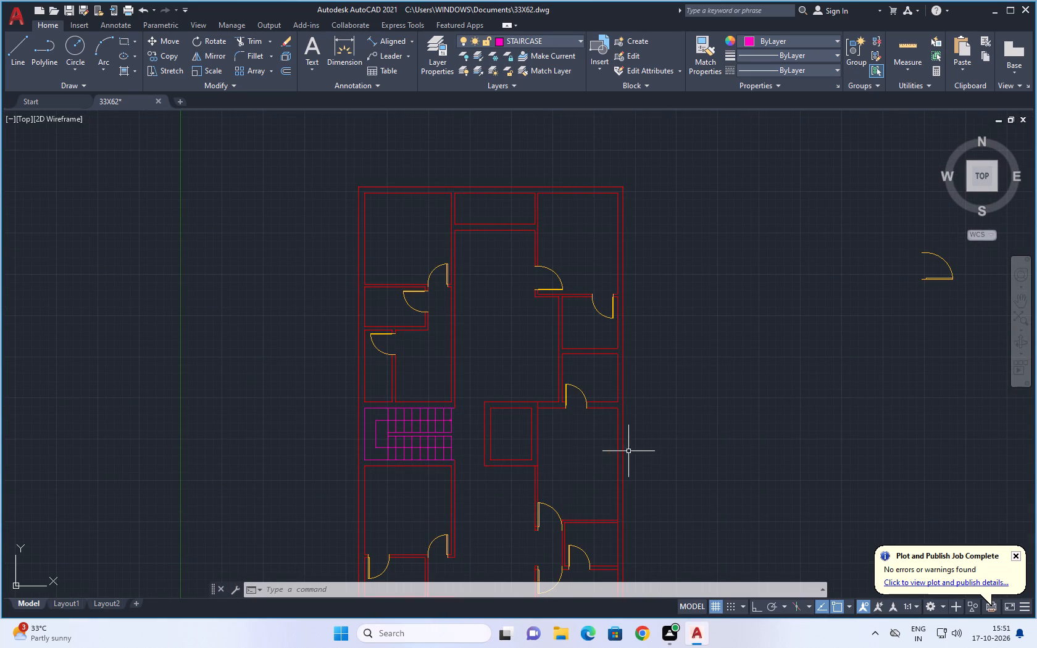
scroll(689, 455, "down", 1)
middle_click_drag(701, 464, 602, 401)
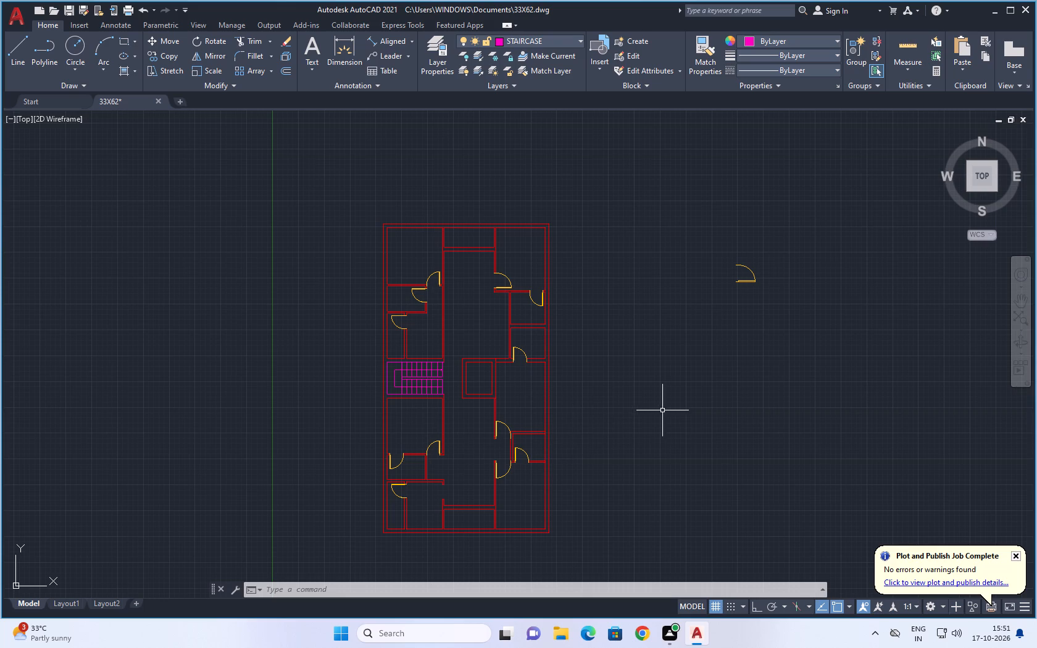
middle_click_drag(659, 405, 646, 380)
scroll(592, 380, "up", 1)
middle_click_drag(598, 354, 639, 413)
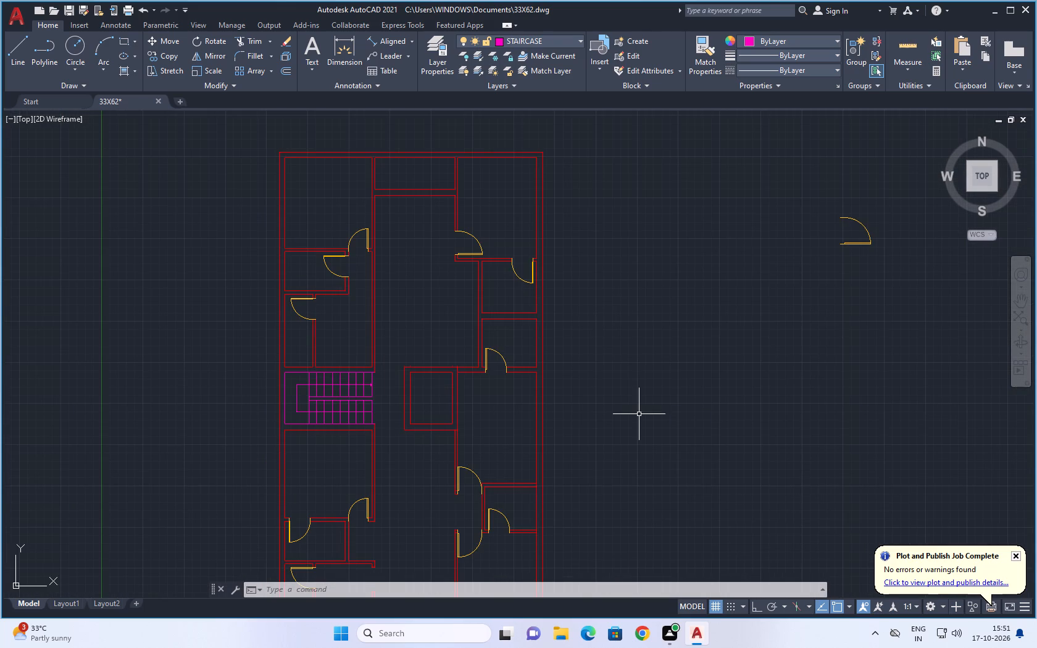
middle_click_drag(636, 315, 636, 339)
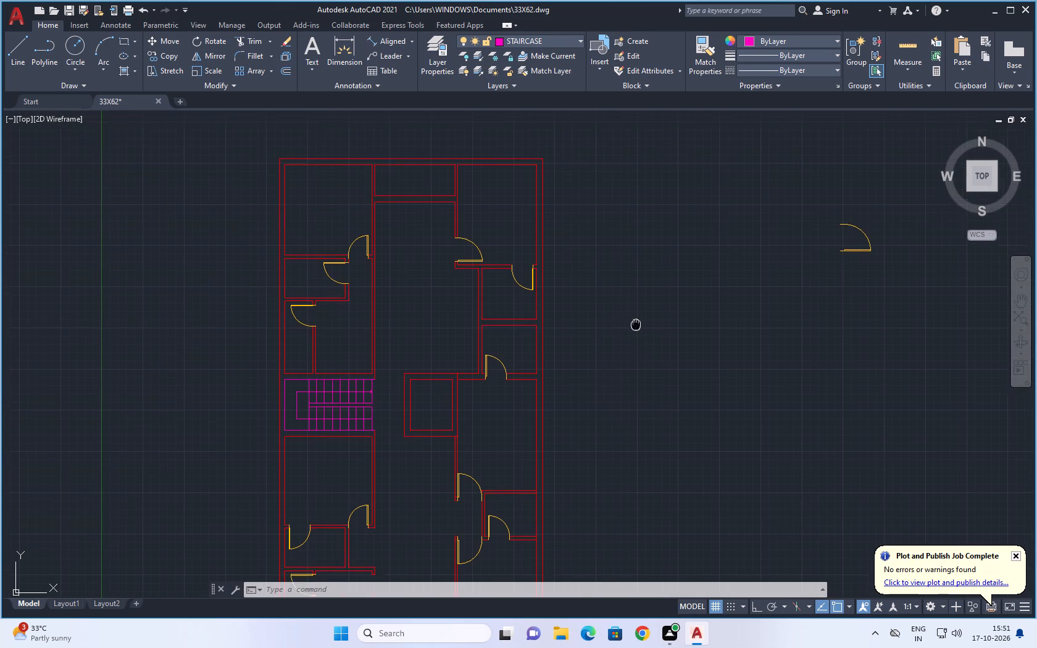
middle_click_drag(636, 339, 630, 440)
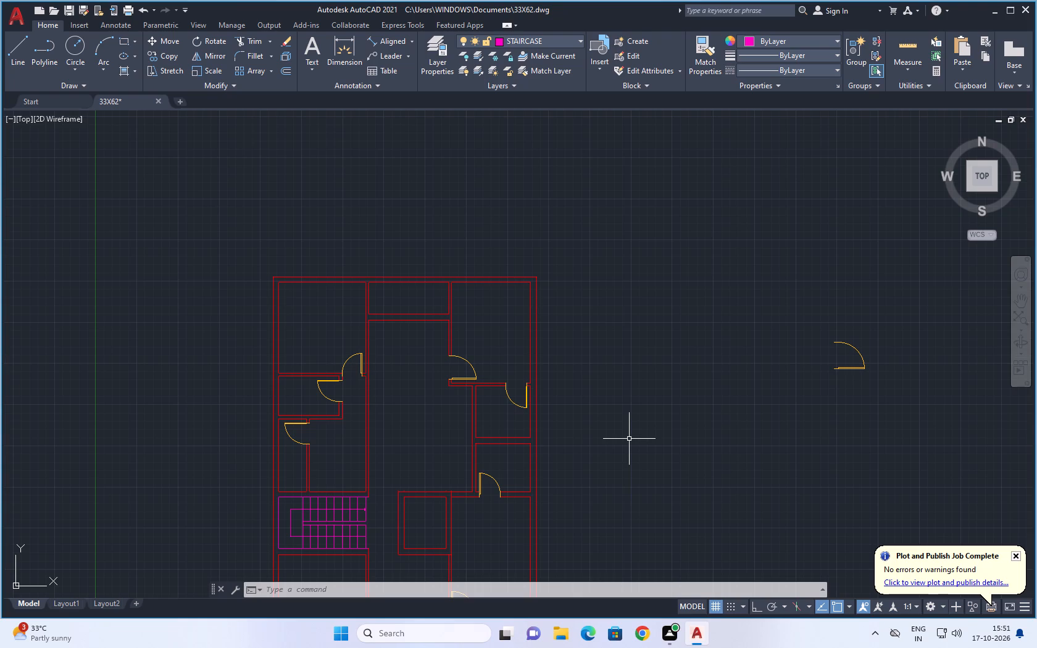
middle_click_drag(605, 433, 741, 371)
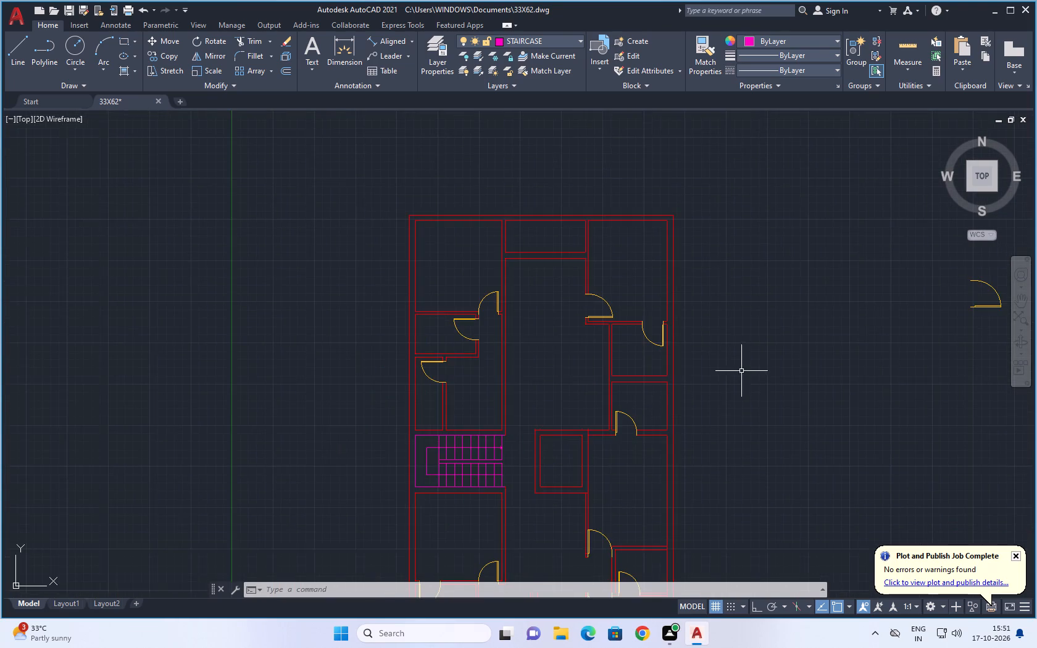
scroll(754, 425, "down", 1)
middle_click_drag(751, 424, 653, 286)
middle_click_drag(646, 400, 631, 410)
scroll(516, 467, "up", 2)
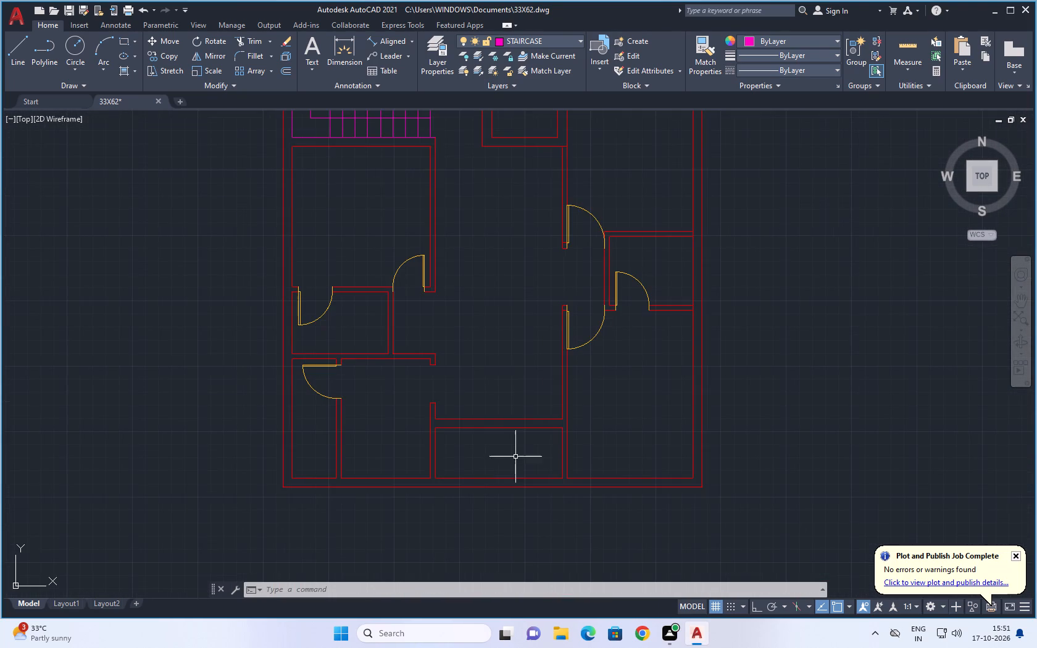
scroll(513, 451, "up", 1)
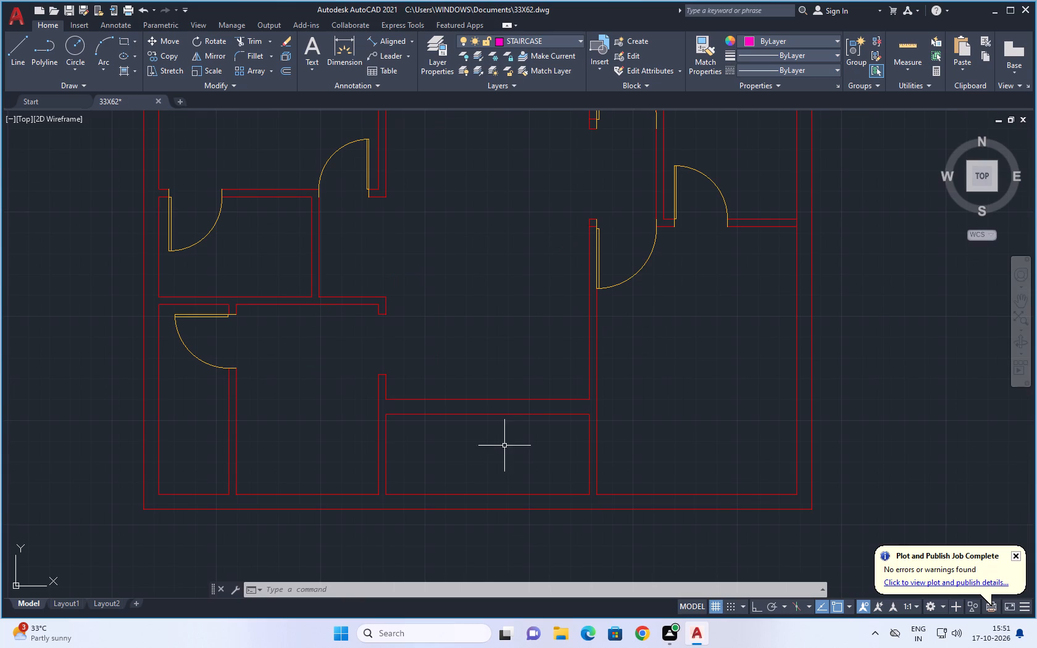
middle_click_drag(508, 439, 484, 473)
scroll(952, 395, "down", 2)
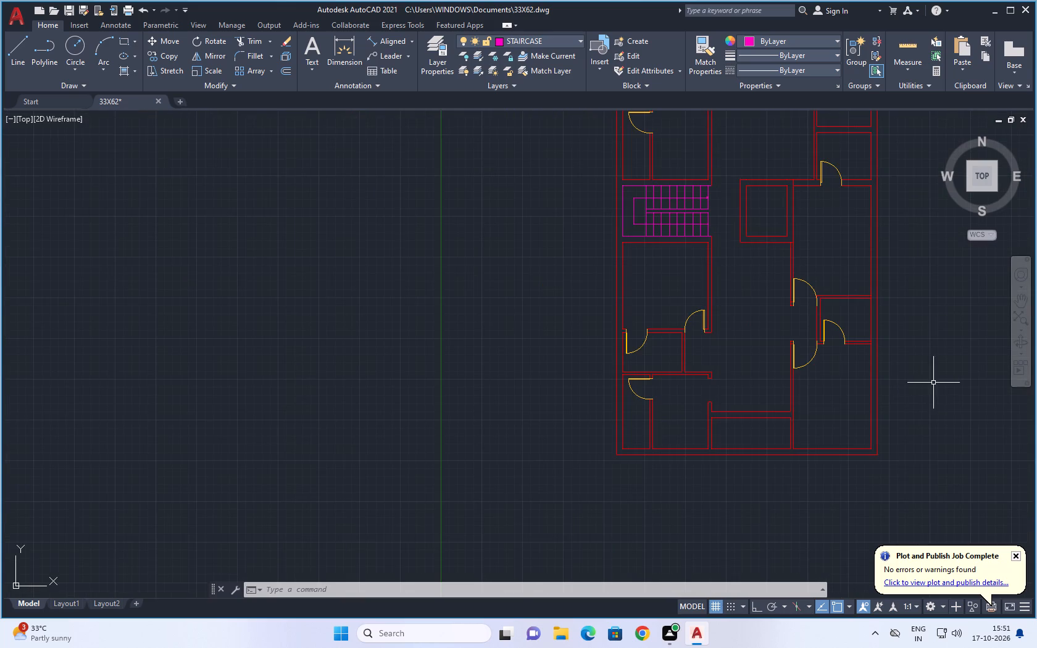
middle_click_drag(933, 383, 764, 445)
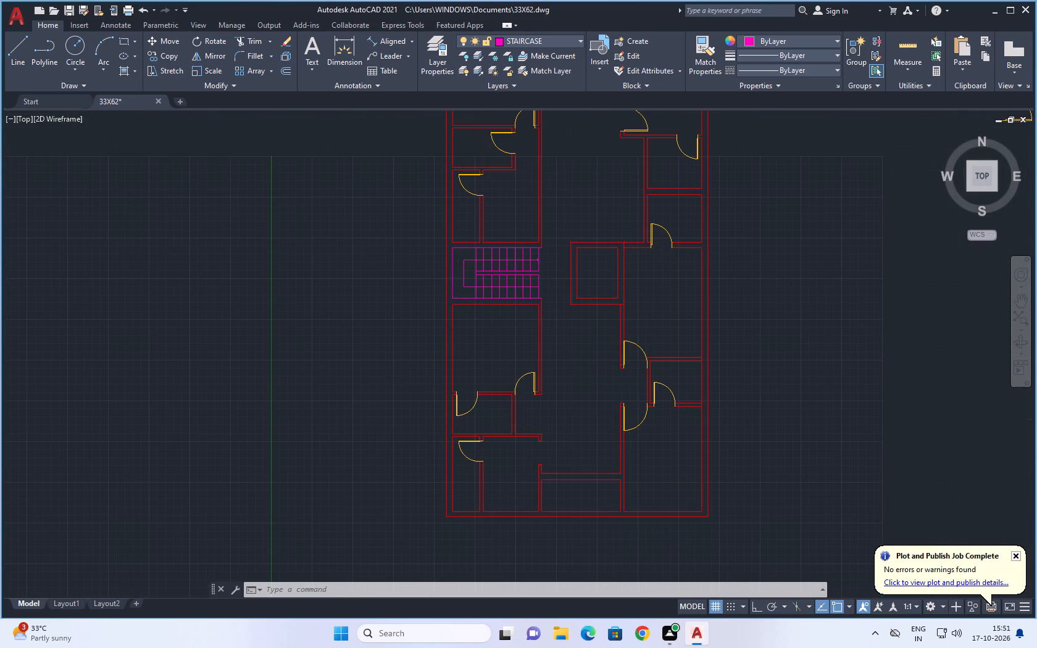
scroll(762, 445, "down", 1)
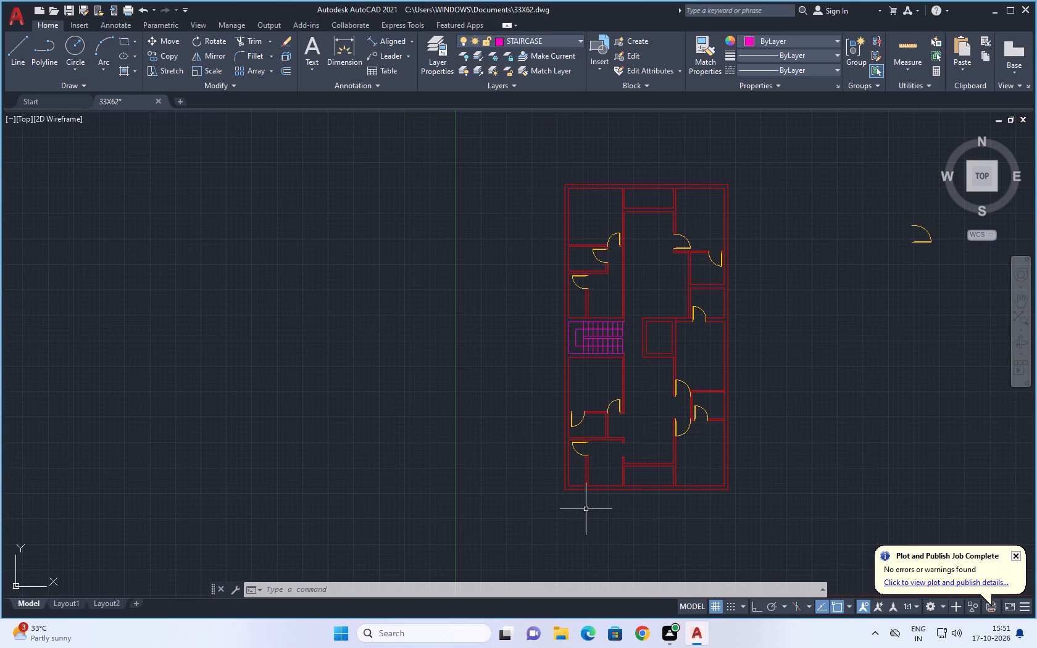
middle_click_drag(589, 531, 547, 540)
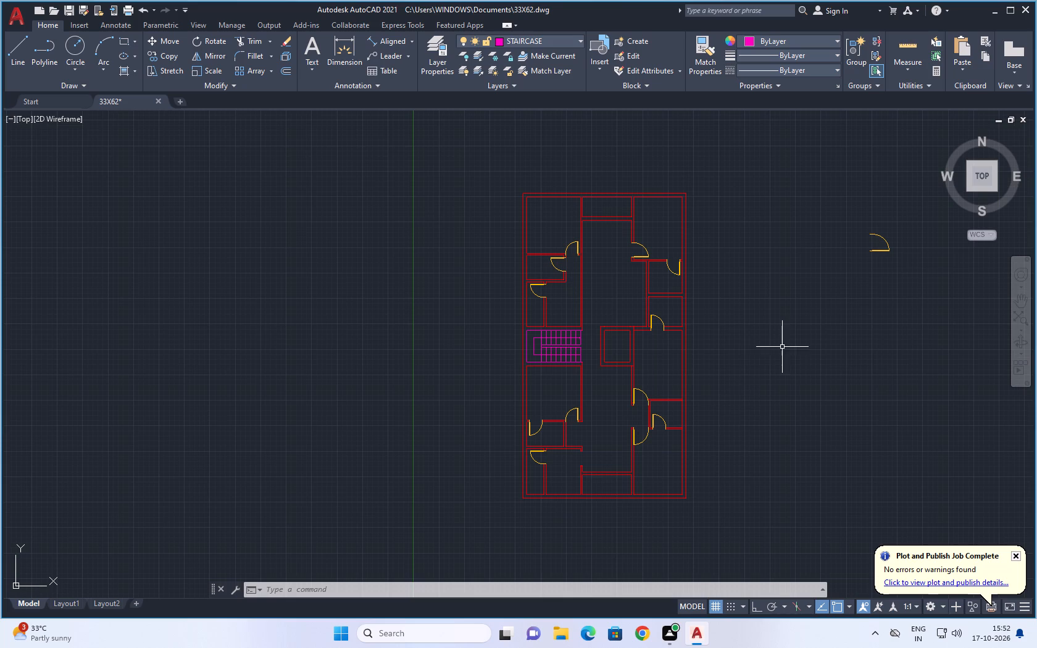
middle_click_drag(759, 315, 672, 275)
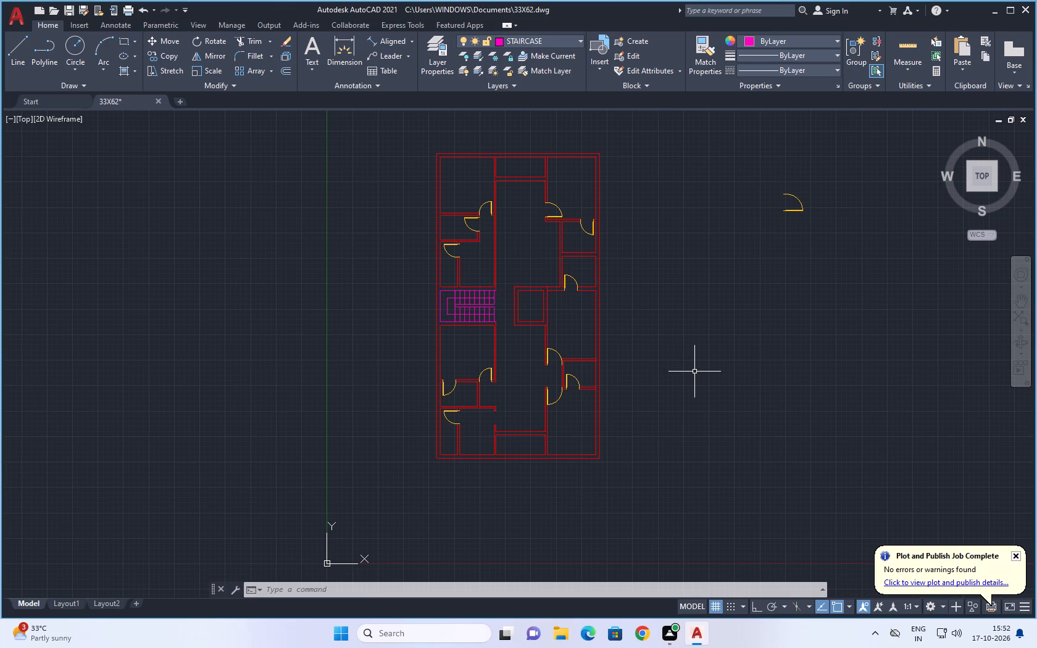
scroll(694, 369, "down", 2)
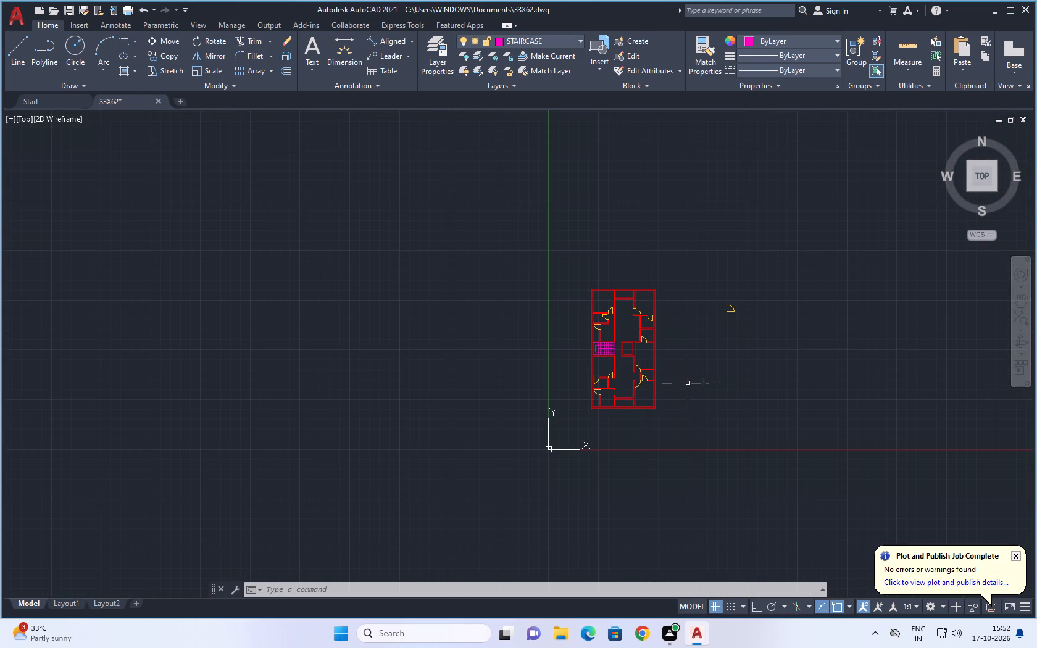
middle_click_drag(711, 398, 675, 301)
middle_click_drag(578, 339, 596, 401)
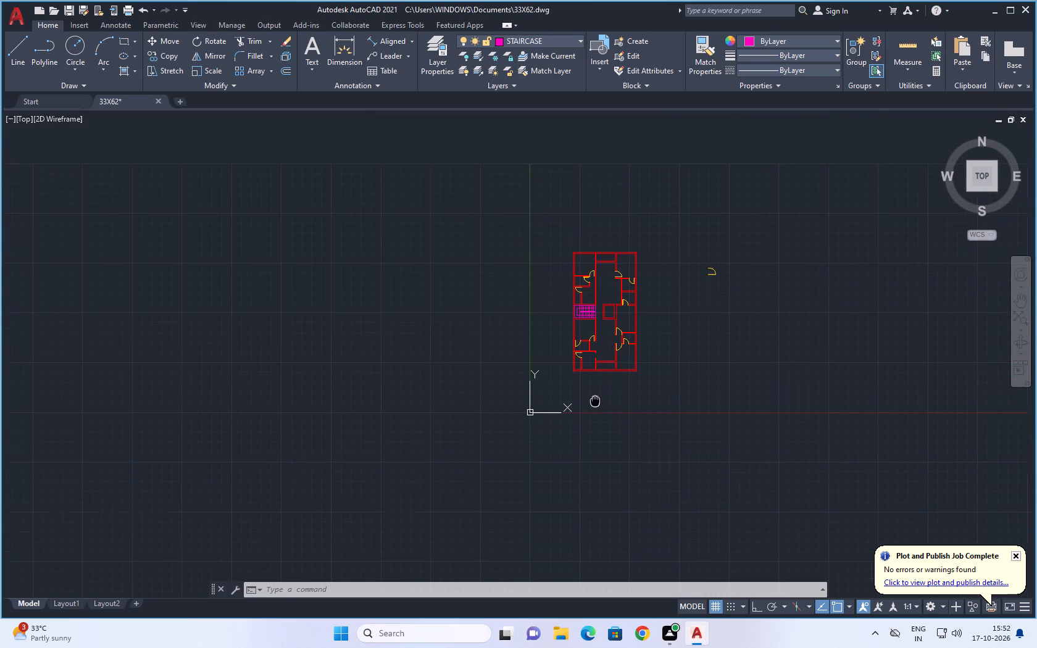
middle_click_drag(596, 401, 596, 403)
scroll(633, 221, "up", 2)
middle_click_drag(654, 299, 657, 194)
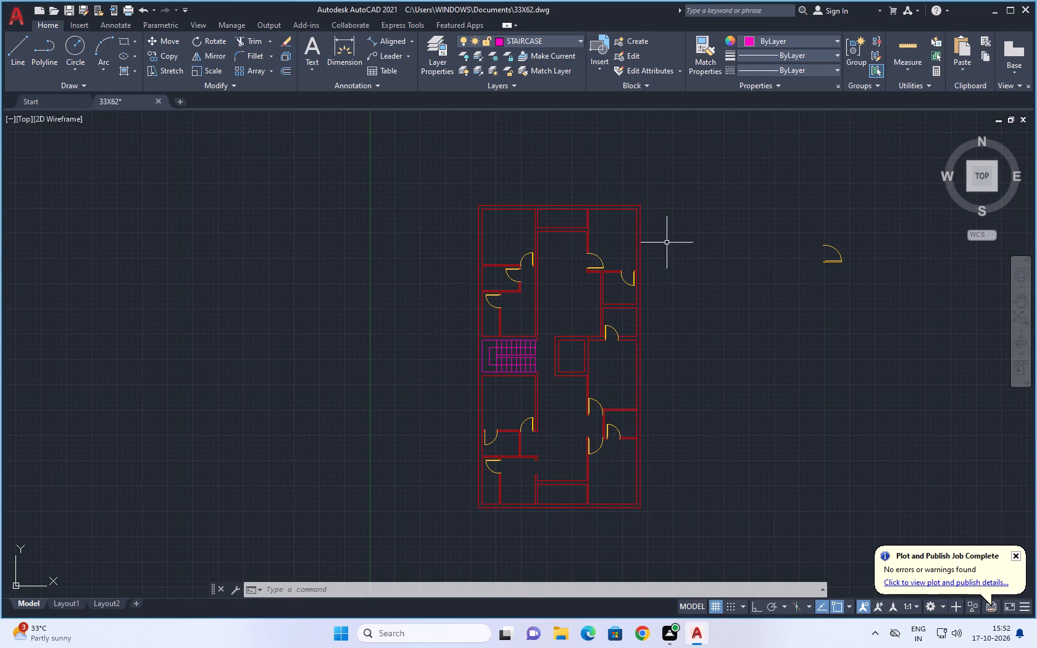
scroll(692, 337, "down", 1)
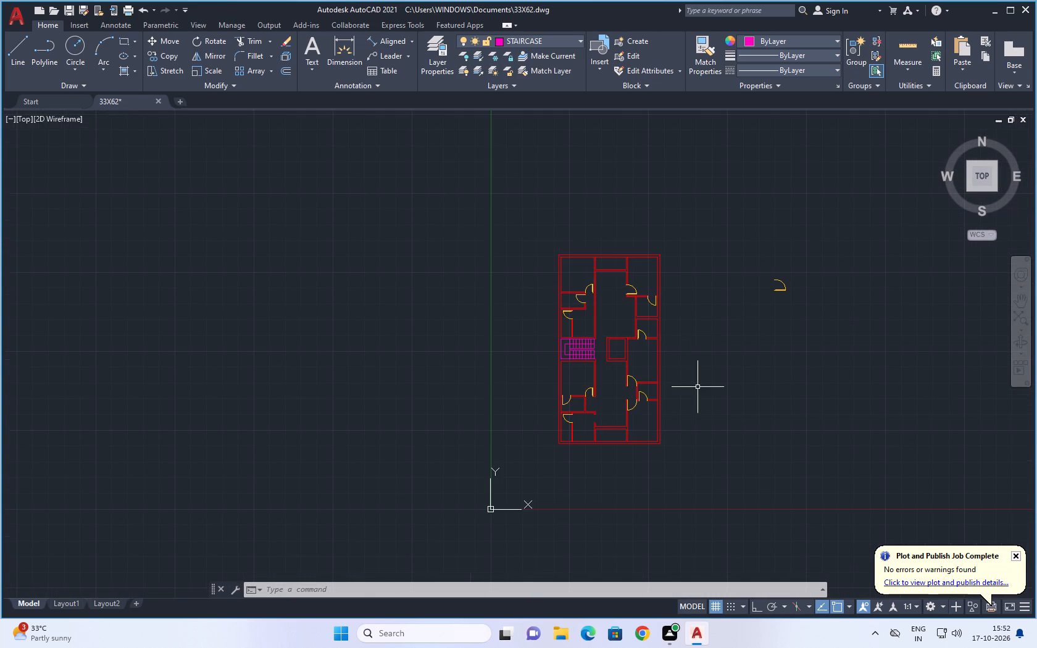
middle_click_drag(698, 388, 681, 317)
scroll(615, 395, "up", 2)
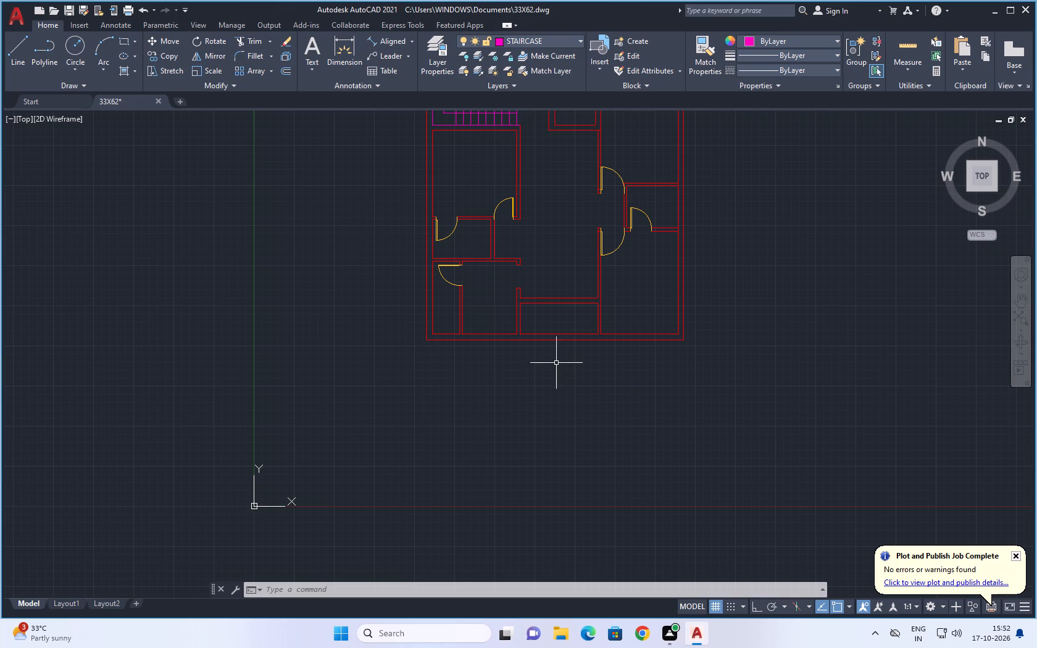
scroll(557, 362, "up", 1)
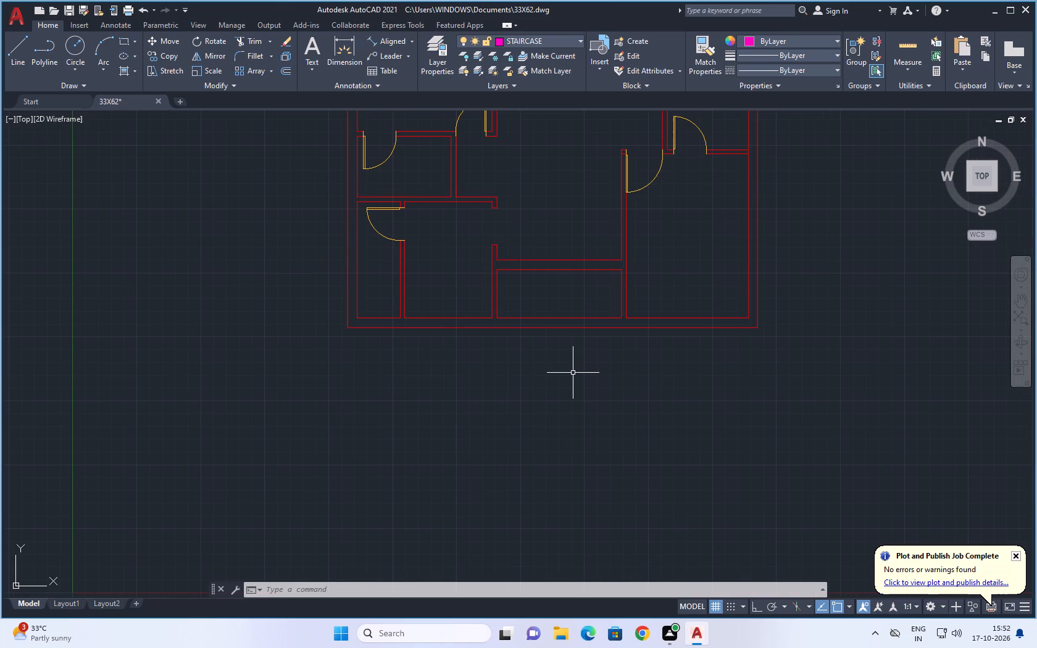
scroll(338, 346, "down", 1)
scroll(421, 354, "down", 1)
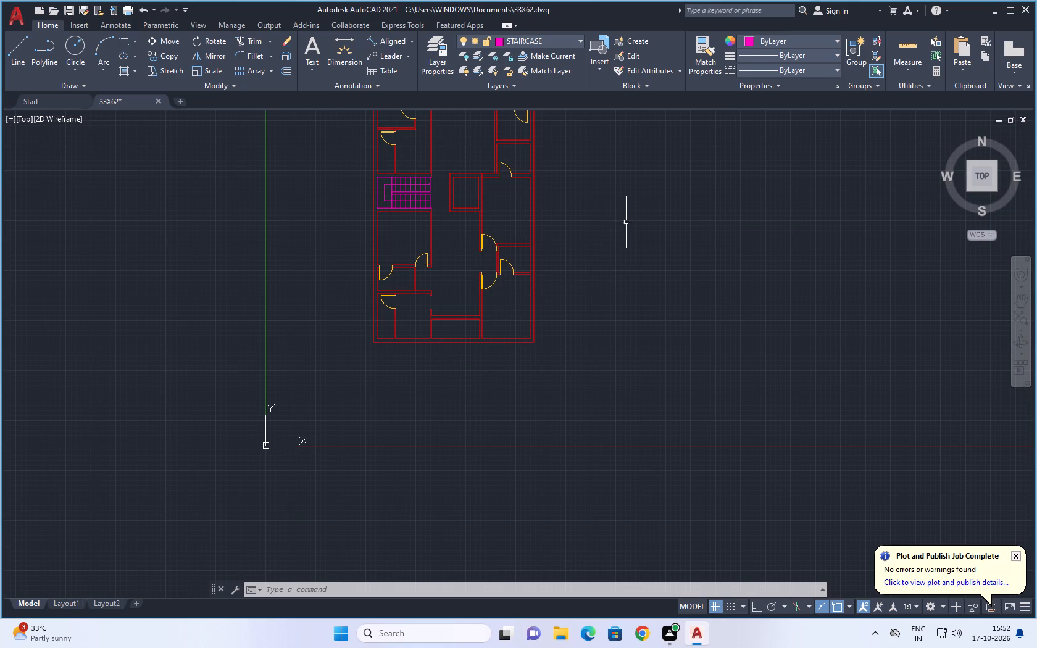
middle_click_drag(631, 227, 620, 309)
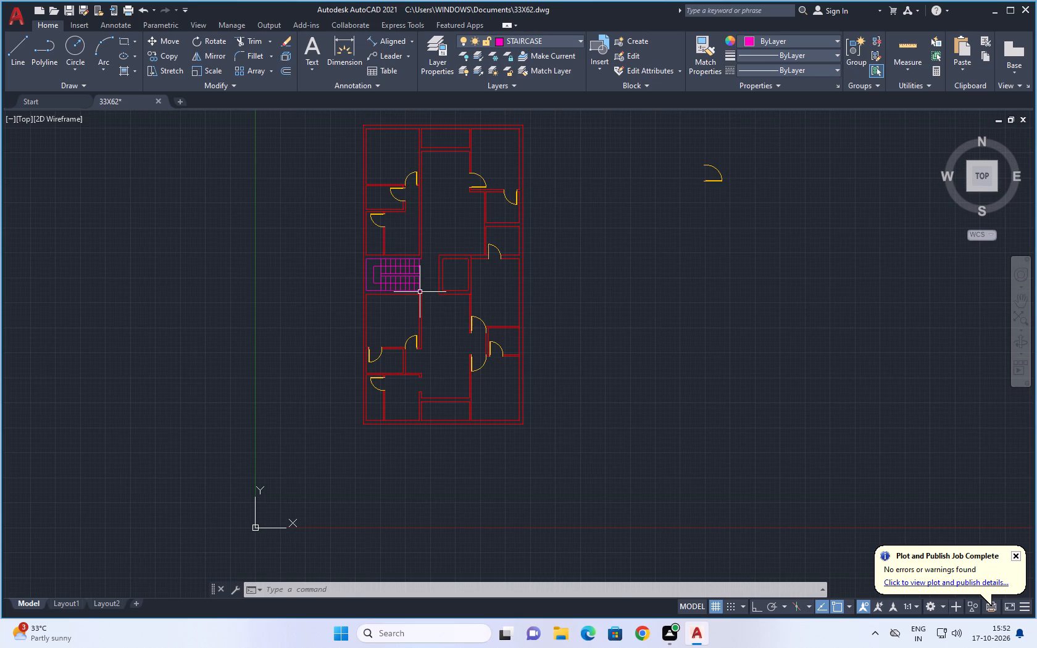
Make WINDOWS the current layer.
left_click(577, 37)
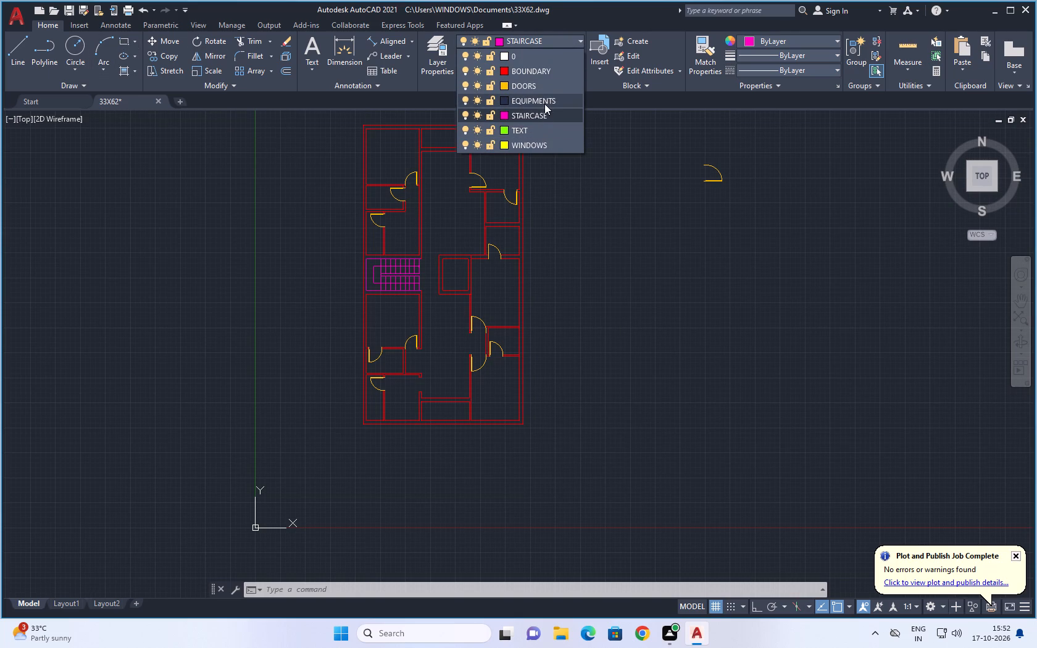
left_click(535, 146)
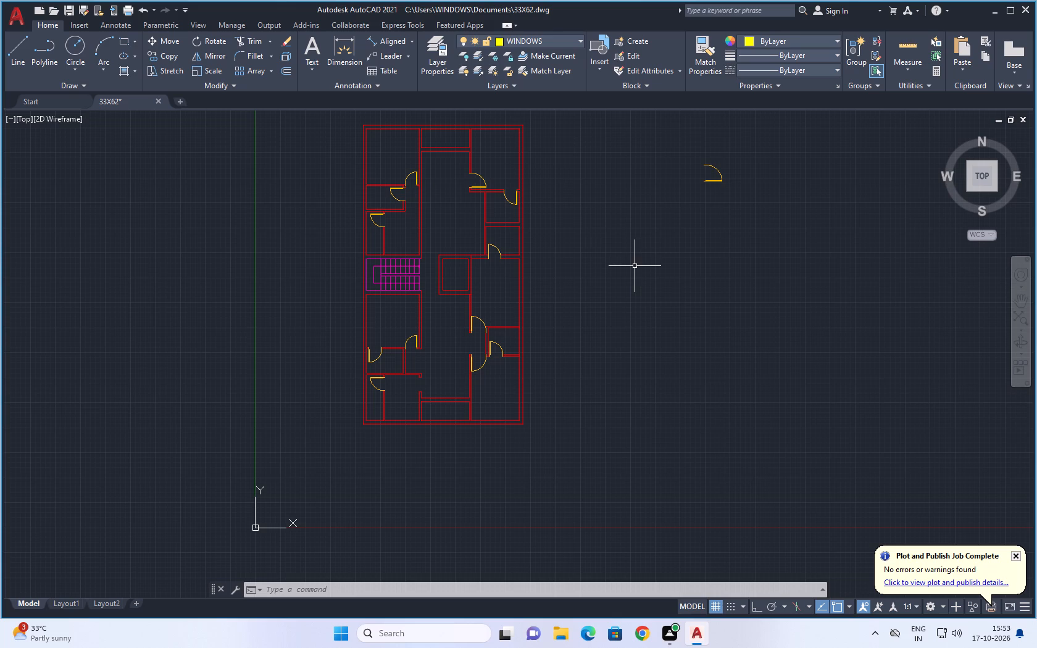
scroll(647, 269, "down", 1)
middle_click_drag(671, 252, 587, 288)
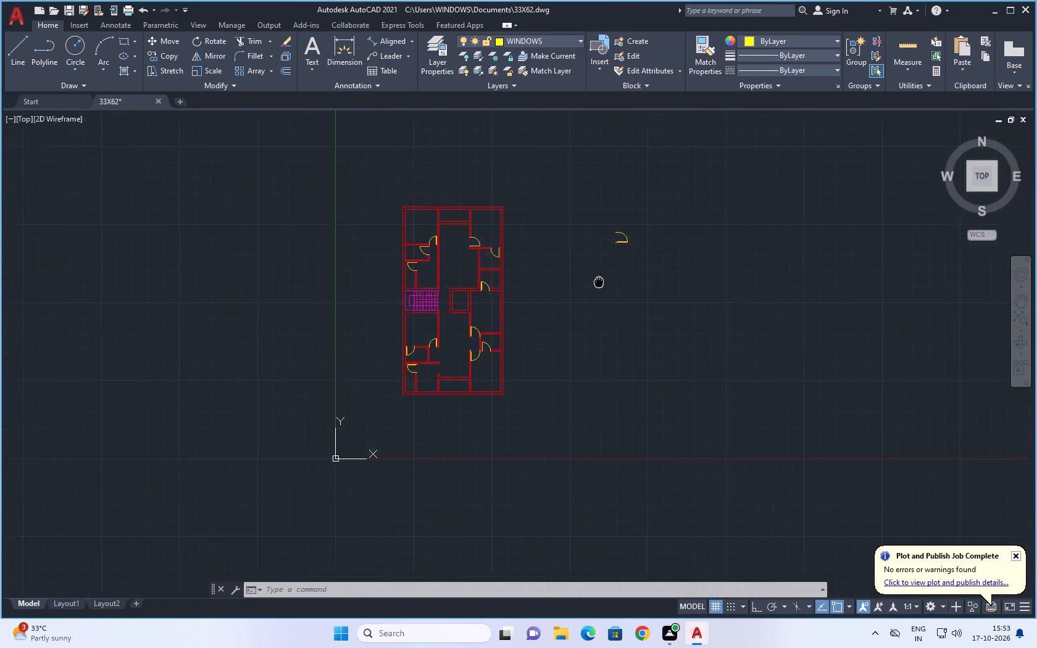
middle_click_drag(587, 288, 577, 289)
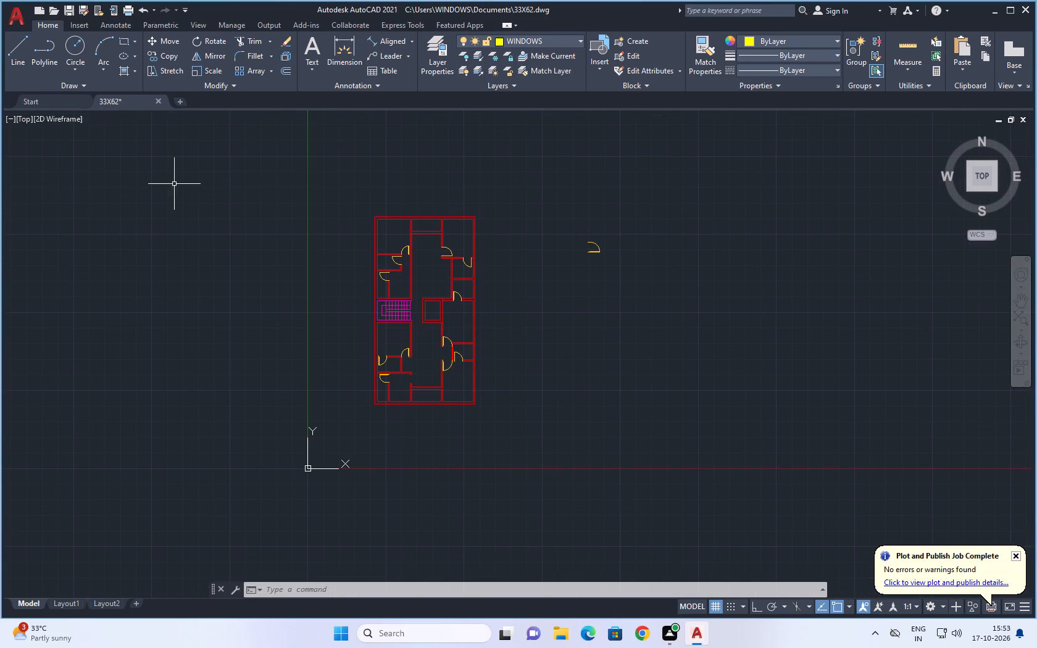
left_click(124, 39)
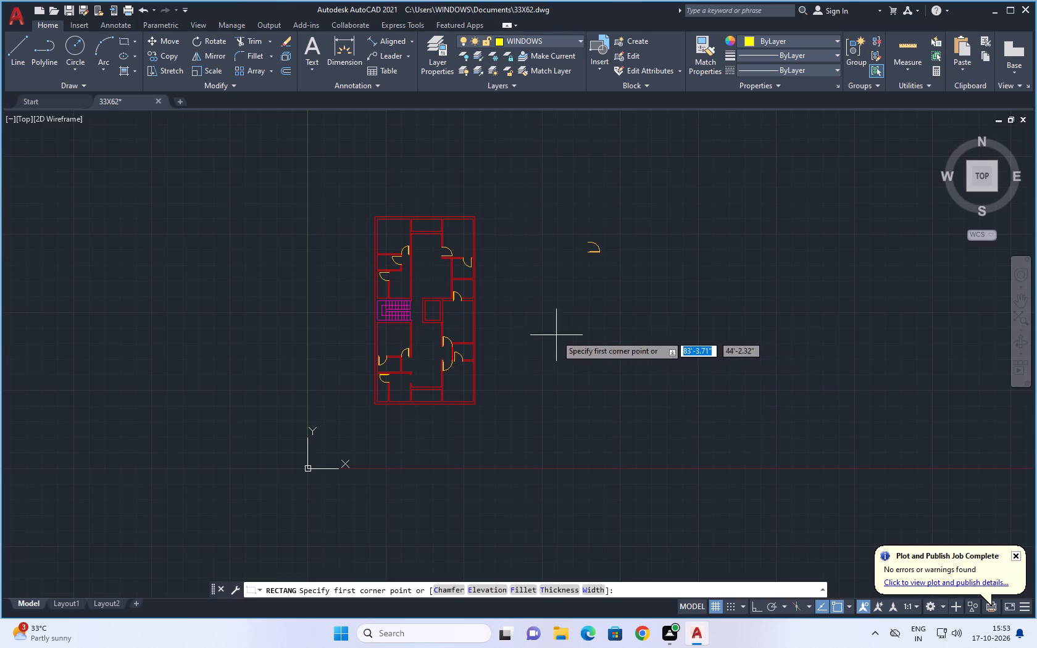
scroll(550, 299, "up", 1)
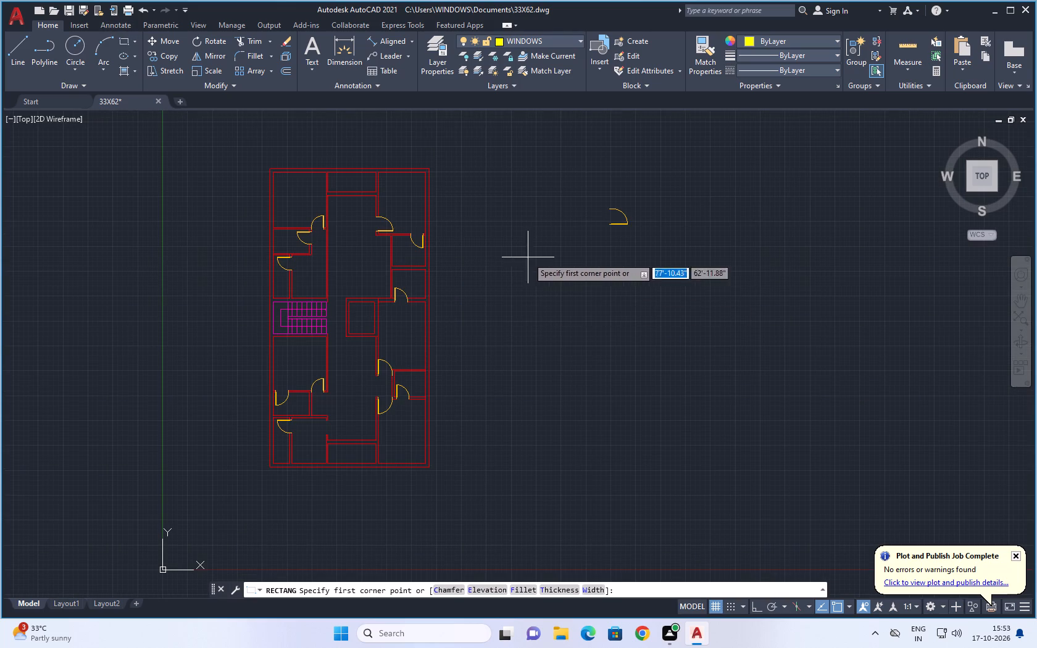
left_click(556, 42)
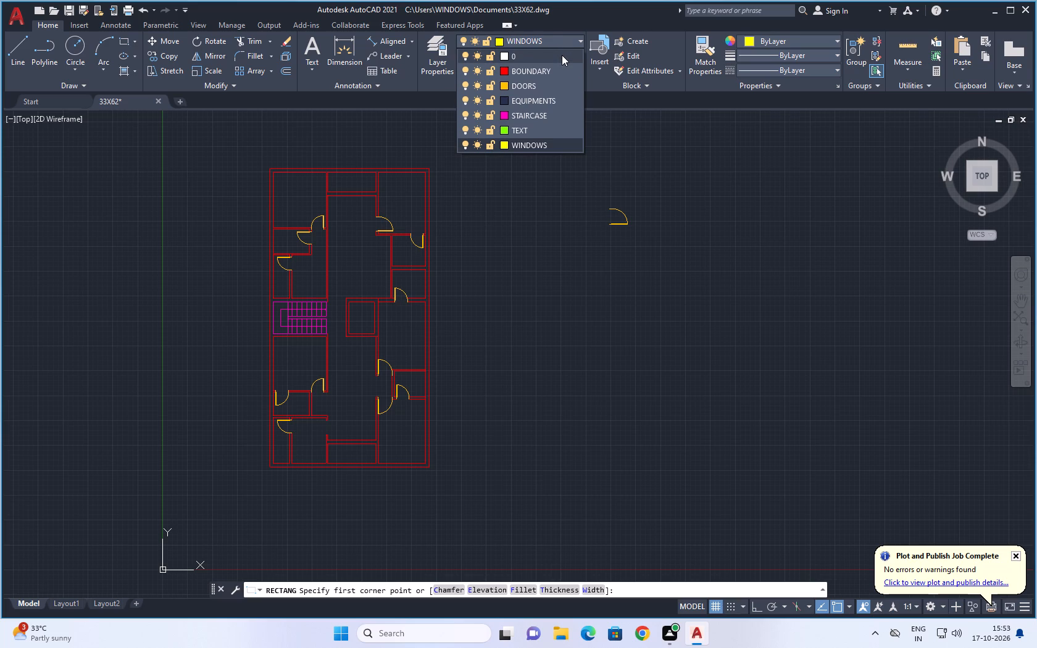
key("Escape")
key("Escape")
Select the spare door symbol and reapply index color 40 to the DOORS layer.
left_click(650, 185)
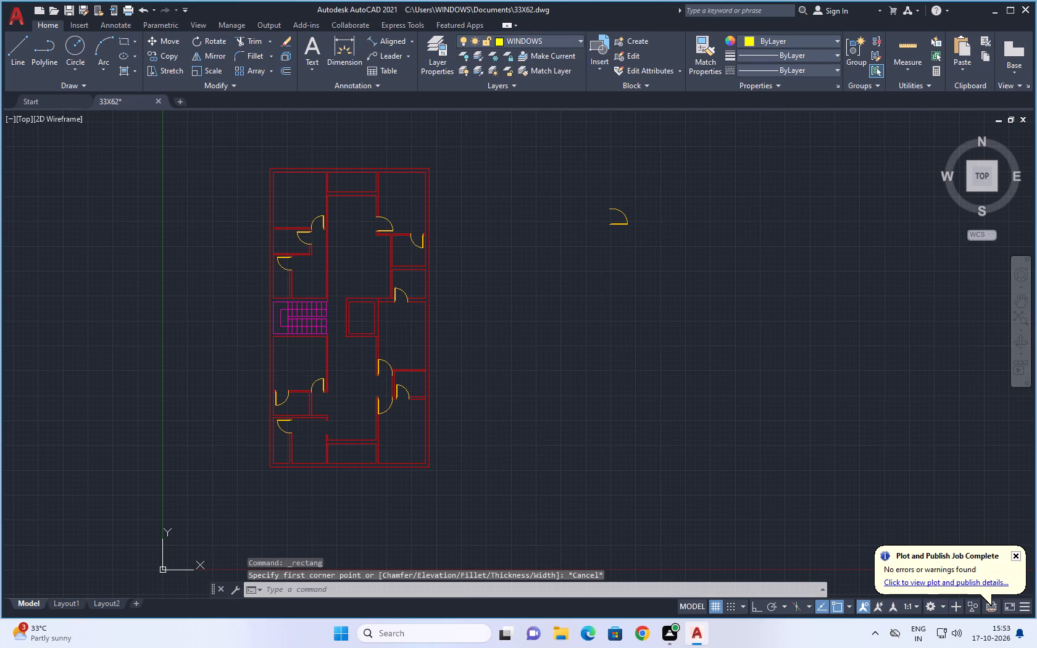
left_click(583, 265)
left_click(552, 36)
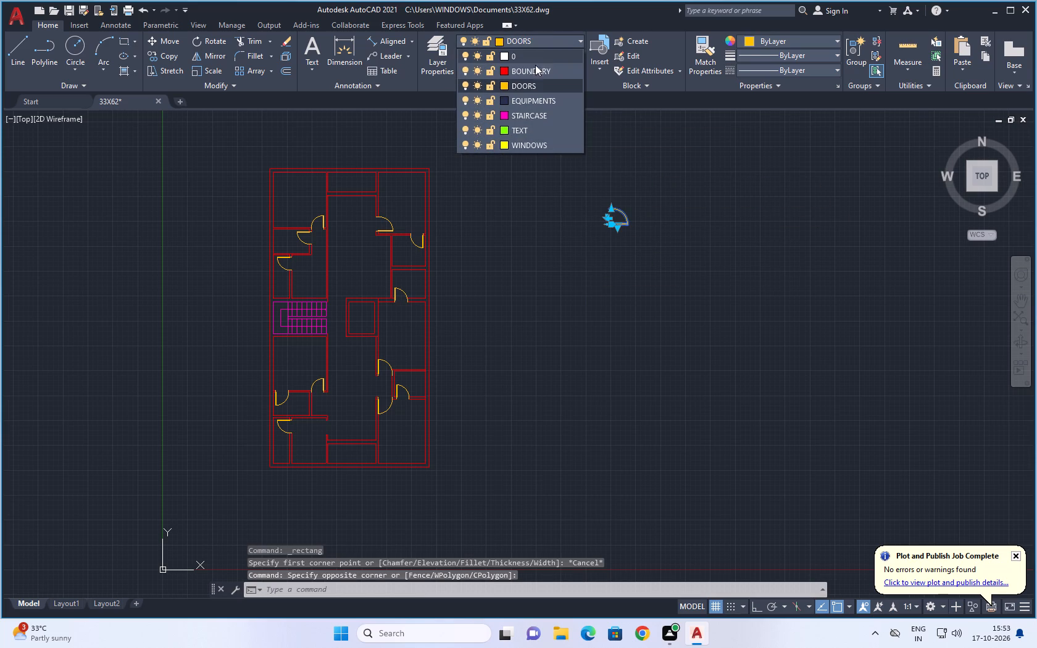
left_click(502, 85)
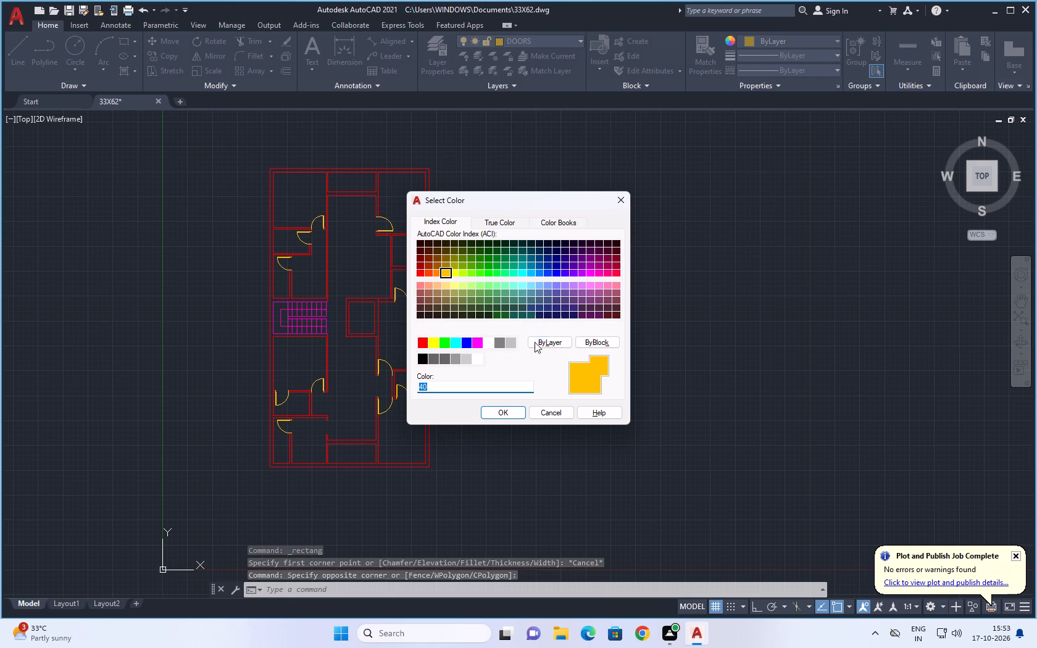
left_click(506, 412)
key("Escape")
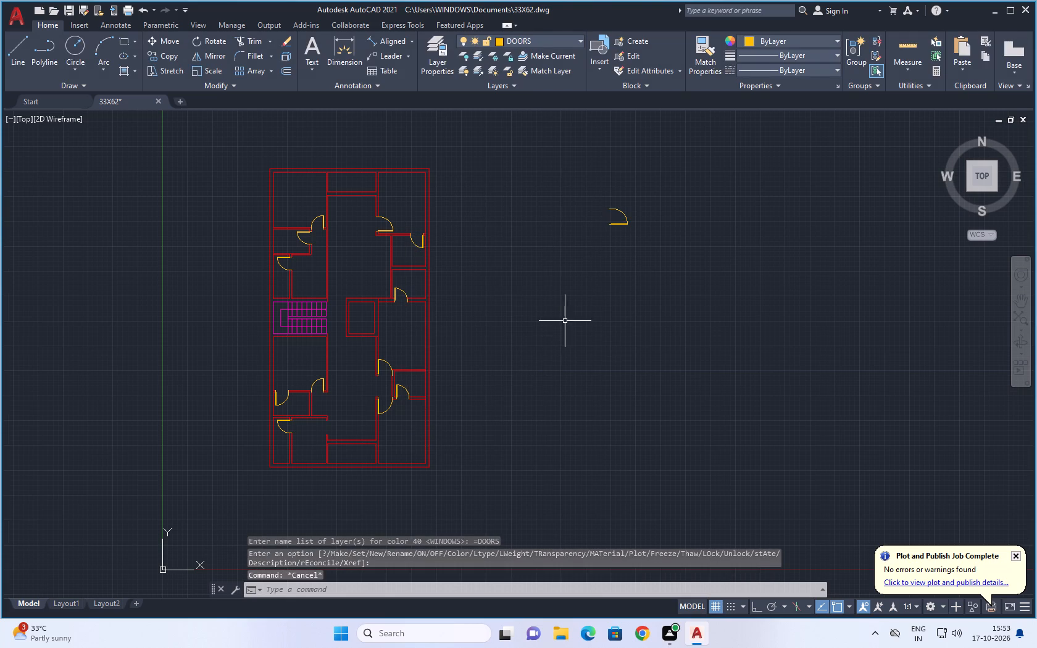
Draw a 4' by 9" window rectangle on the WINDOWS layer in the empty space beside the plan, below the spare door symbol.
scroll(367, 260, "up", 4)
scroll(556, 239, "down", 5)
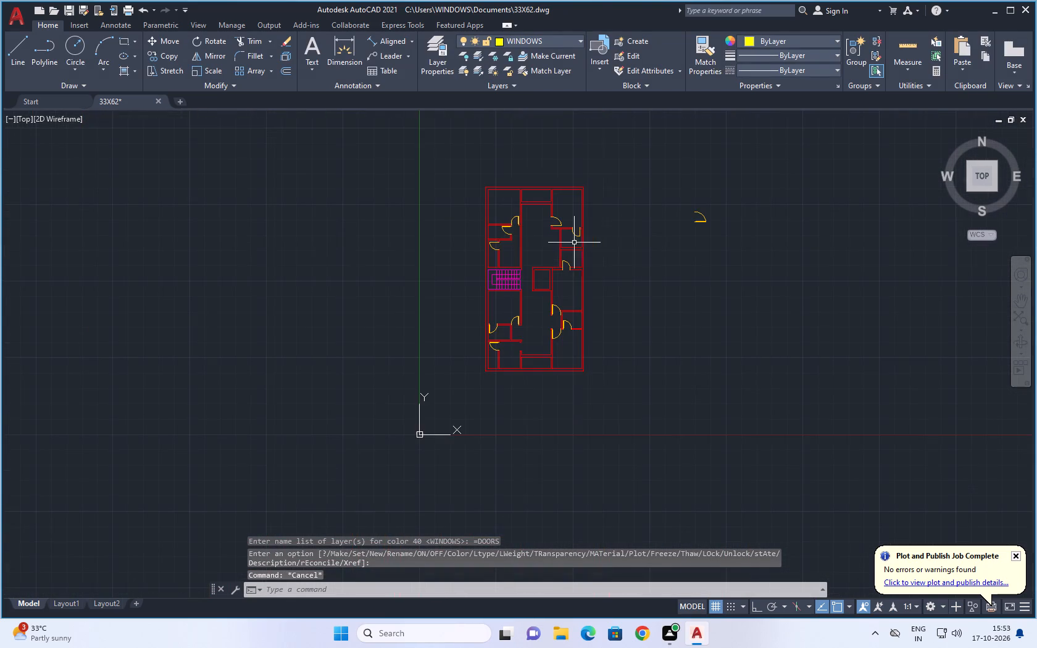
middle_click_drag(650, 229, 584, 318)
left_click(562, 38)
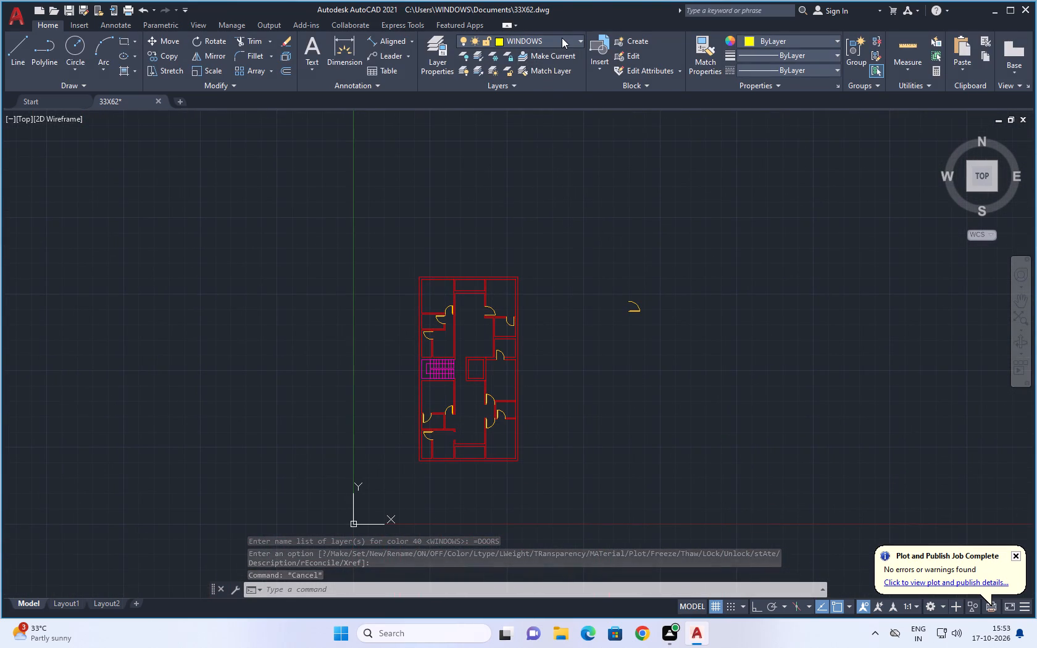
left_click(521, 144)
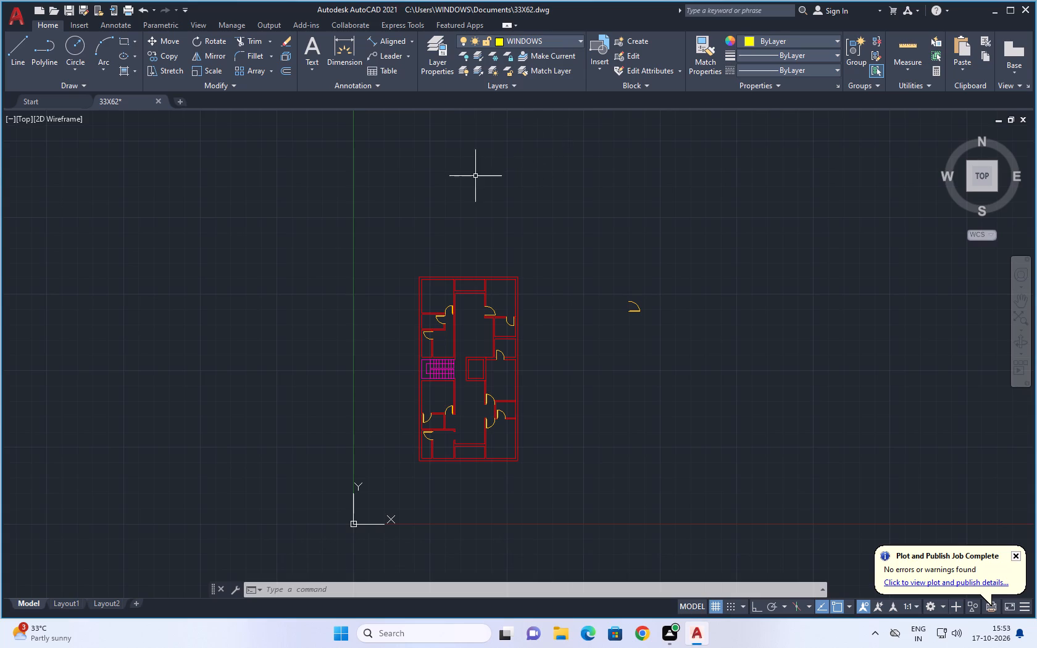
left_click(123, 39)
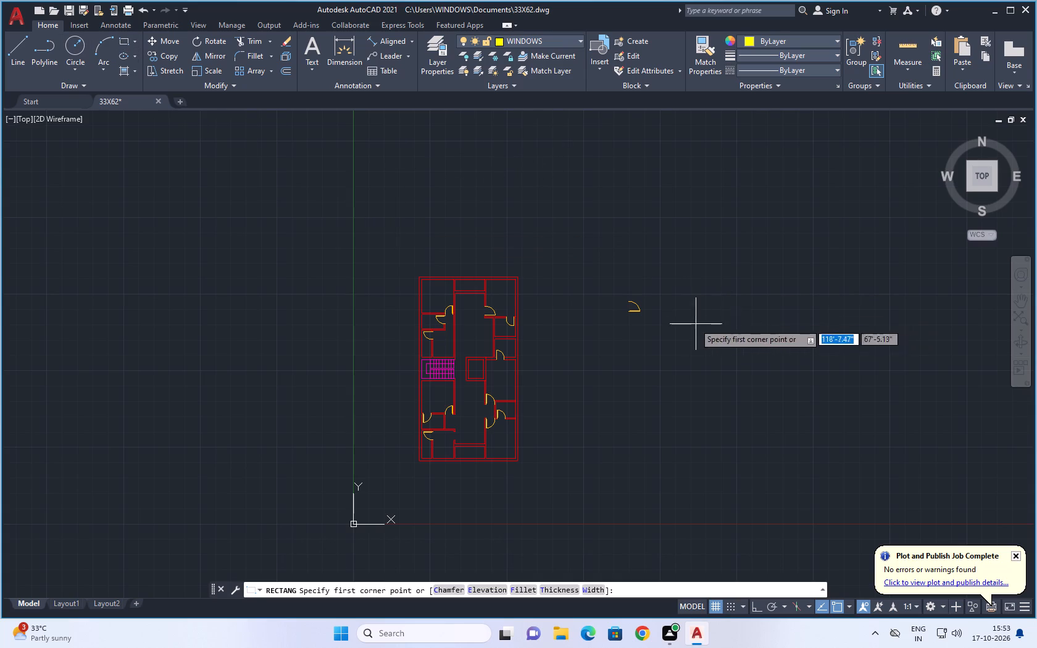
left_click(599, 347)
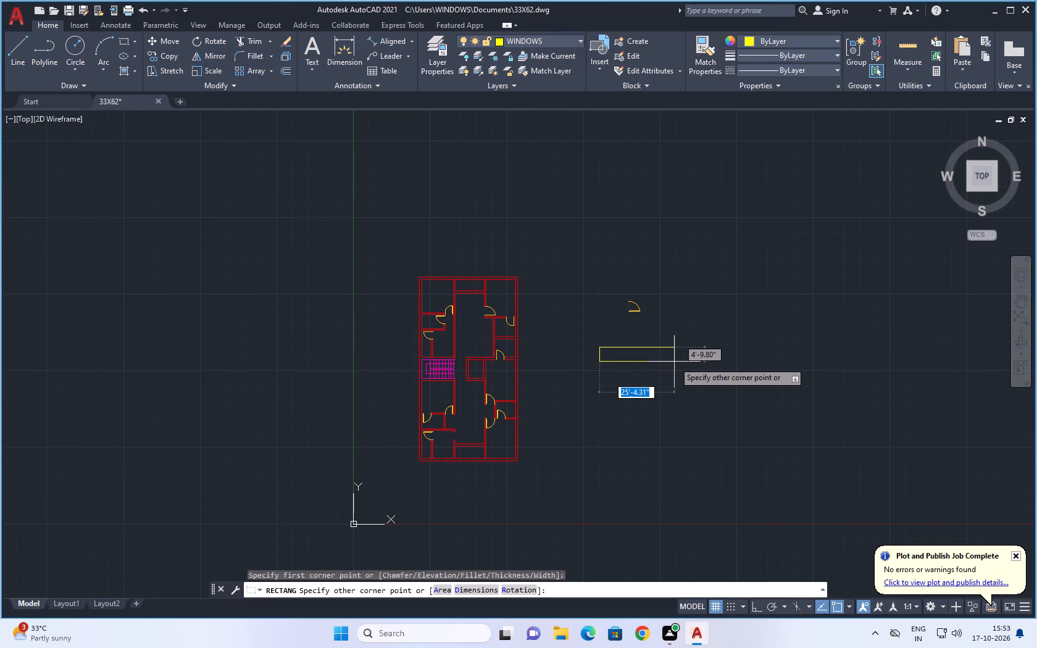
type("4'")
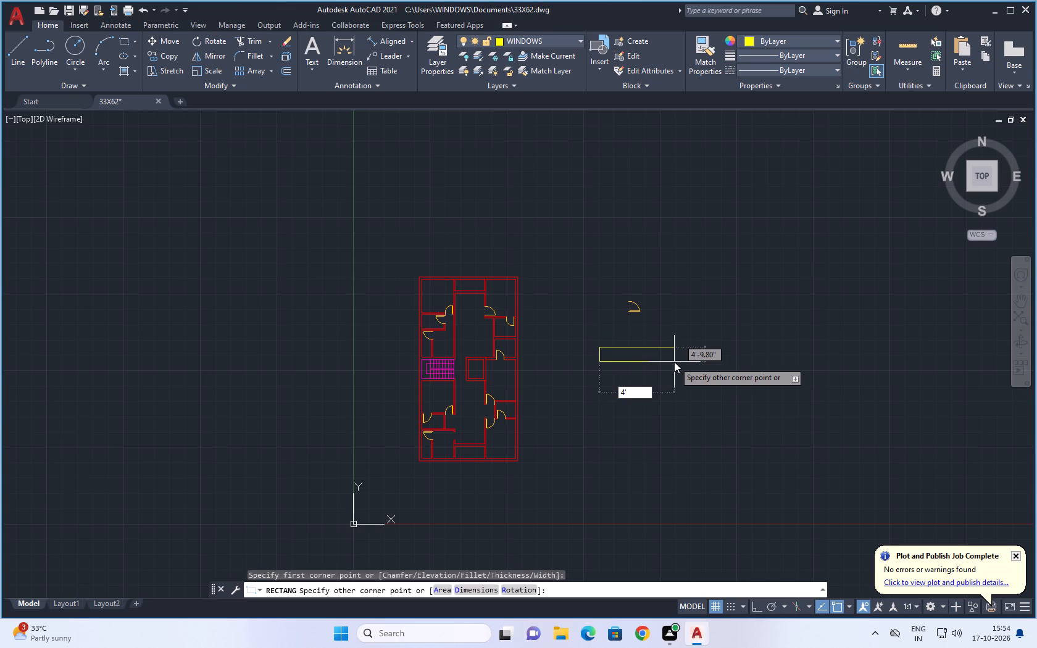
type(",9")
key("shift+quotedbl")
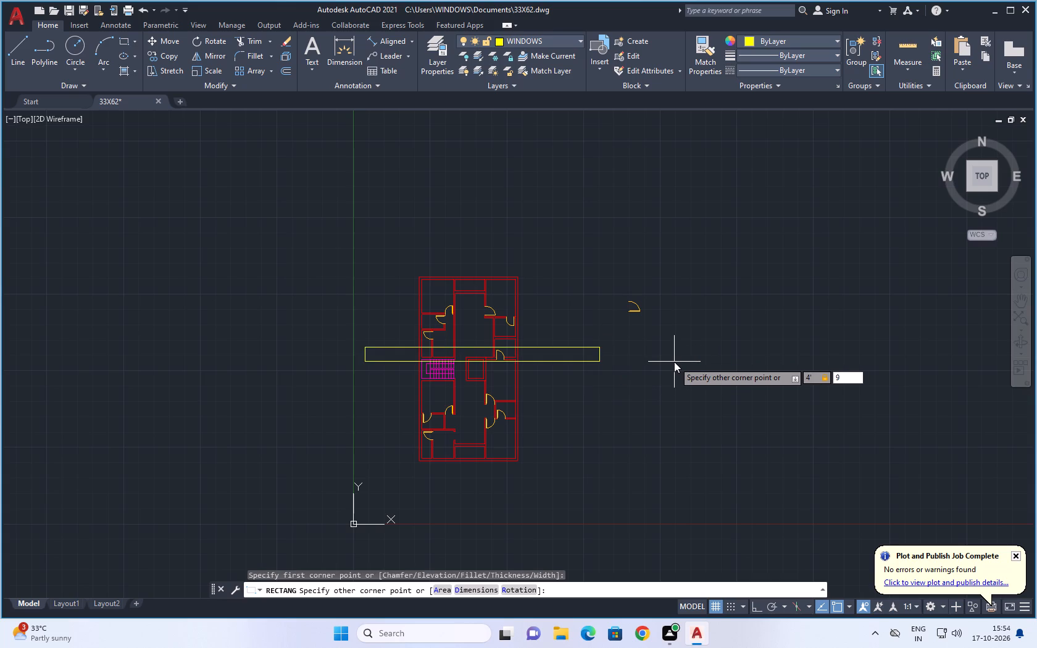
key("Return")
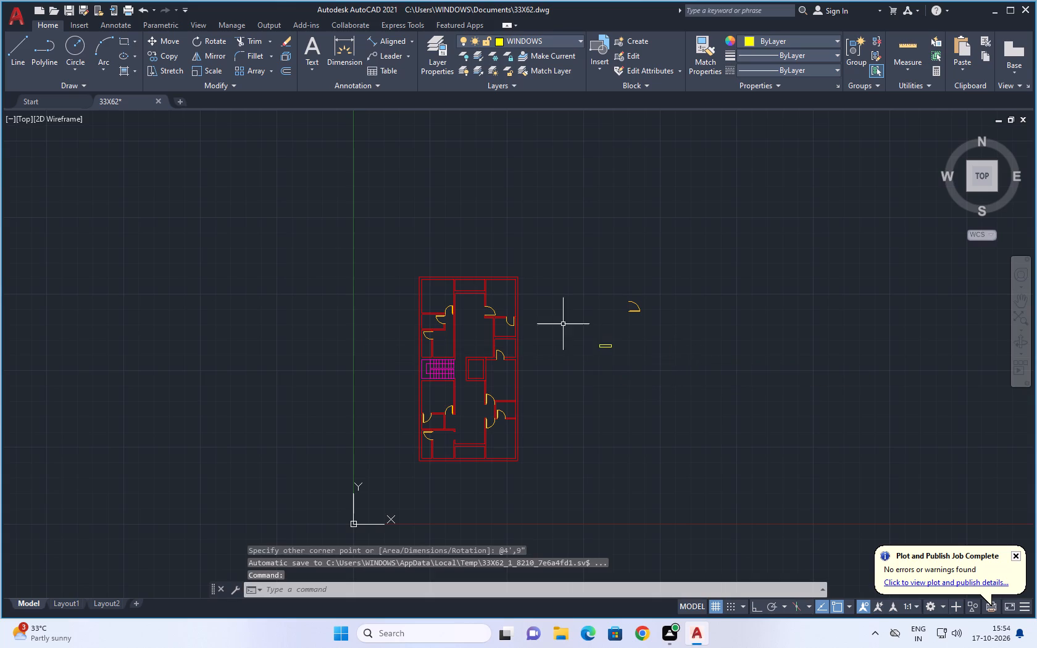
Change the DOORS layer's color to index color 30.
scroll(565, 320, "up", 3)
middle_click_drag(733, 376, 635, 320)
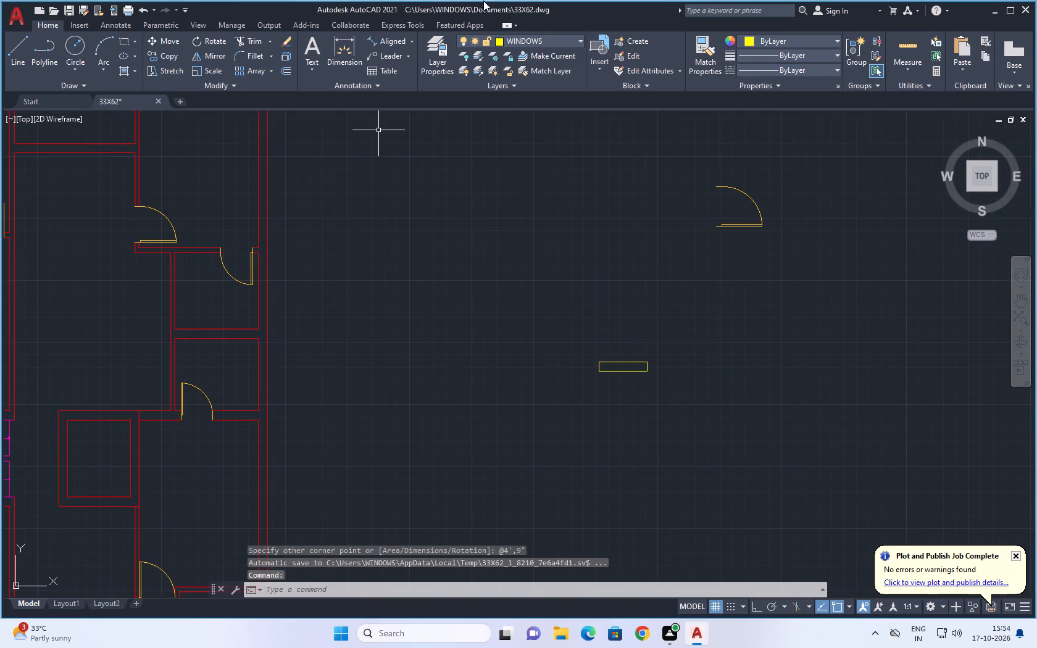
left_click(533, 38)
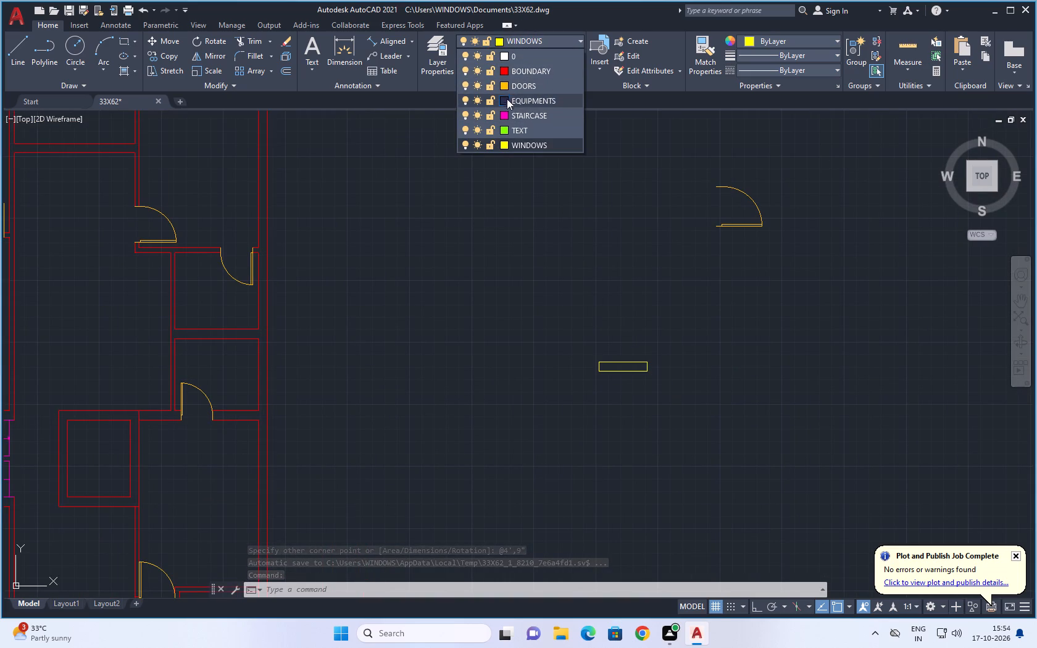
left_click(504, 84)
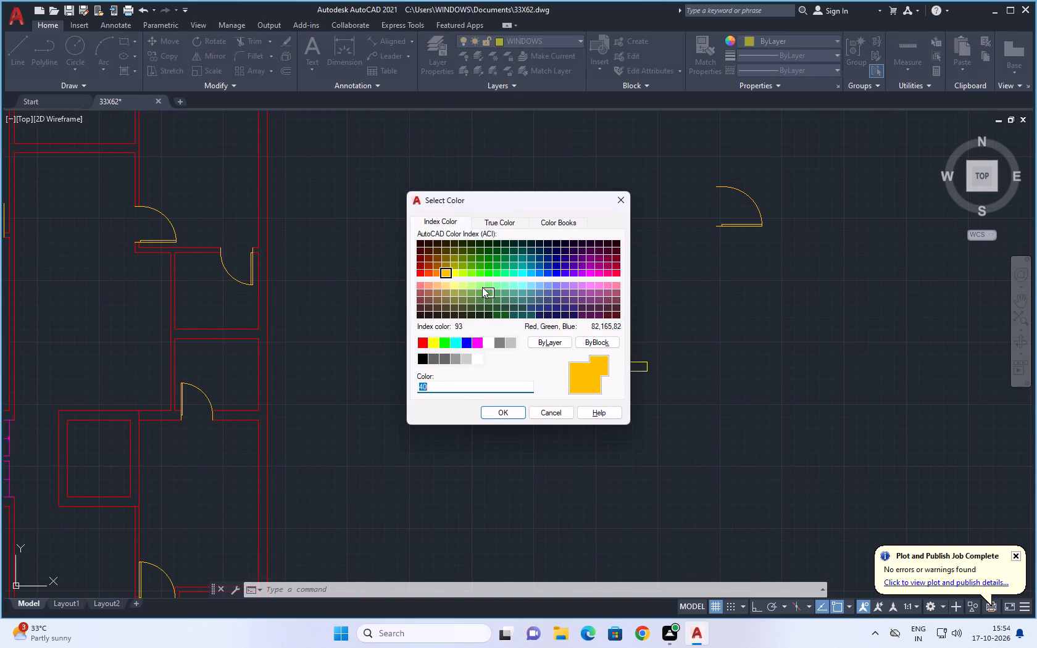
left_click(436, 272)
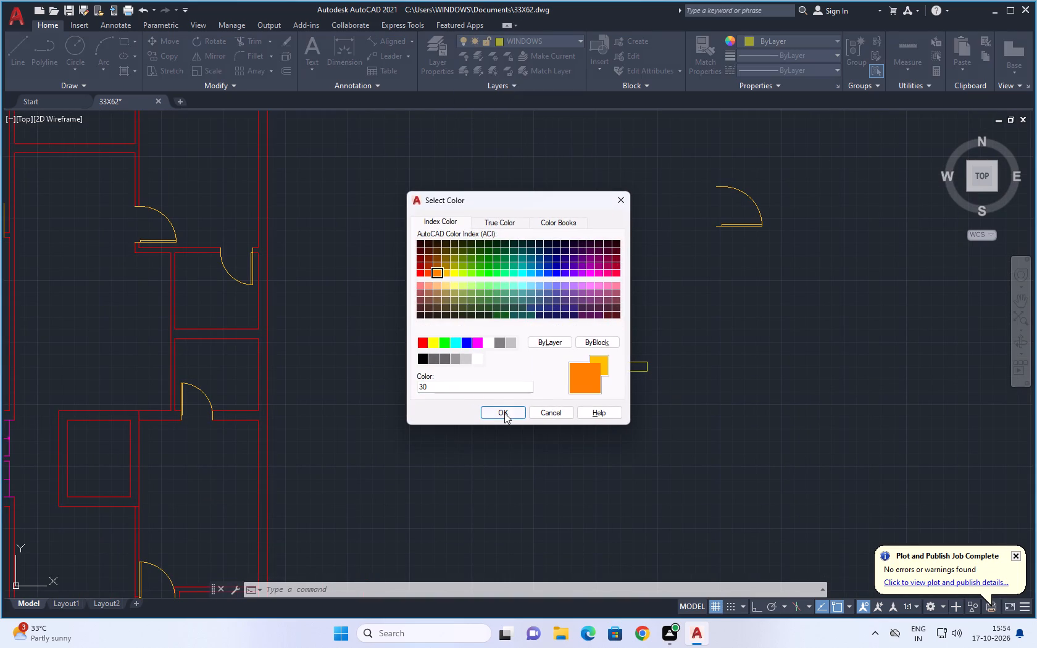
left_click(504, 413)
scroll(724, 285, "down", 2)
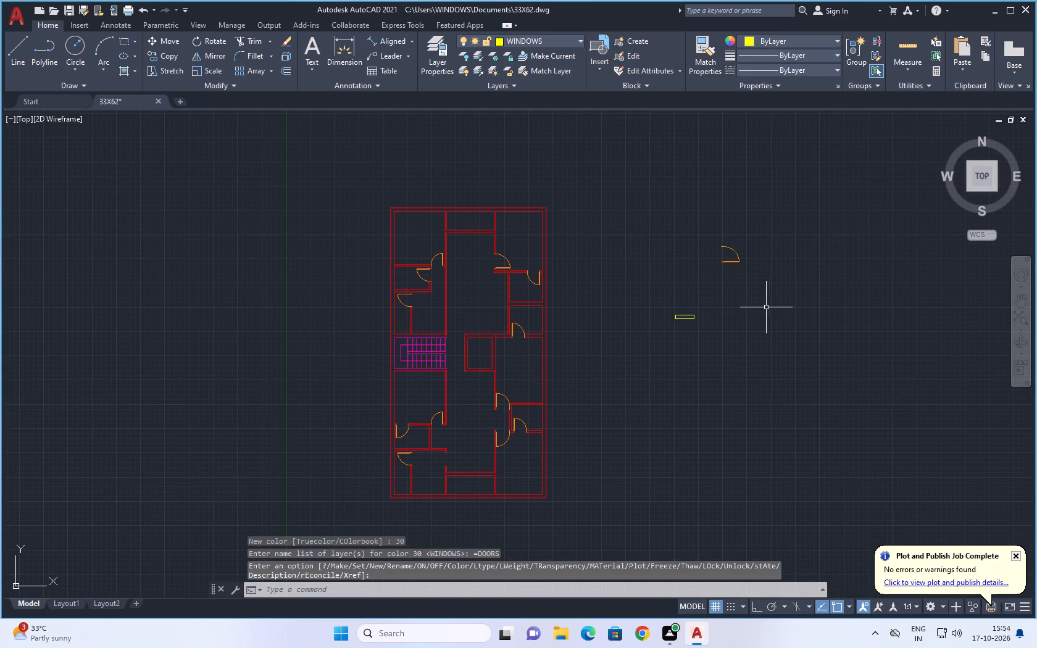
middle_click_drag(768, 307, 737, 317)
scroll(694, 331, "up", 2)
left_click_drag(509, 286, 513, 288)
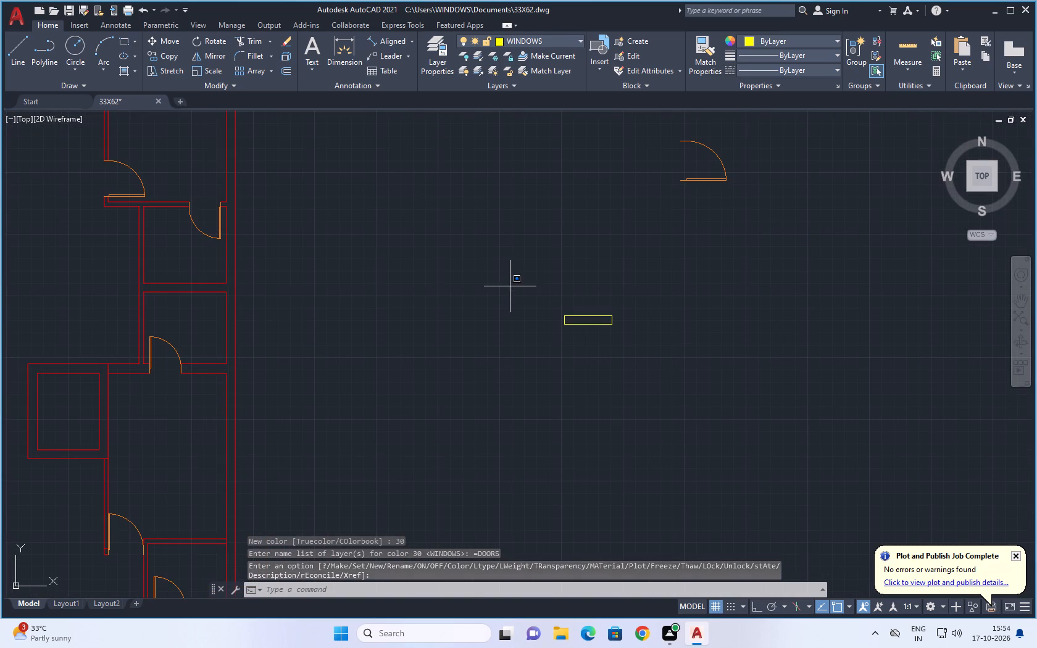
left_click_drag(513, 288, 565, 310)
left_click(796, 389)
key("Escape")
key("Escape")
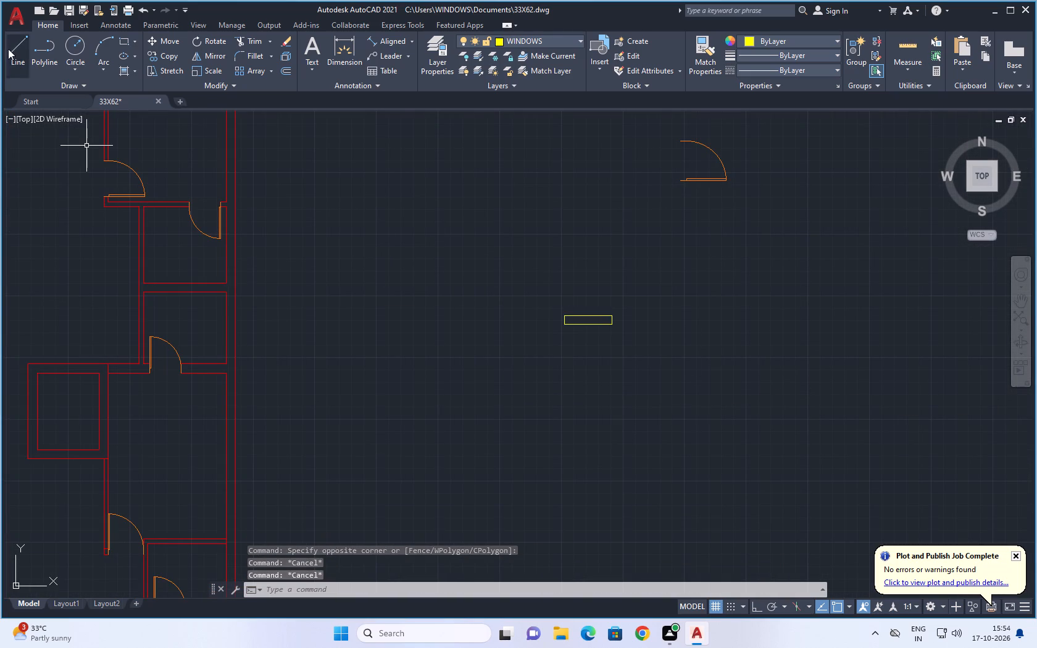
Draw a horizontal centre line across the window rectangle between the midpoints of its two short sides.
left_click(10, 46)
scroll(480, 260, "up", 3)
middle_click_drag(606, 373, 297, 158)
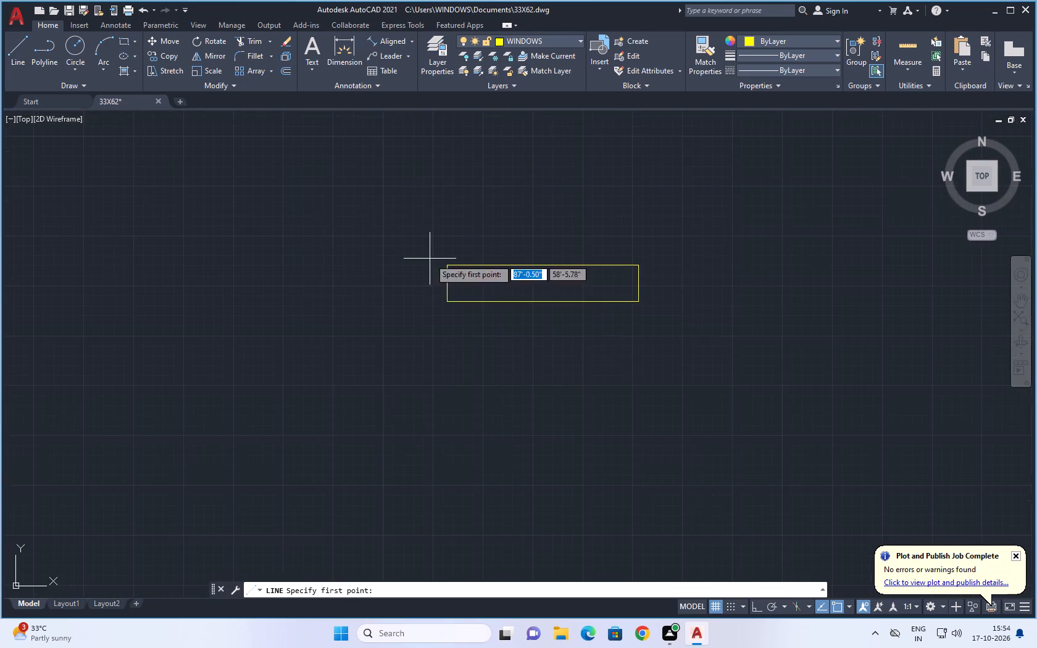
scroll(451, 283, "up", 2)
left_click(435, 285)
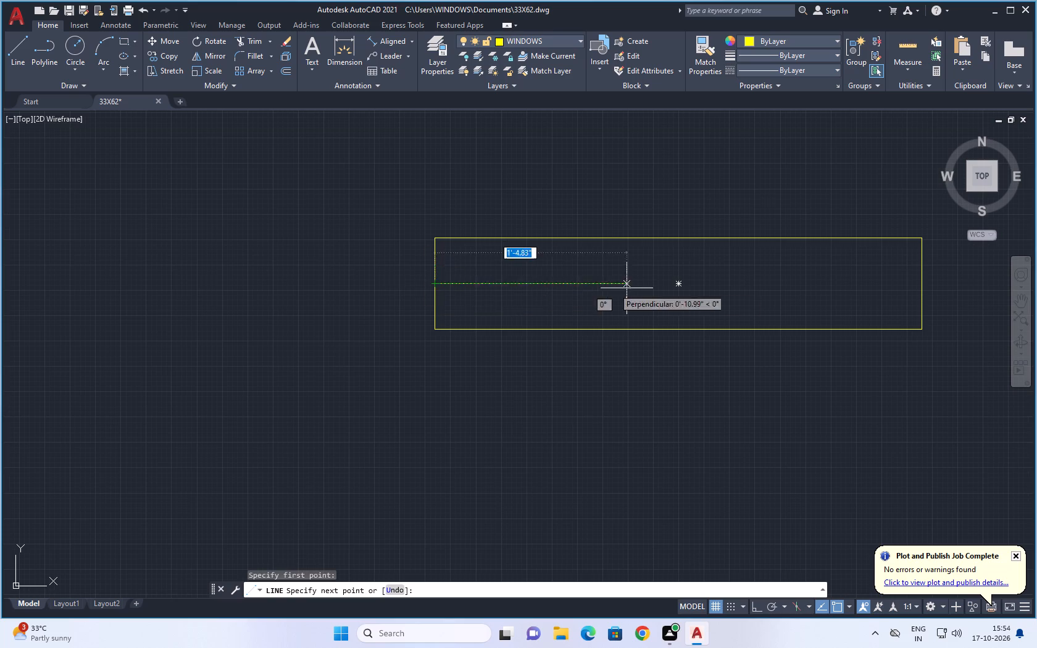
left_click(922, 283)
scroll(740, 210, "down", 1)
key("Escape")
scroll(793, 223, "down", 1)
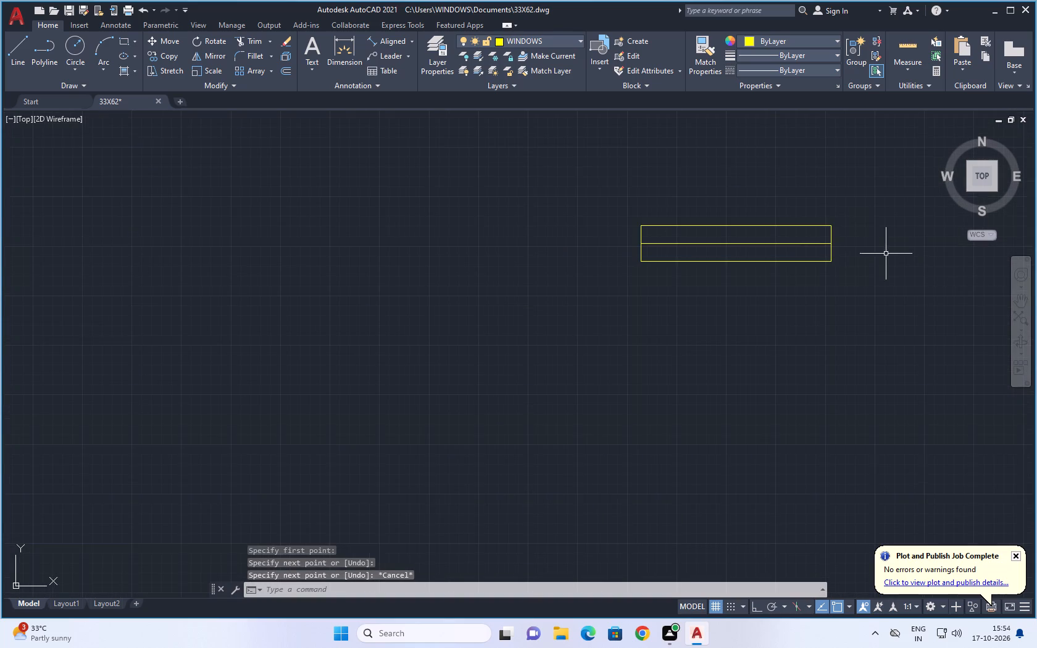
middle_click_drag(824, 265, 660, 280)
key("Escape")
key("Escape")
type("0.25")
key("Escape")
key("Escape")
Offset the window's centre line 0.25" to both sides, above and below.
key("o")
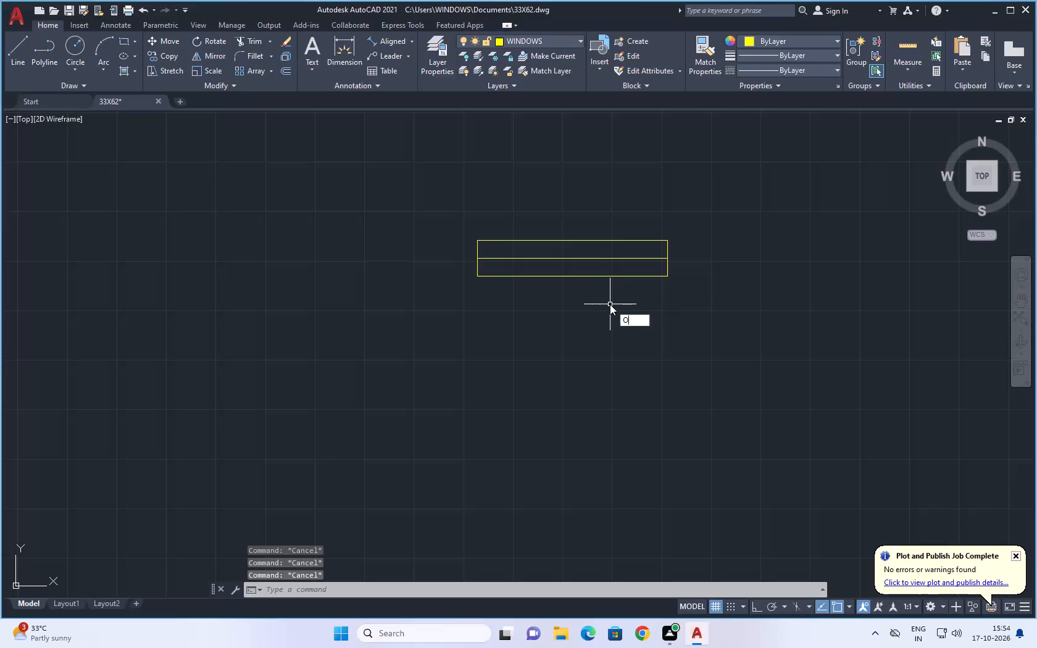
key("Return")
type("0.25")
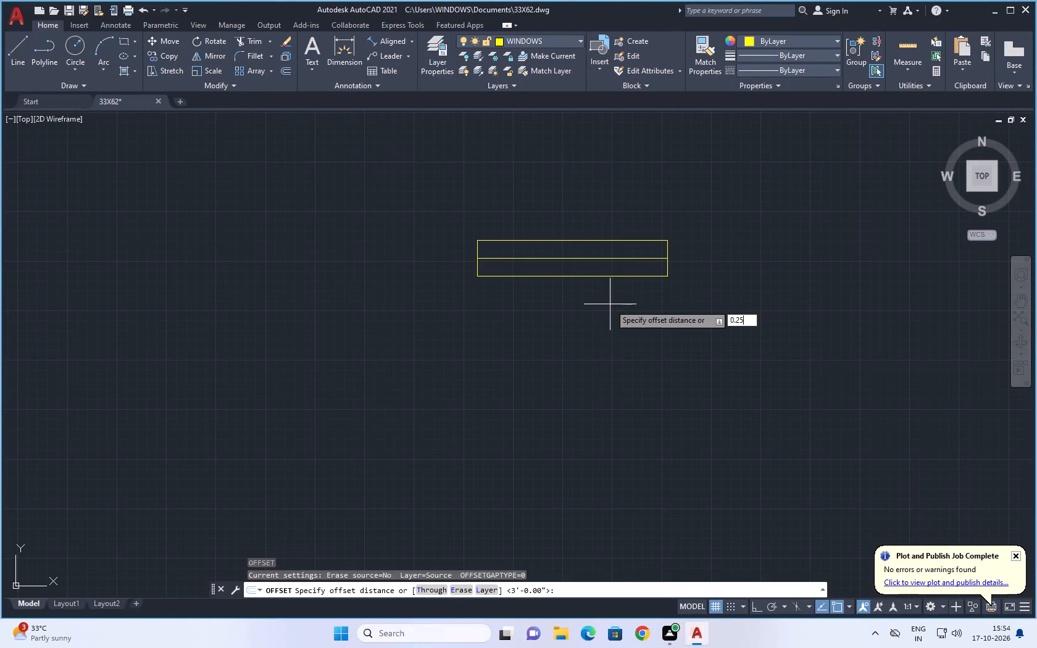
key("shift+quotedbl")
key("Return")
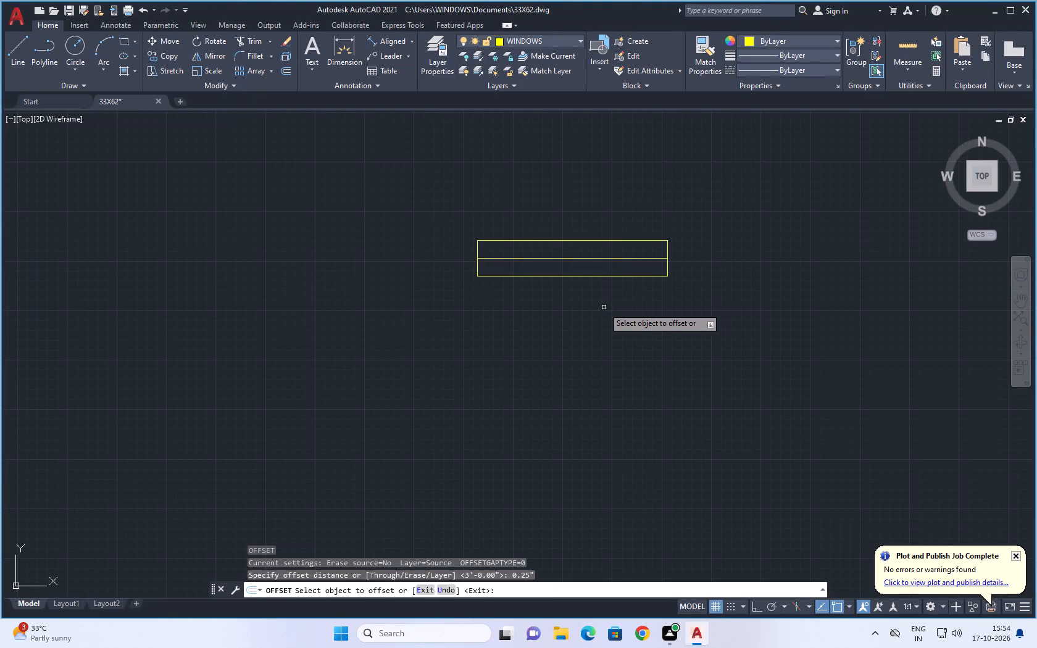
scroll(574, 275, "up", 2)
left_click(577, 234)
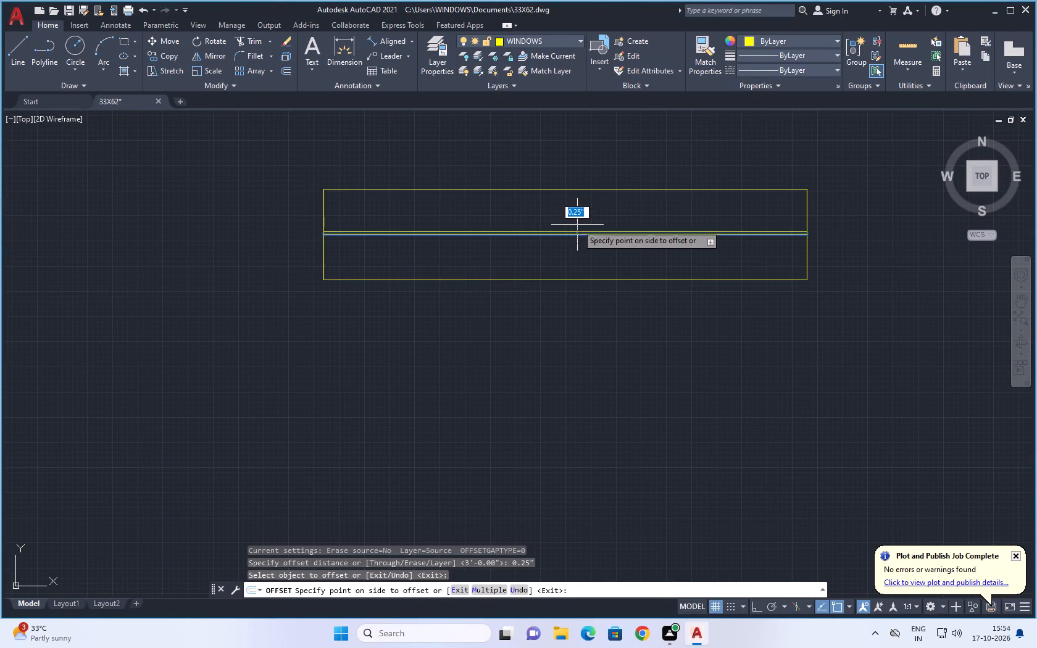
left_click(578, 215)
scroll(581, 243, "up", 1)
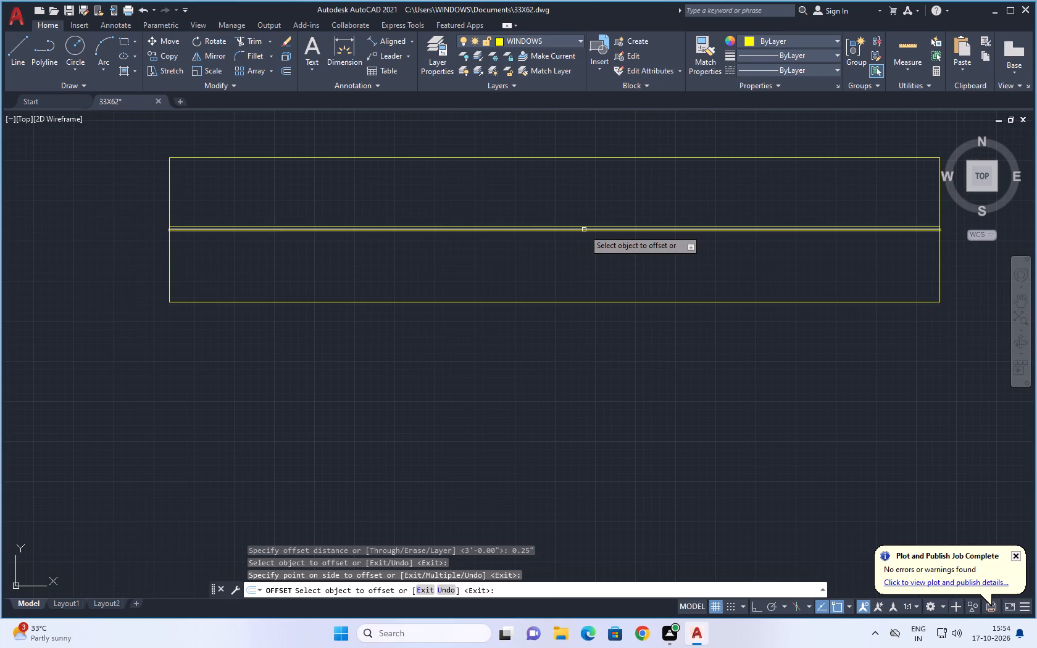
left_click(584, 230)
left_click(579, 257)
scroll(577, 249, "up", 2)
scroll(577, 249, "down", 2)
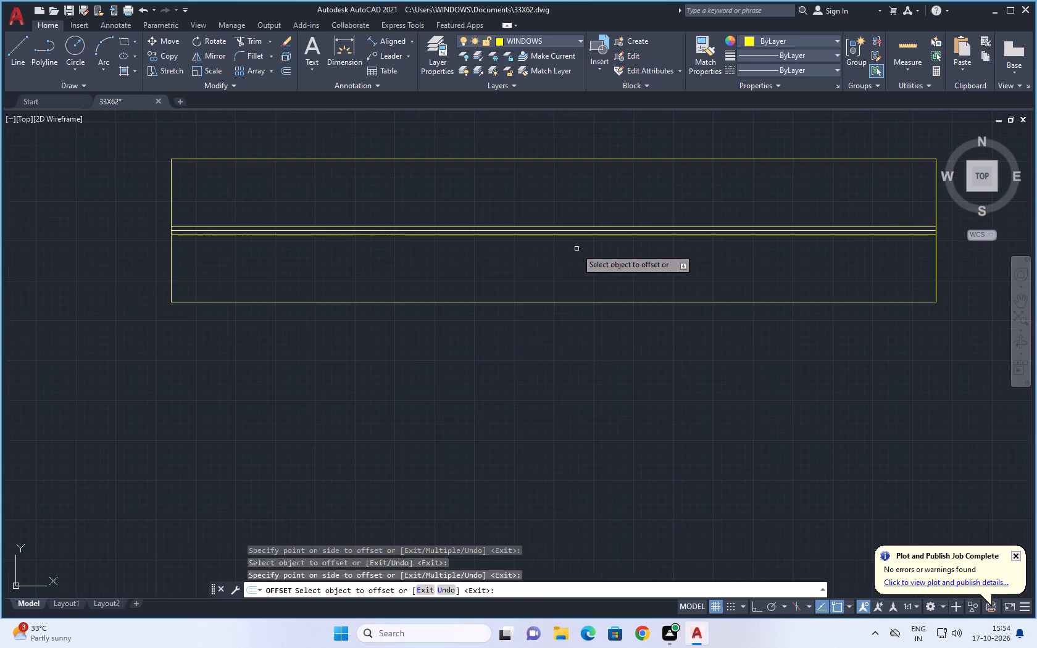
scroll(577, 249, "down", 2)
scroll(572, 252, "up", 4)
key("Escape")
key("Escape")
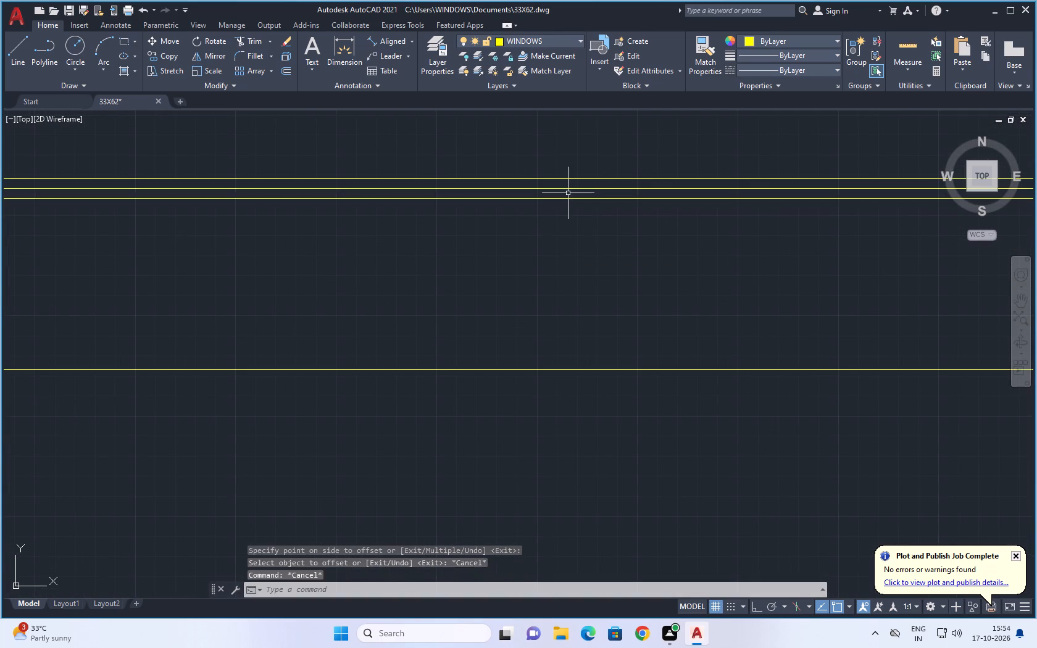
Delete the original centre line between the two offset lines of the window.
left_click(570, 189)
key("Delete")
scroll(590, 293, "down", 2)
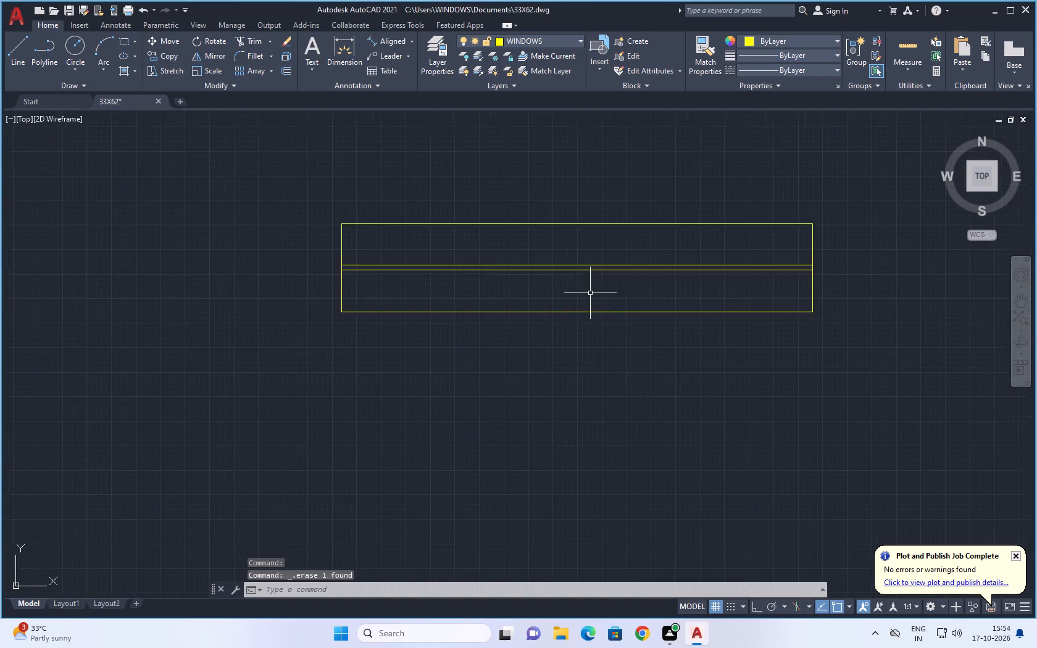
Draw a second window rectangle, 3' by 9", on the WINDOWS layer to the right of the first window symbol.
scroll(590, 293, "down", 3)
middle_click_drag(607, 393, 543, 381)
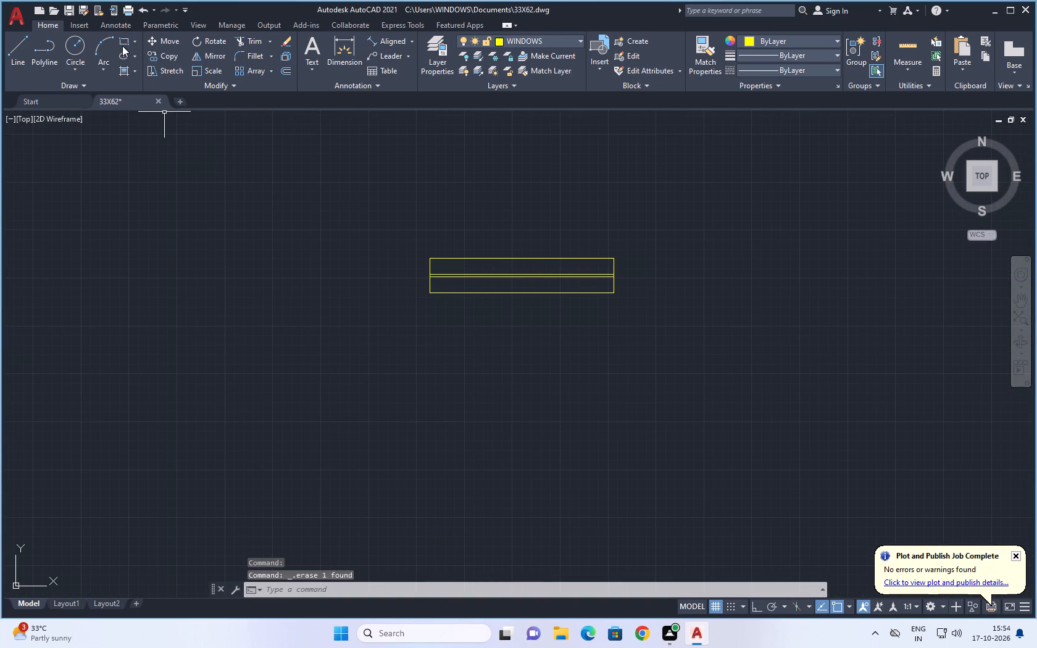
left_click(122, 43)
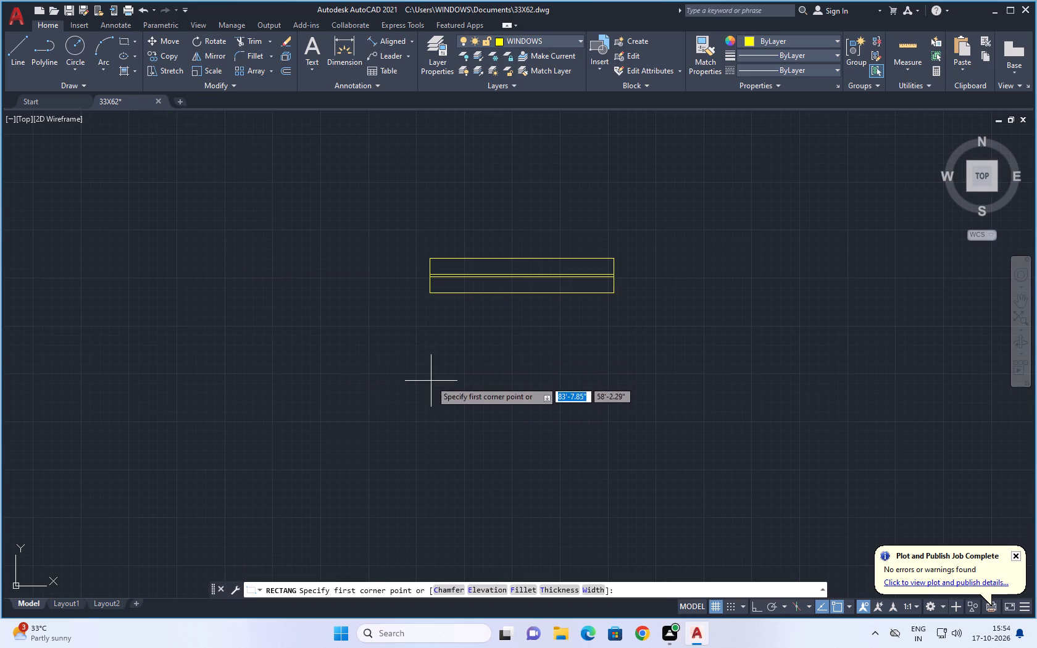
scroll(701, 366, "down", 2)
middle_click_drag(721, 379, 457, 413)
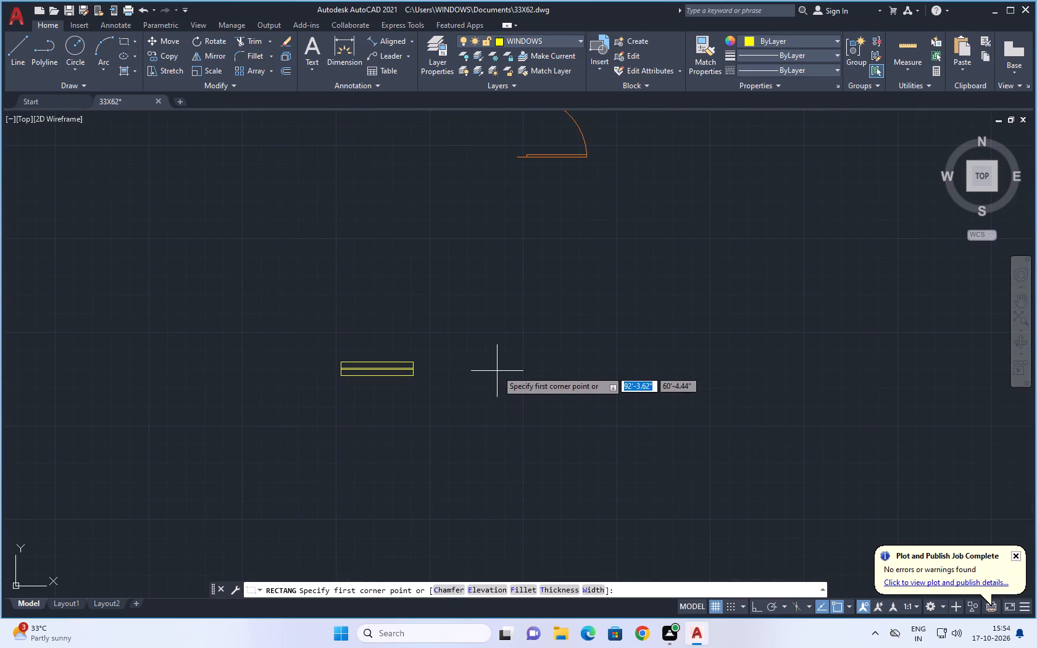
left_click(502, 362)
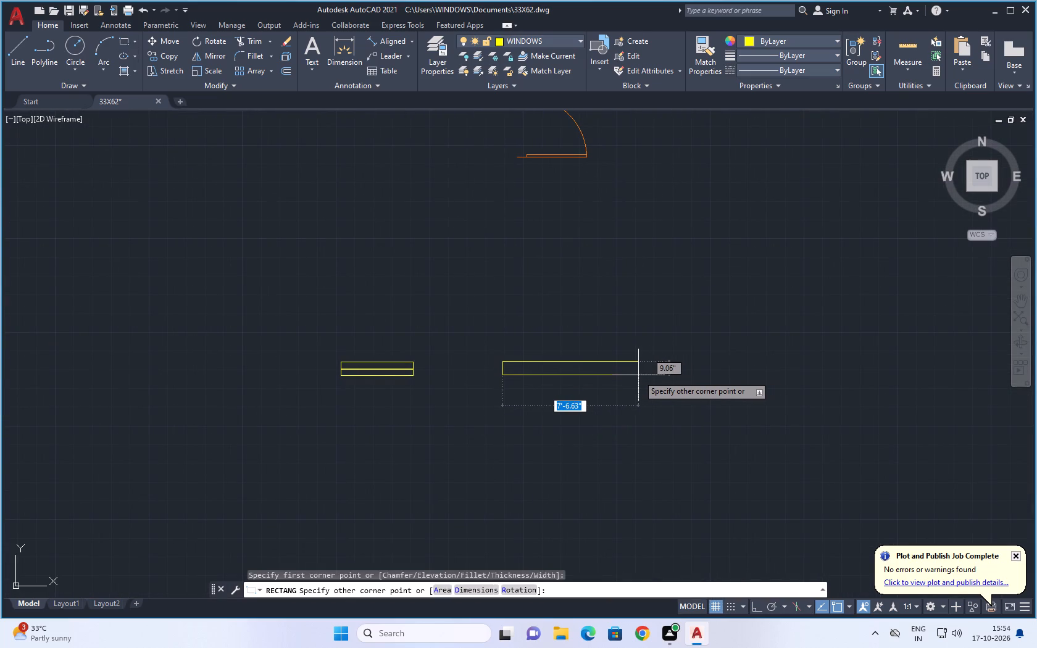
type("3'")
key("comma")
key("9")
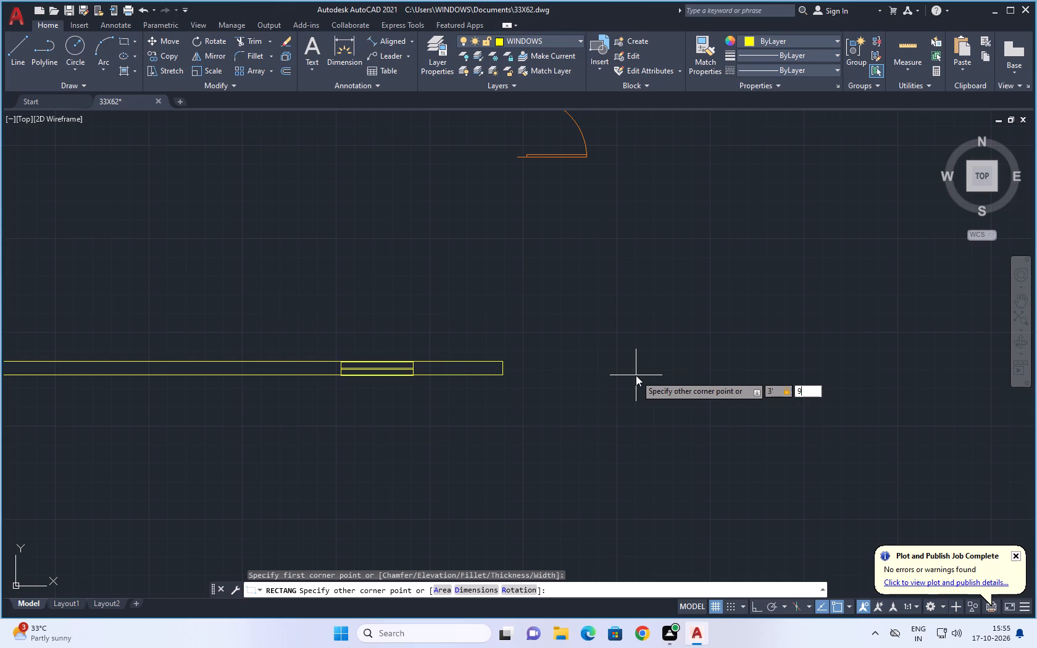
key("shift+quotedbl")
key("Return")
Draw a horizontal centre line across the 3' window rectangle between the midpoints of its two short sides.
scroll(549, 383, "up", 1)
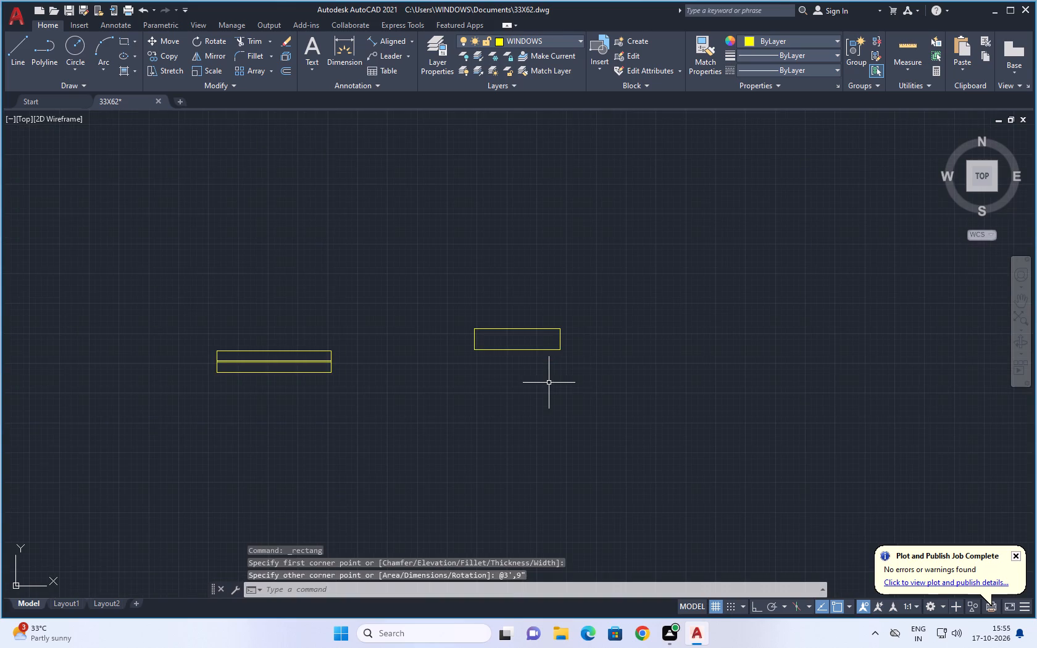
middle_click_drag(549, 383, 623, 405)
left_click(15, 41)
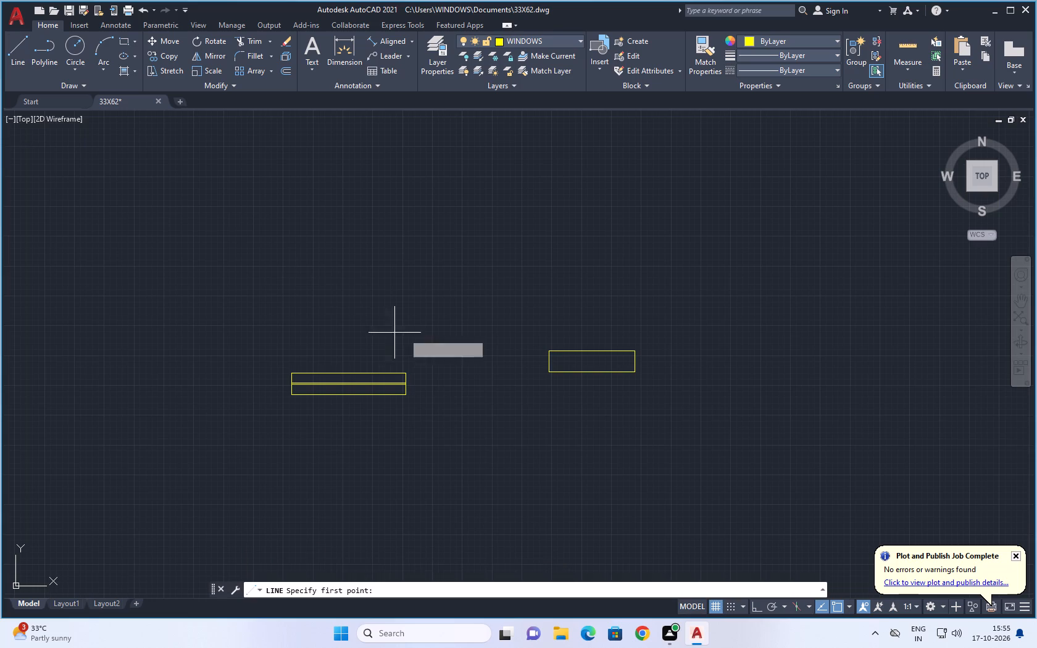
scroll(554, 357, "up", 3)
left_click(524, 379)
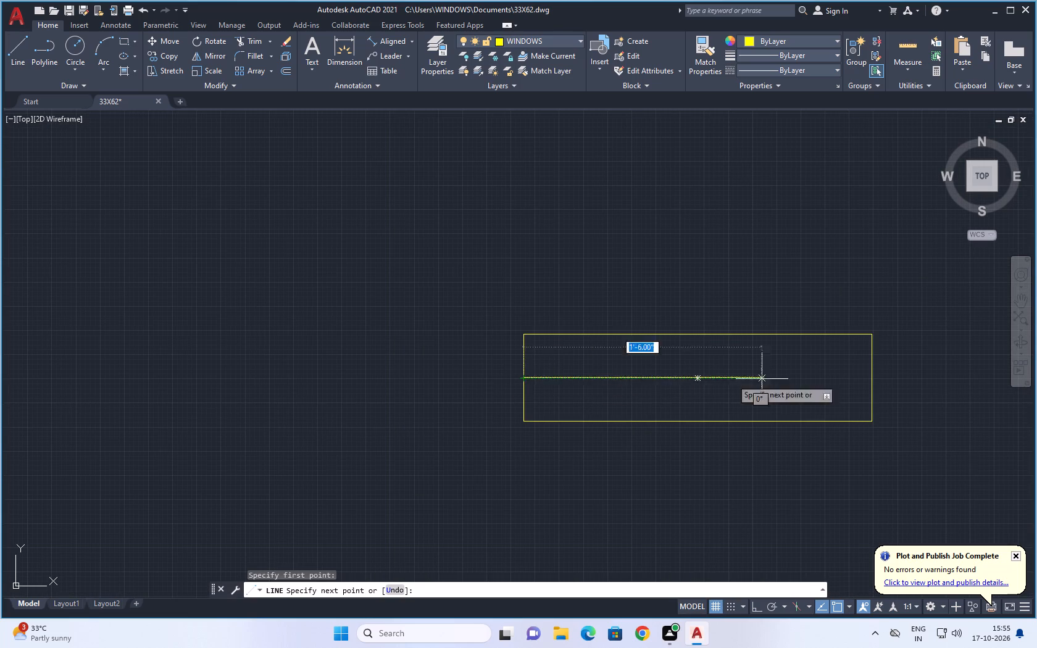
left_click(874, 379)
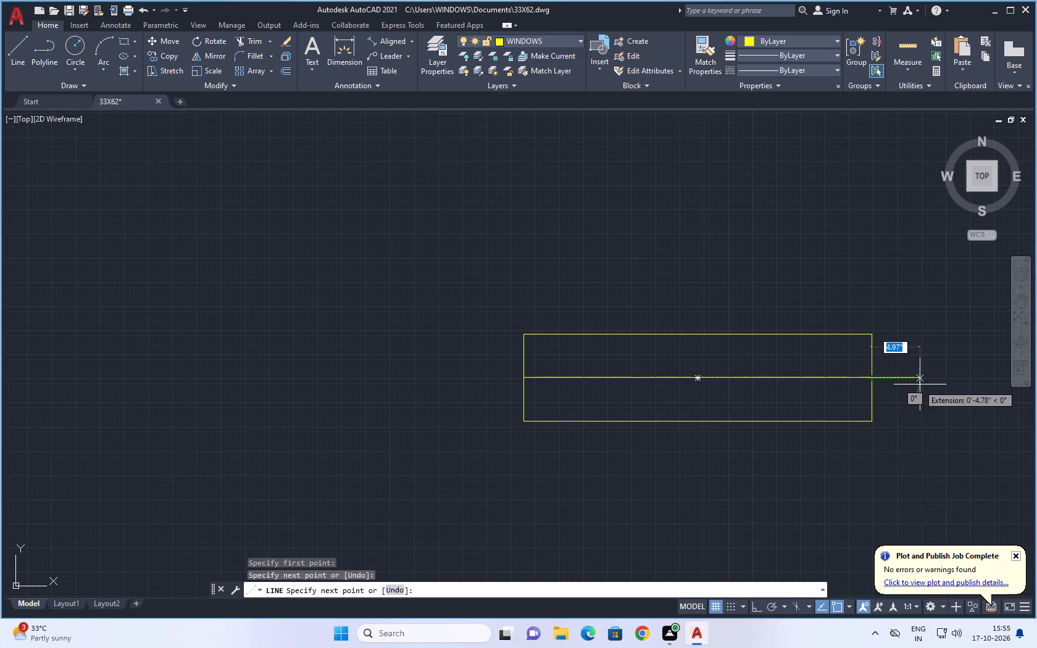
key("Escape")
key("Escape")
Offset the 3' window's centre line 0.25" to both sides, above and below.
middle_click_drag(878, 360, 842, 310)
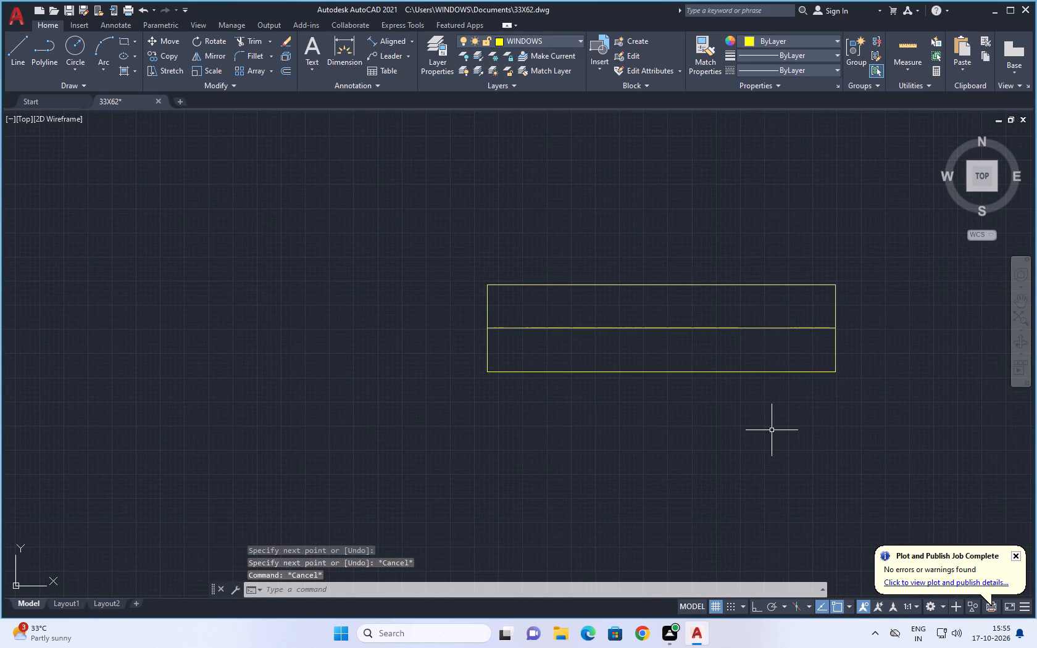
key("o")
key("Return")
type("0.25")
key("Return")
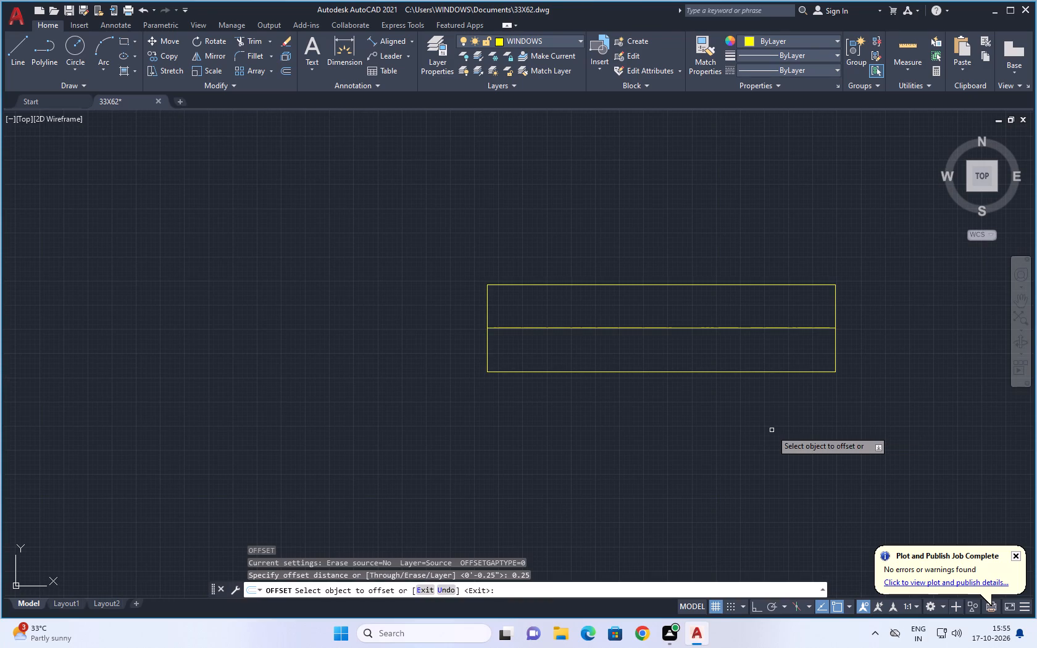
left_click(730, 329)
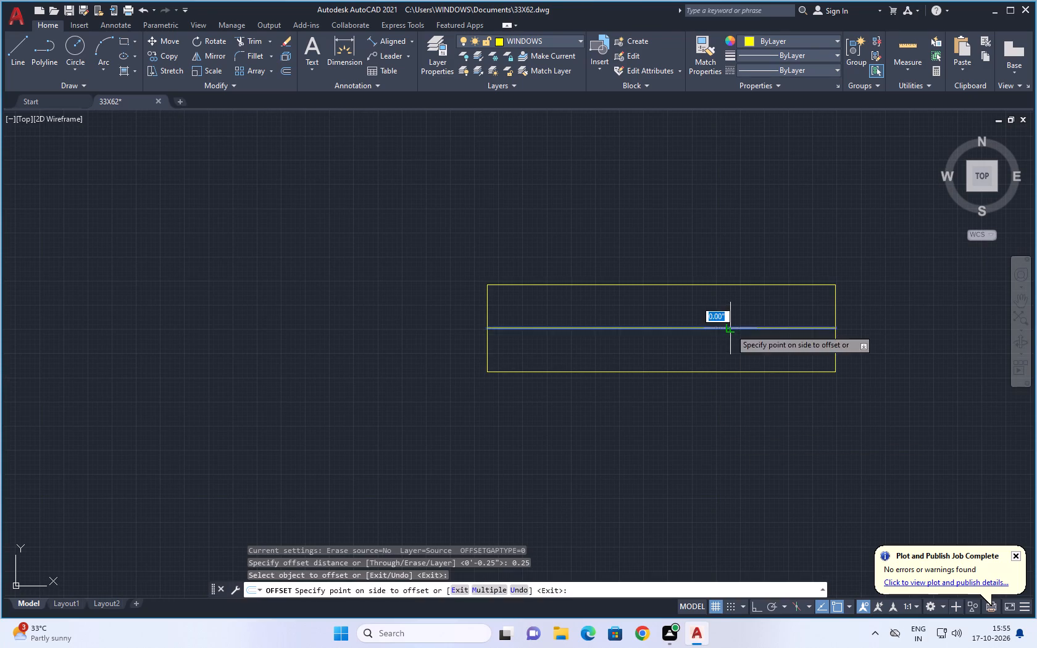
left_click(734, 309)
scroll(714, 341, "up", 2)
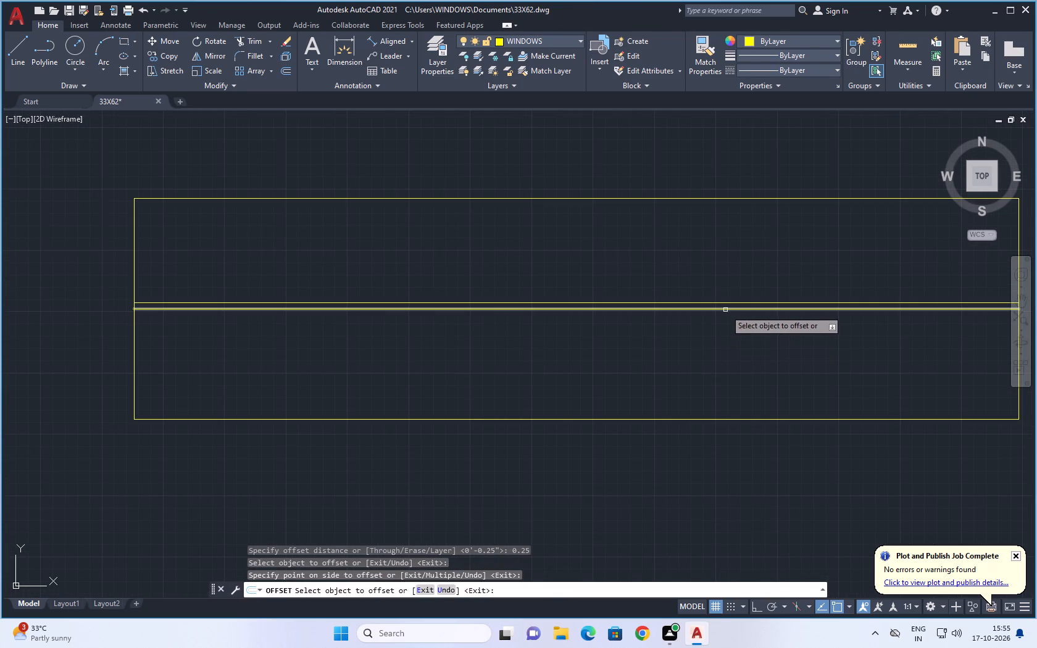
left_click(725, 310)
left_click(722, 337)
key("Escape")
key("Escape")
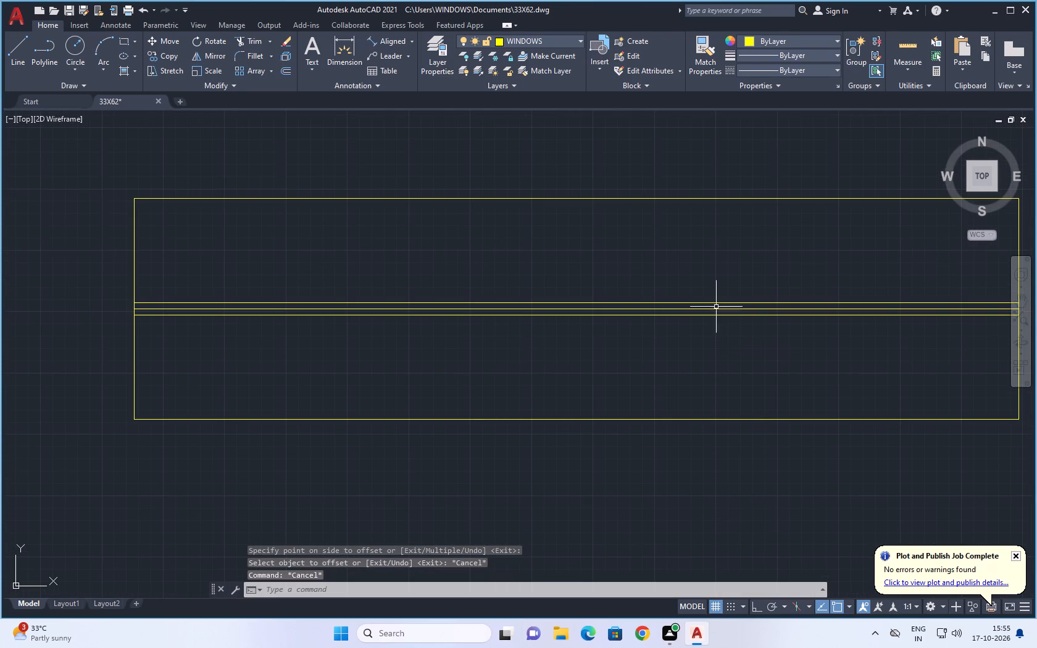
Delete the original centre line between the two offset lines of the 3' window.
left_click(716, 309)
key("Delete")
Draw a third window rectangle, 2' by 9", to the right of the 3' window symbol.
scroll(760, 417, "down", 3)
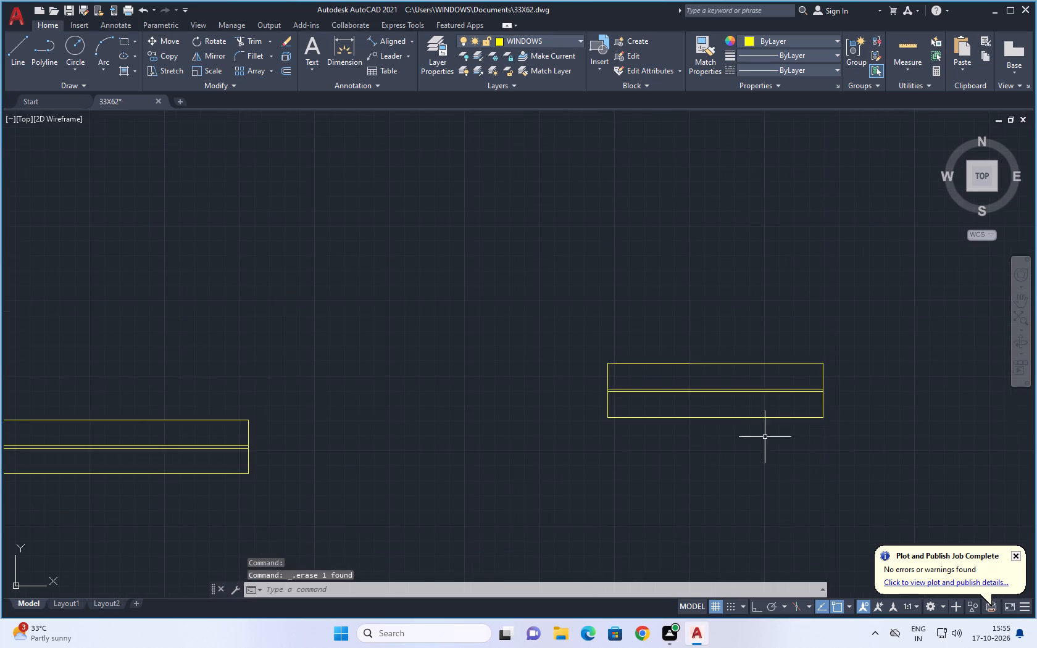
middle_click_drag(794, 476, 486, 514)
scroll(486, 512, "down", 2)
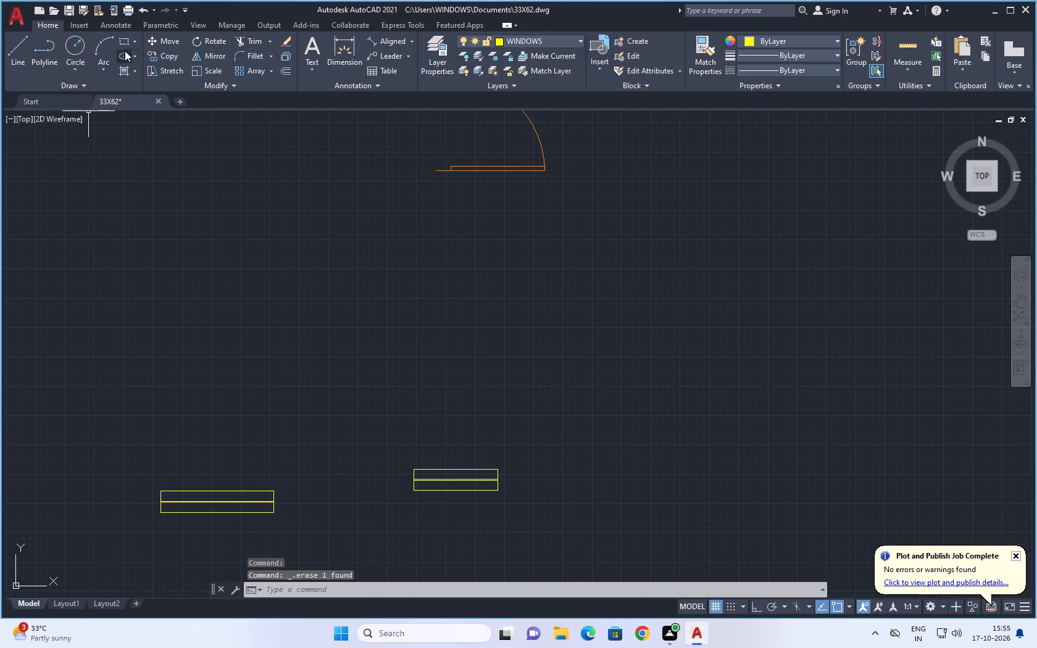
left_click(125, 42)
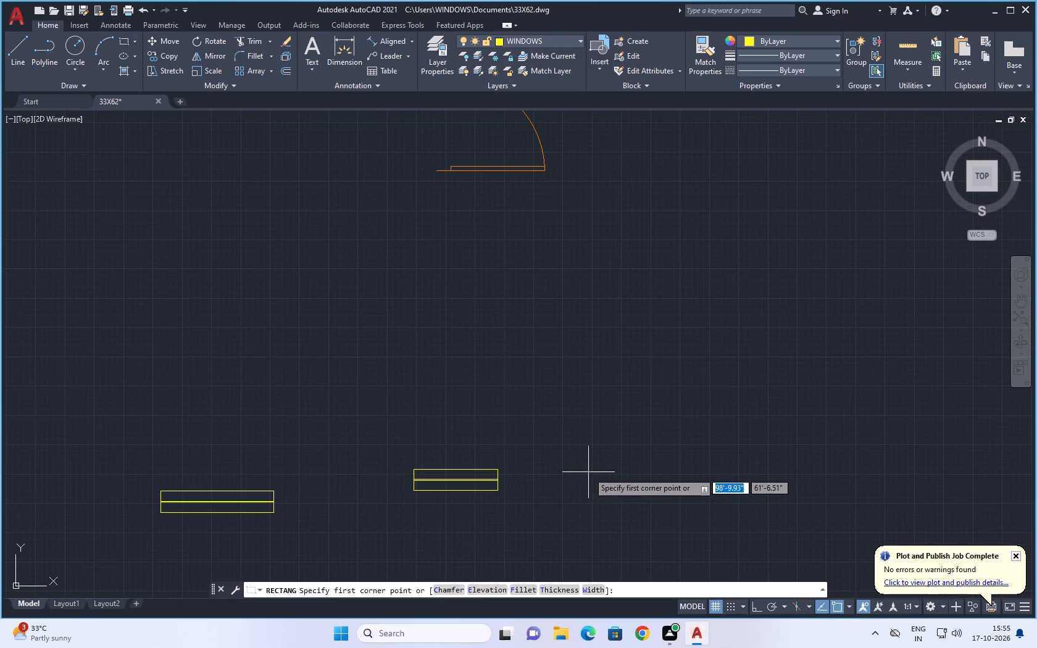
left_click(588, 472)
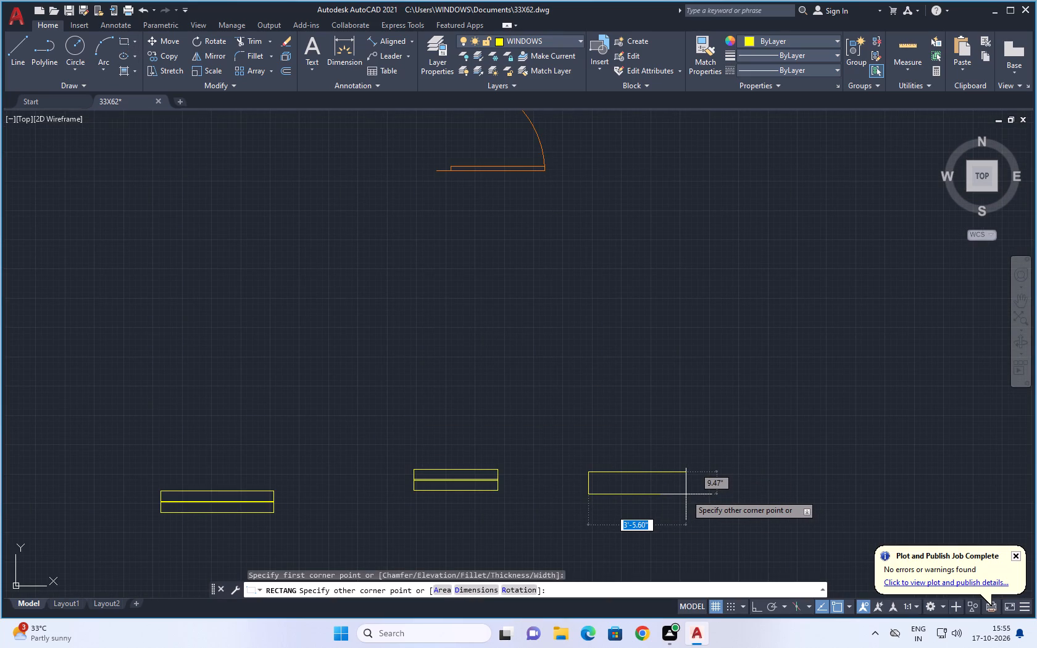
type("2'")
key("comma")
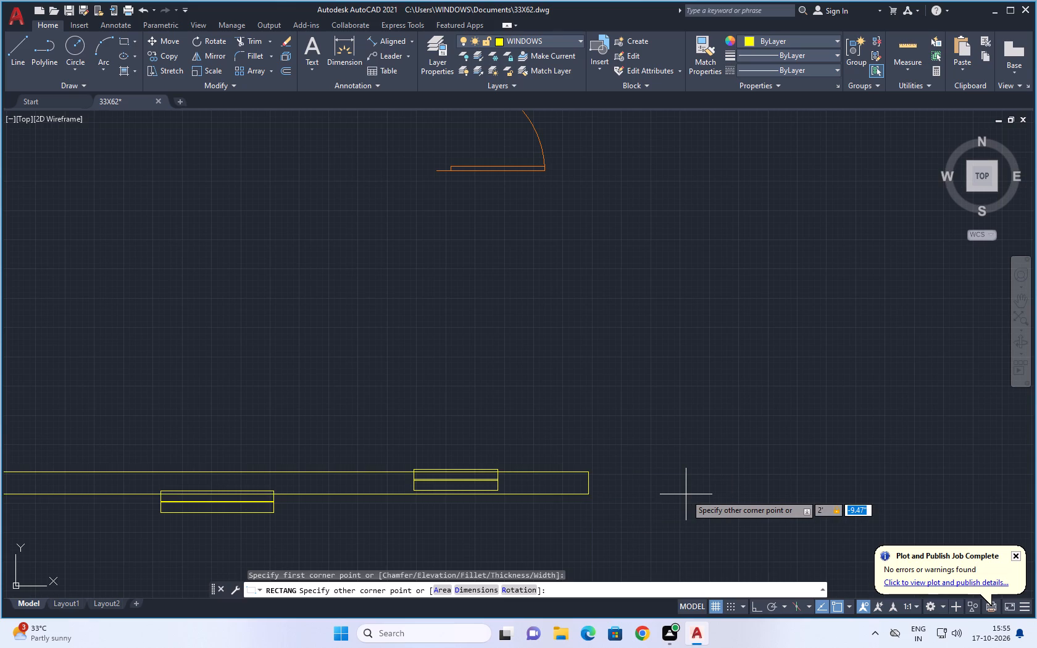
key("9")
key("shift+quotedbl")
key("Return")
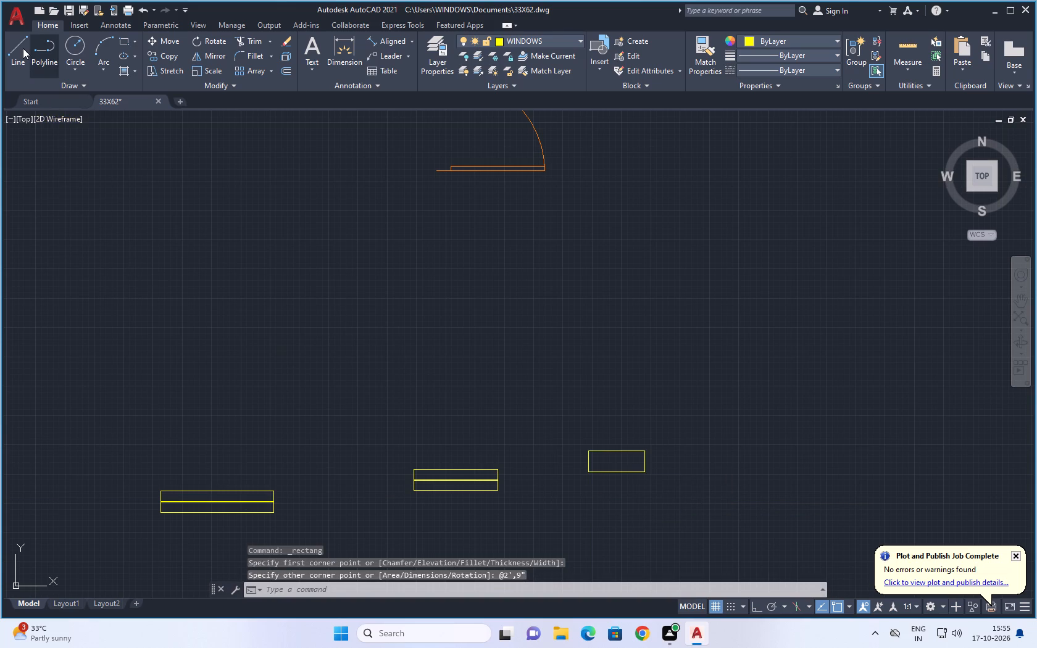
Draw a horizontal centre line across the 2' window rectangle between the midpoints of its two short sides.
left_click(23, 48)
scroll(625, 457, "up", 4)
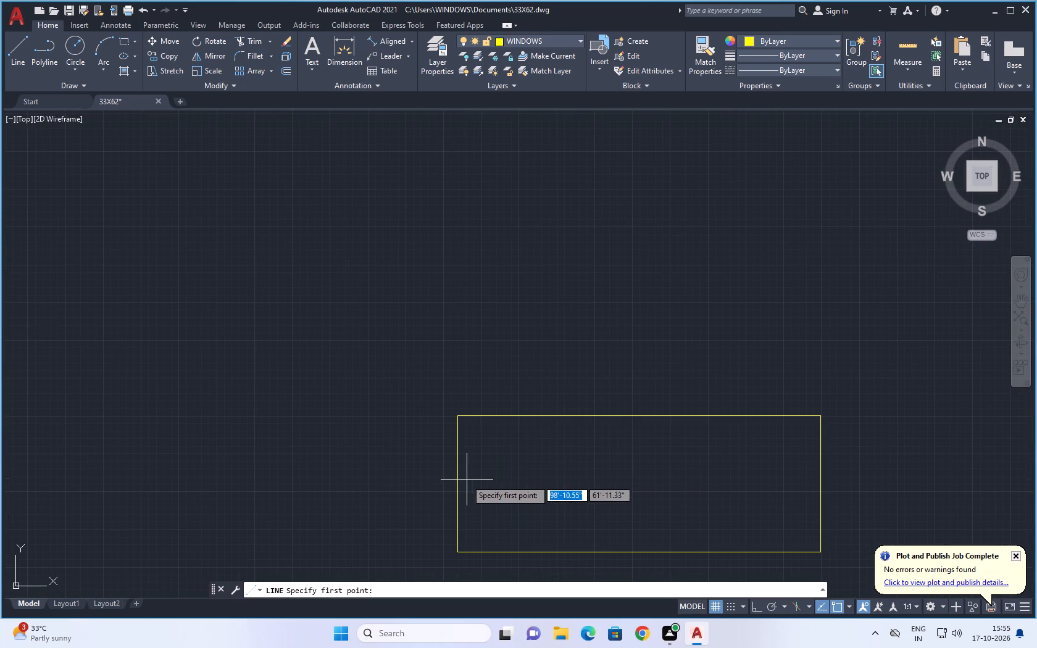
left_click(456, 483)
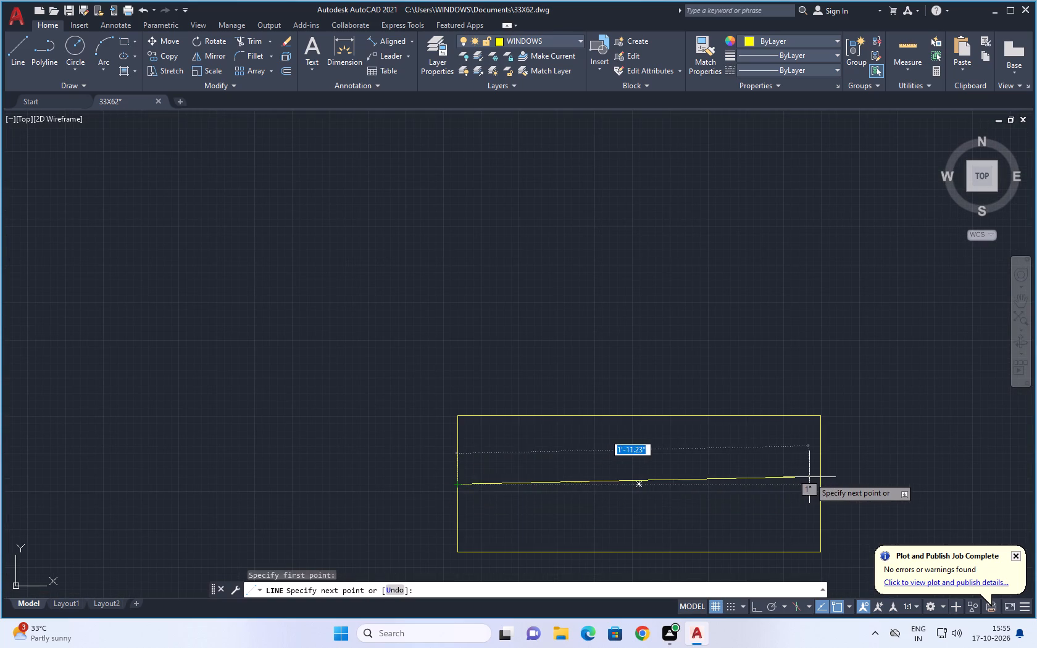
left_click(820, 481)
scroll(862, 433, "down", 2)
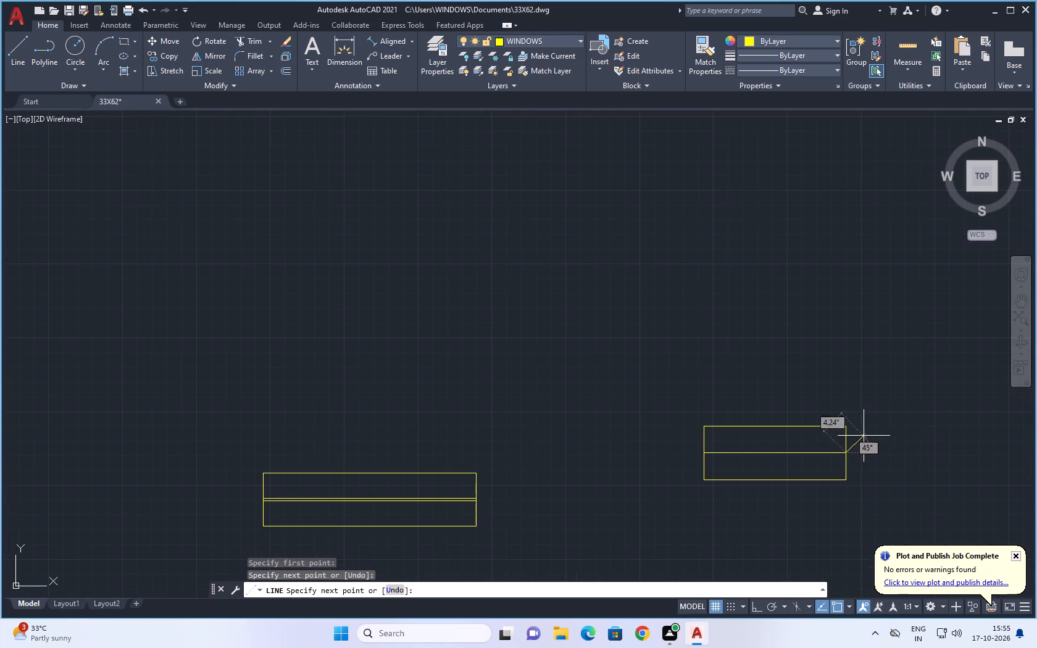
key("Escape")
key("Escape")
Offset the 2' window's centre line 0.25" to both sides, above and below.
scroll(786, 473, "up", 2)
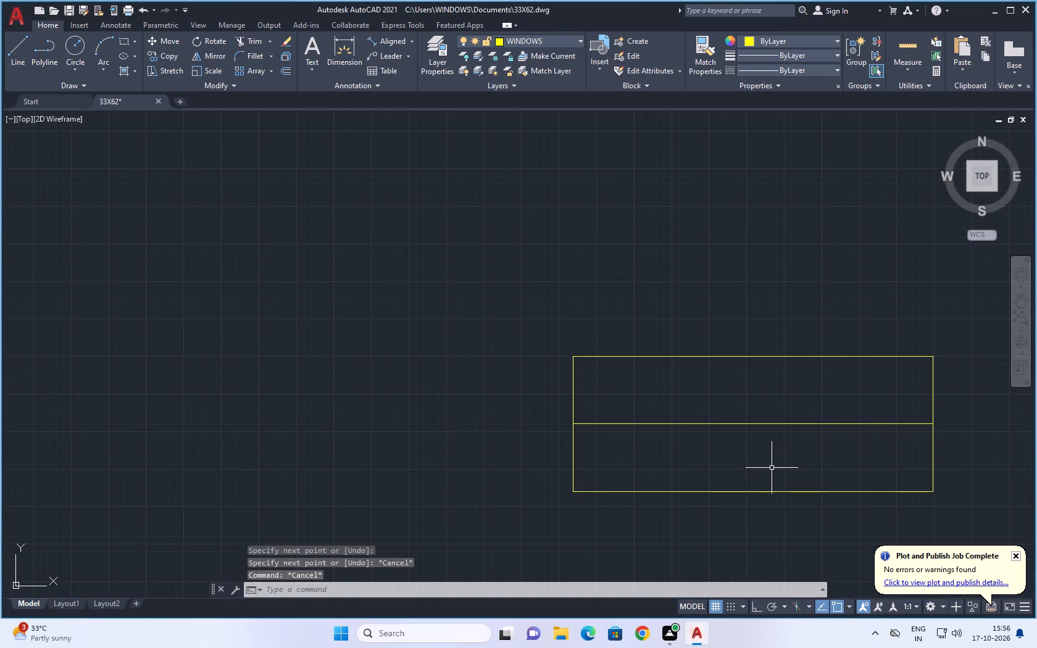
key("p")
key("BackSpace")
key("o")
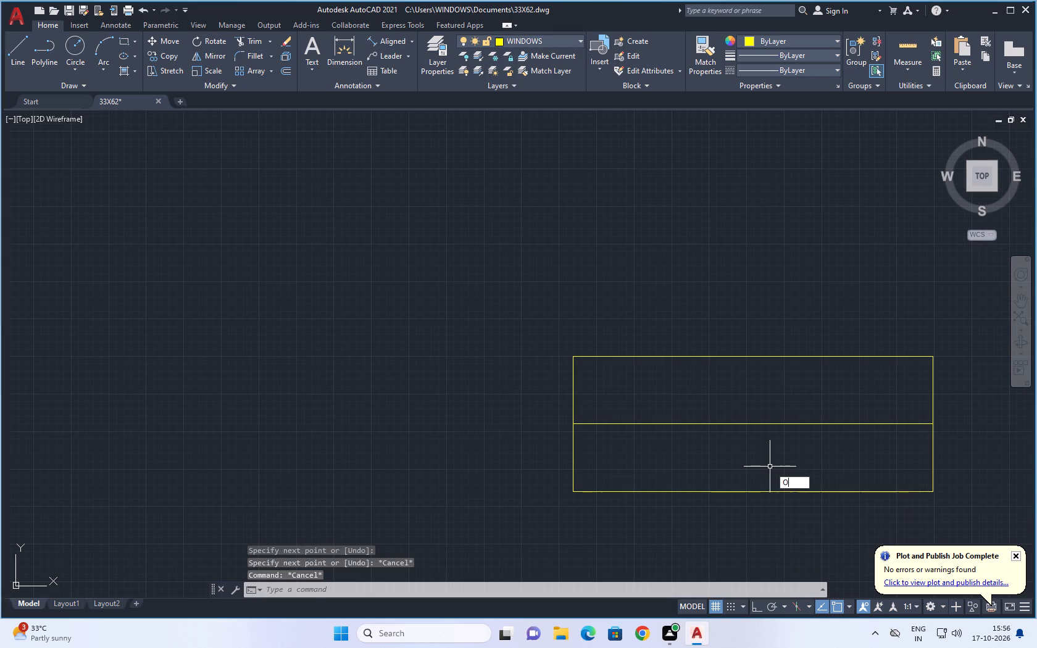
key("Return")
type("0.25")
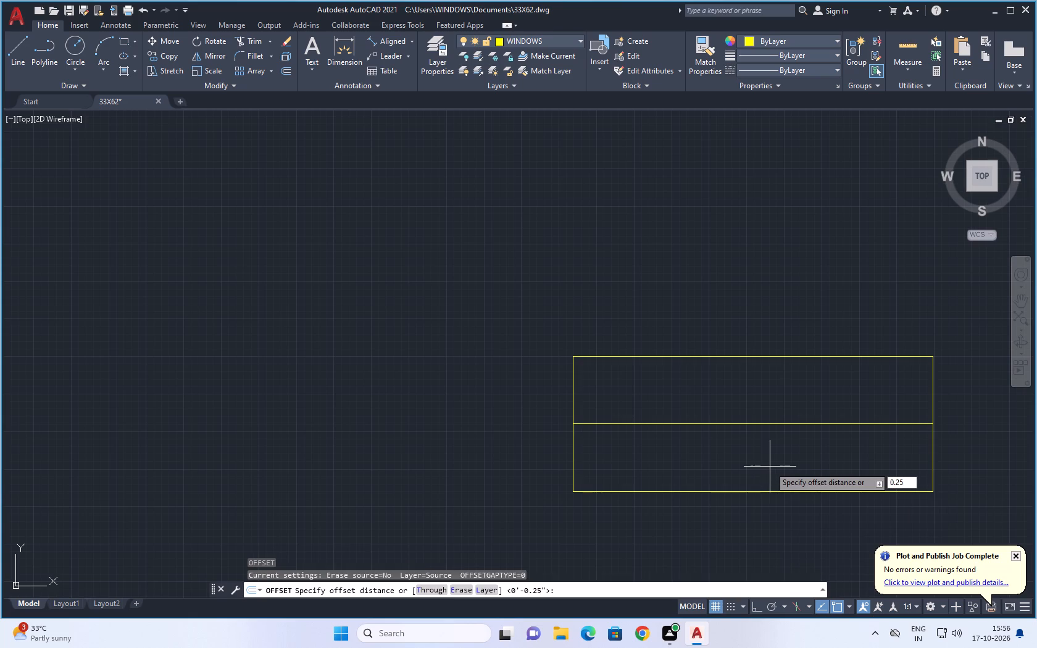
key("Return")
scroll(754, 434, "up", 1)
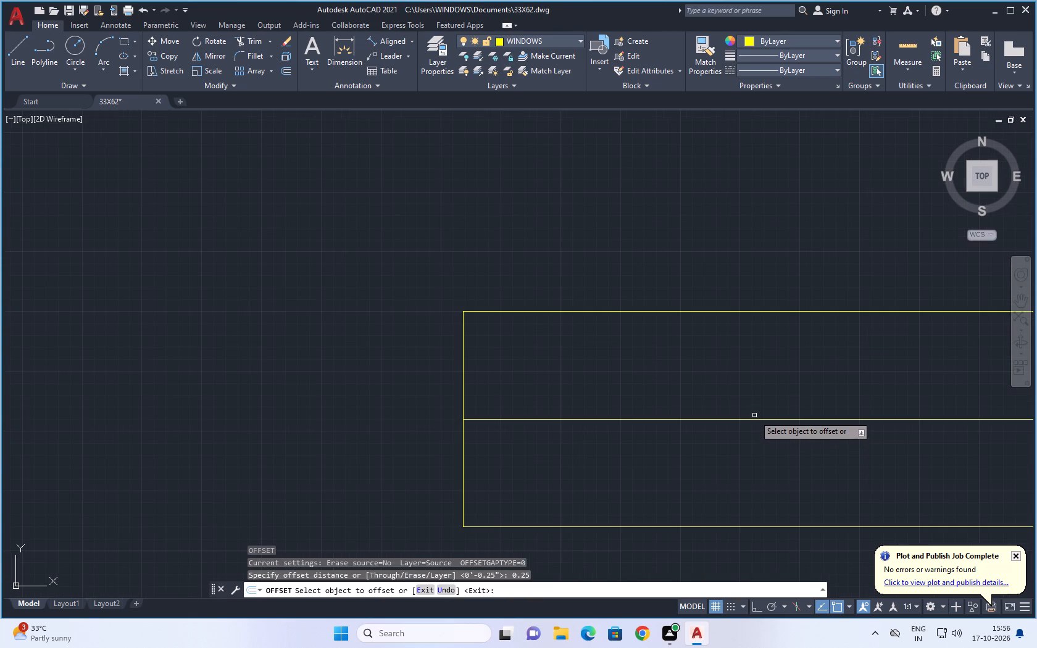
left_click(756, 419)
left_click(757, 401)
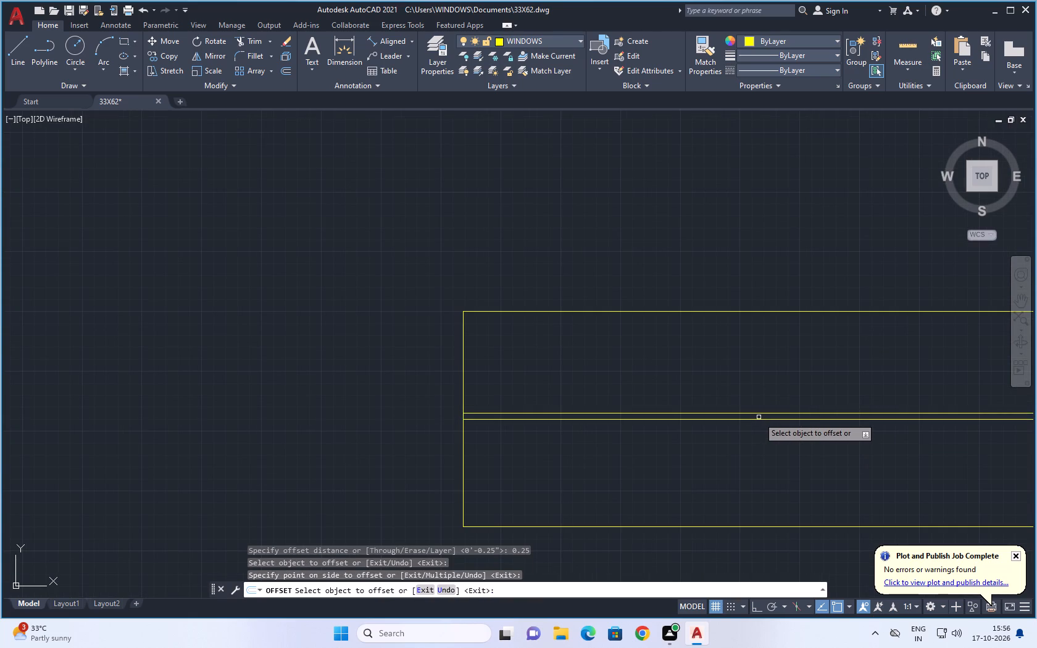
left_click(759, 419)
left_click(756, 441)
key("Escape")
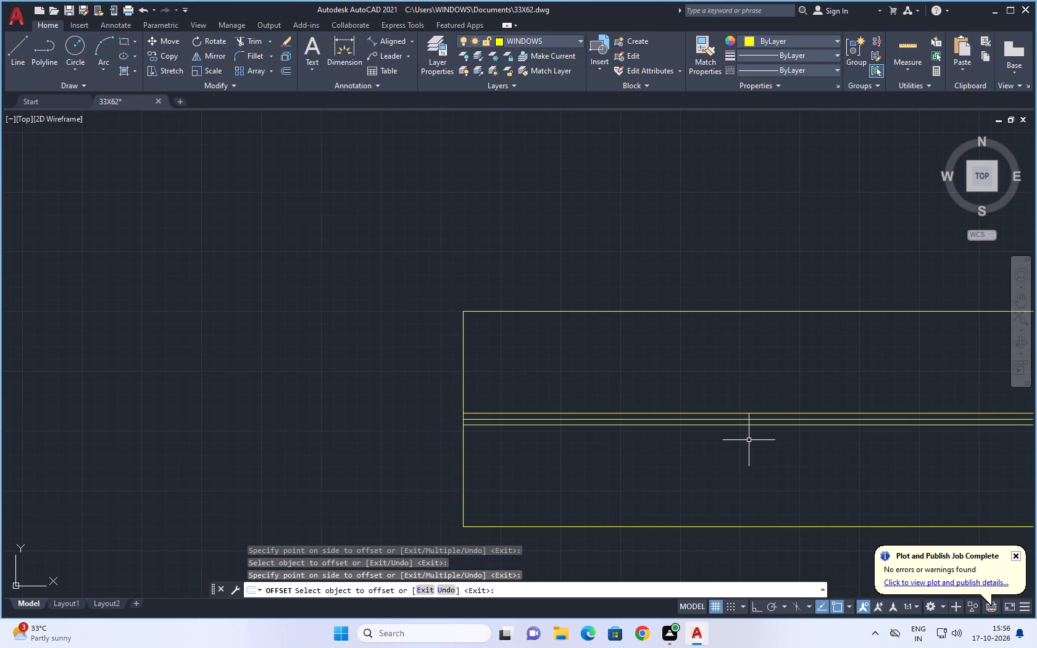
key("Escape")
Delete the original centre line between the two offset lines of the 2' window.
scroll(729, 422, "up", 3)
left_click(728, 418)
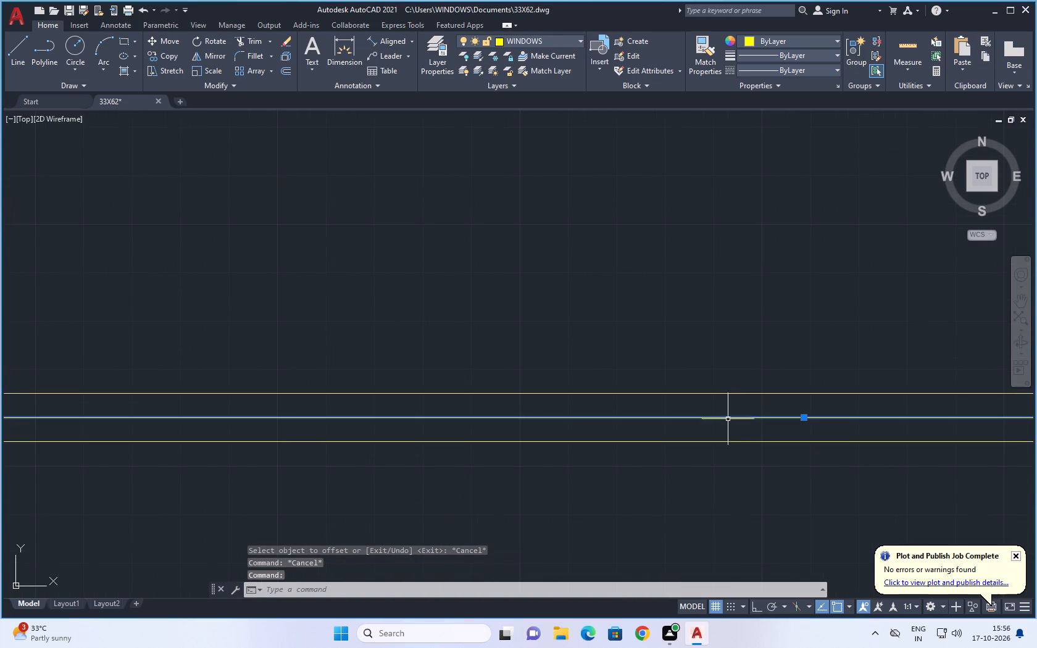
key("Delete")
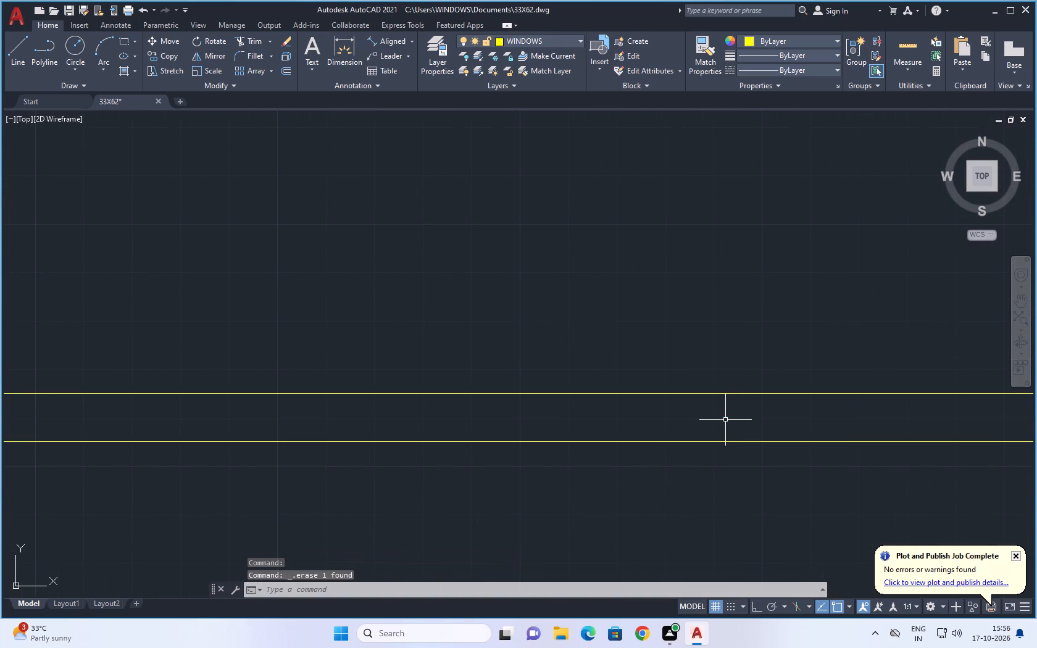
Group the rectangle and inner lines of the widest window symbol into one object.
scroll(725, 424, "down", 9)
middle_click_drag(724, 470, 738, 437)
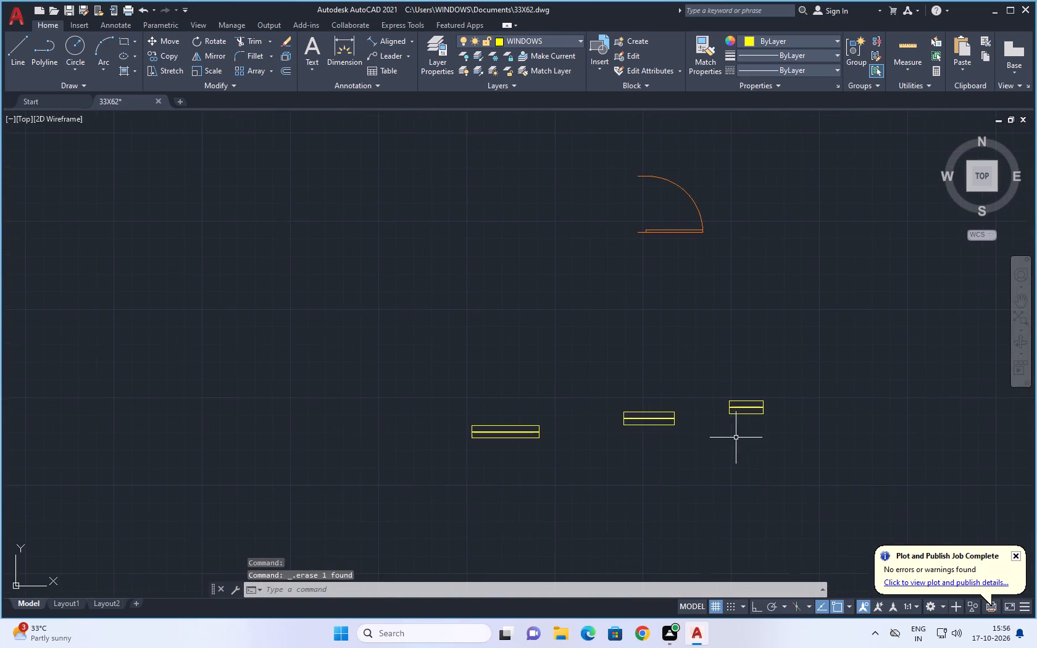
scroll(713, 454, "down", 3)
middle_click_drag(593, 469, 602, 420)
scroll(591, 427, "up", 1)
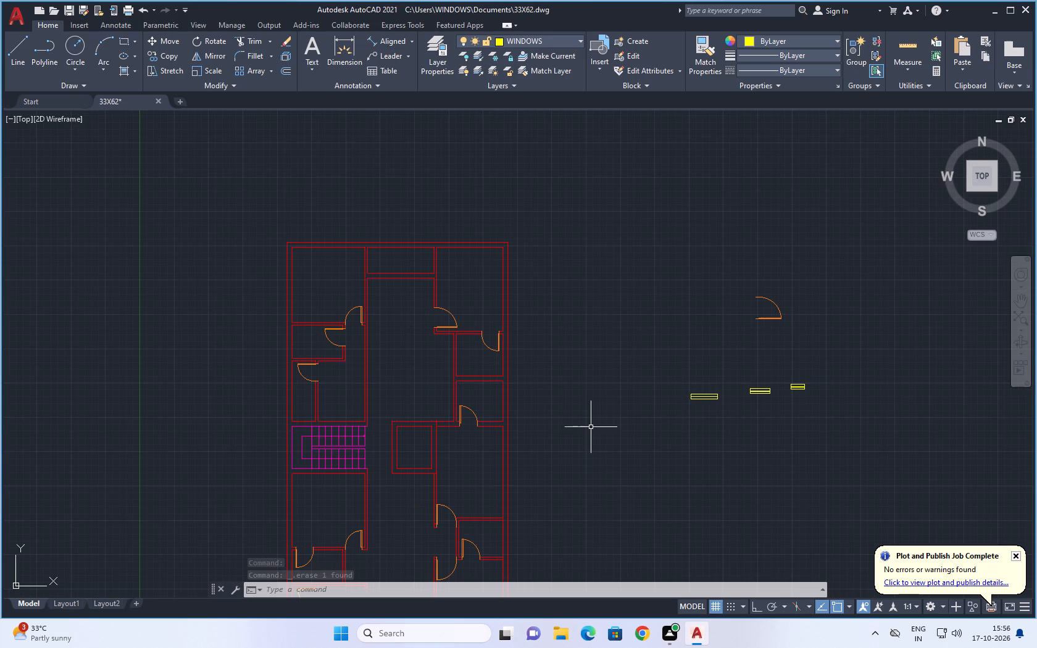
middle_click_drag(606, 439, 638, 382)
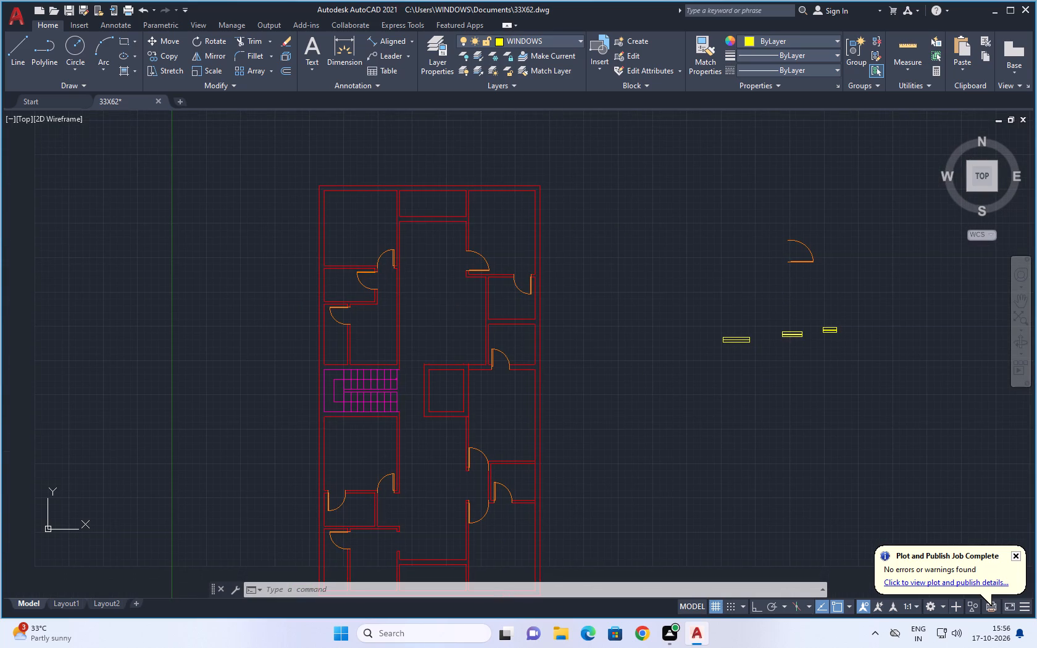
scroll(638, 388, "down", 1)
middle_click_drag(633, 405, 611, 351)
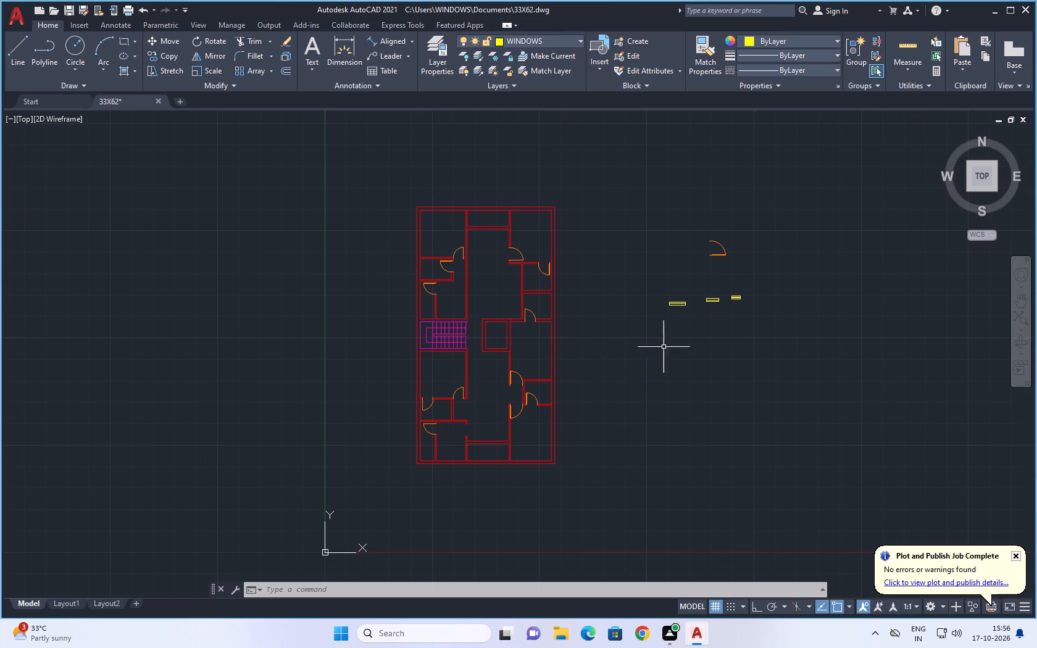
scroll(688, 320, "up", 2)
left_click(689, 236)
left_click(562, 360)
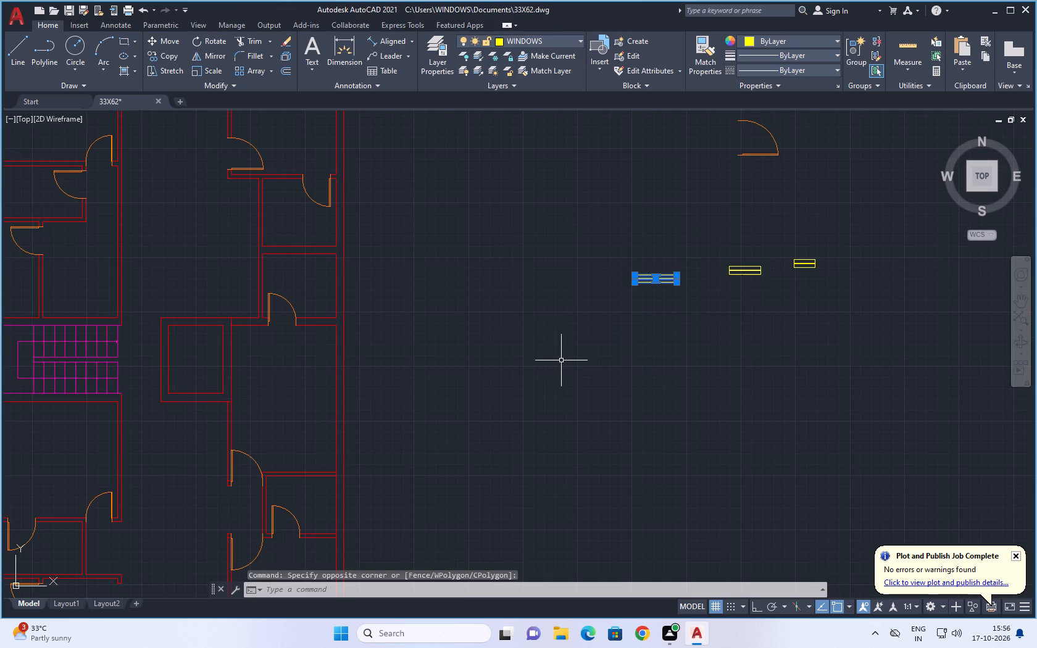
type("G")
key("space")
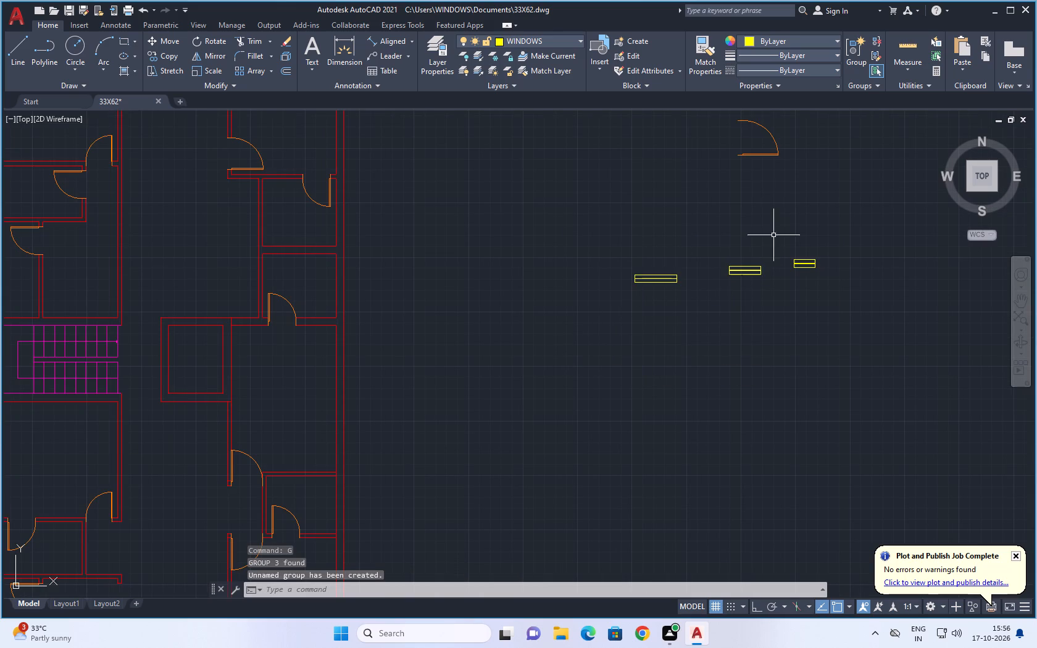
Group the rectangle and inner lines of the 3' window symbol.
left_click_drag(773, 235, 768, 243)
left_click(686, 334)
key("space")
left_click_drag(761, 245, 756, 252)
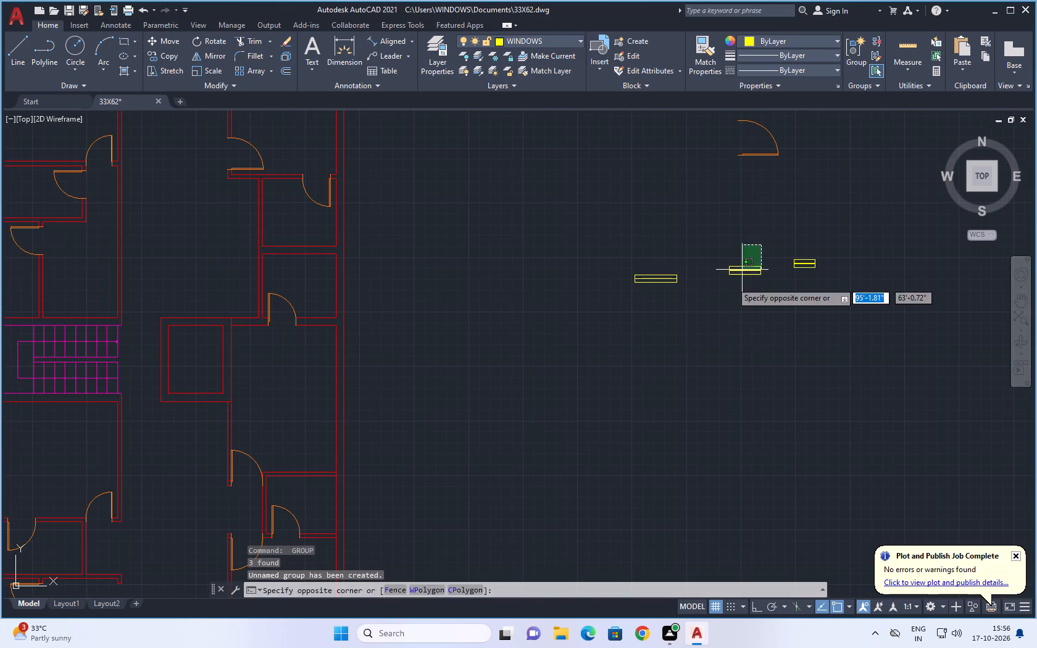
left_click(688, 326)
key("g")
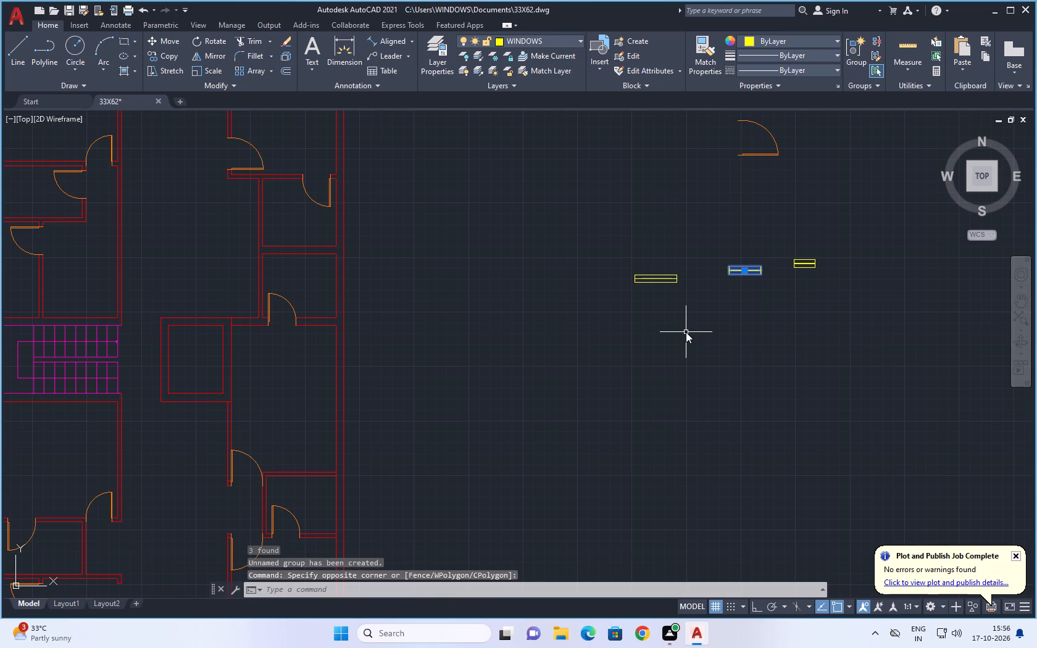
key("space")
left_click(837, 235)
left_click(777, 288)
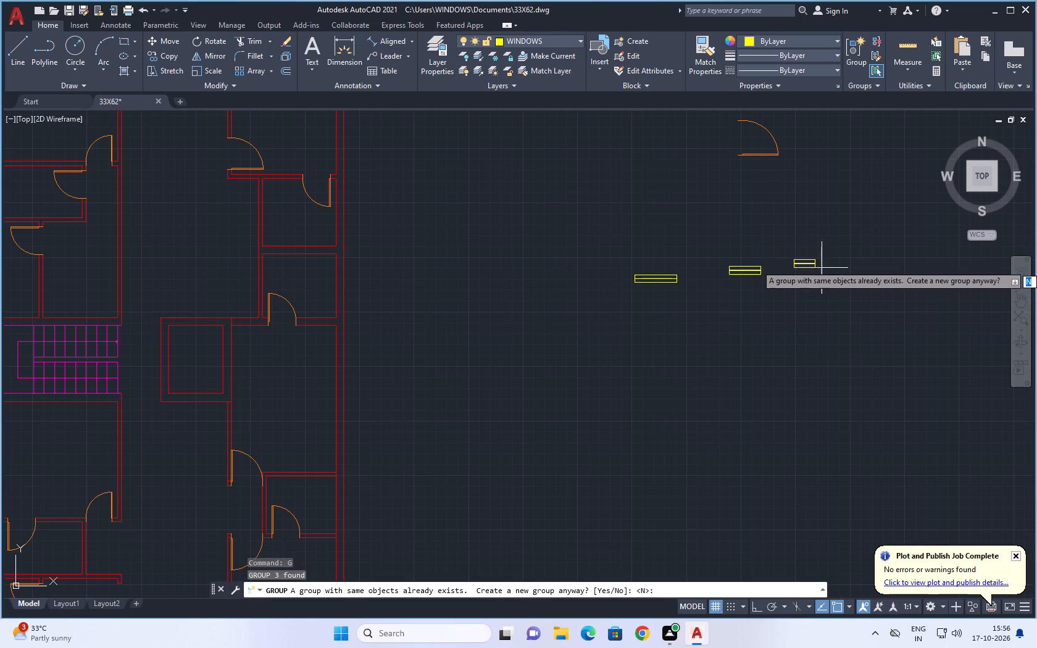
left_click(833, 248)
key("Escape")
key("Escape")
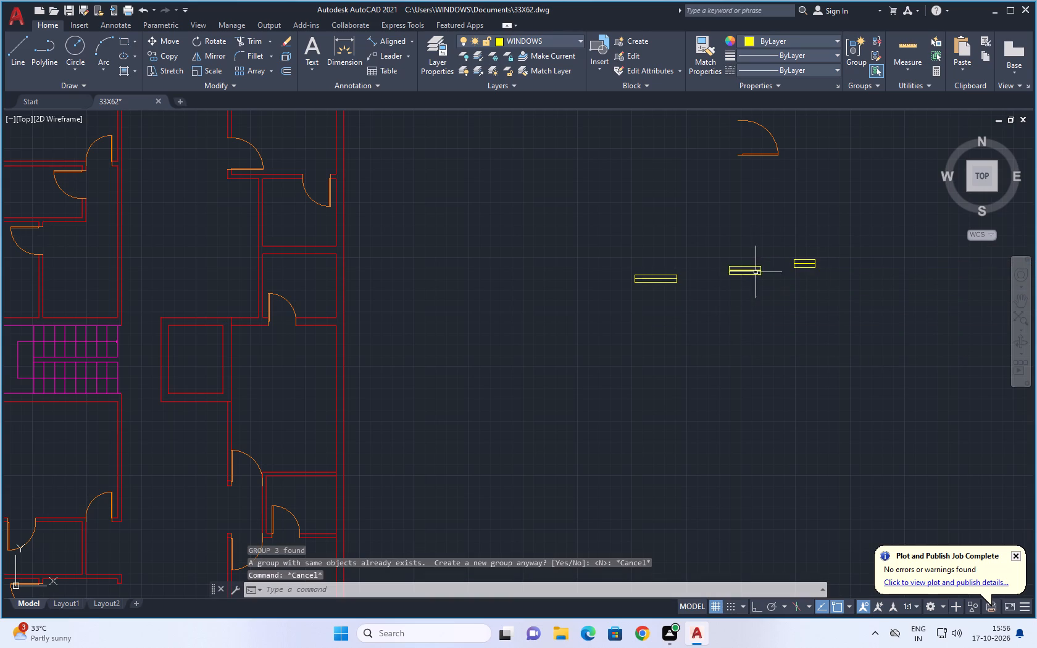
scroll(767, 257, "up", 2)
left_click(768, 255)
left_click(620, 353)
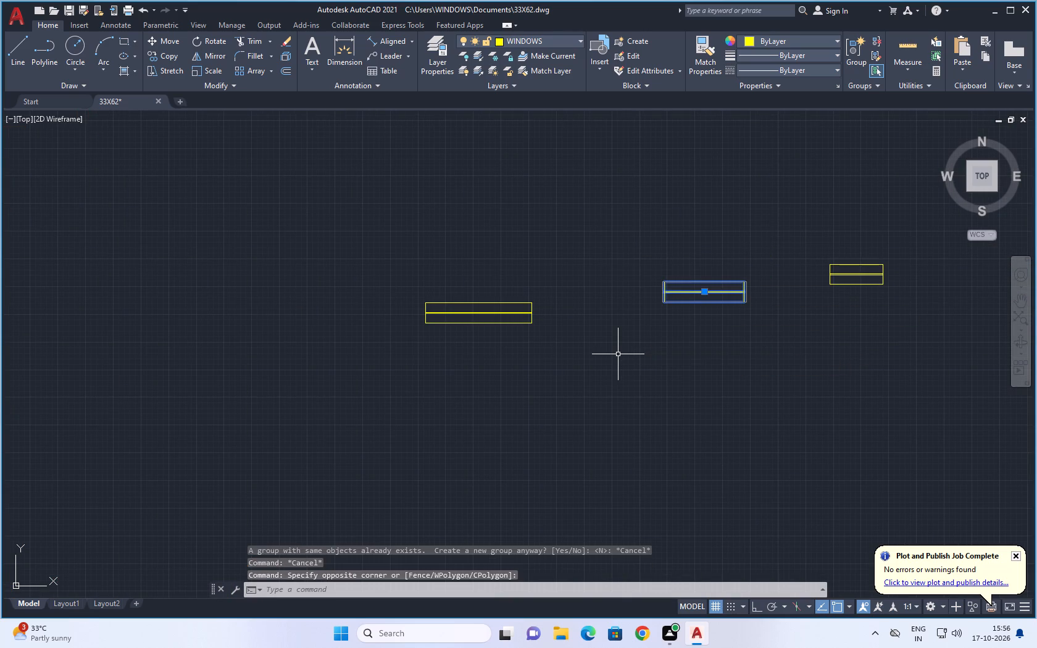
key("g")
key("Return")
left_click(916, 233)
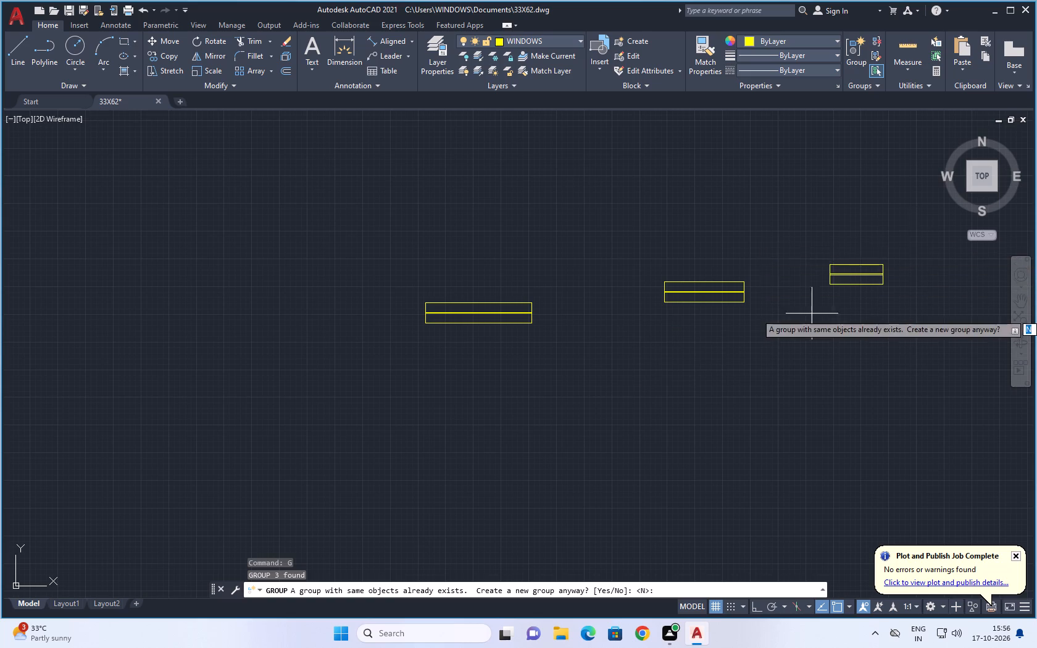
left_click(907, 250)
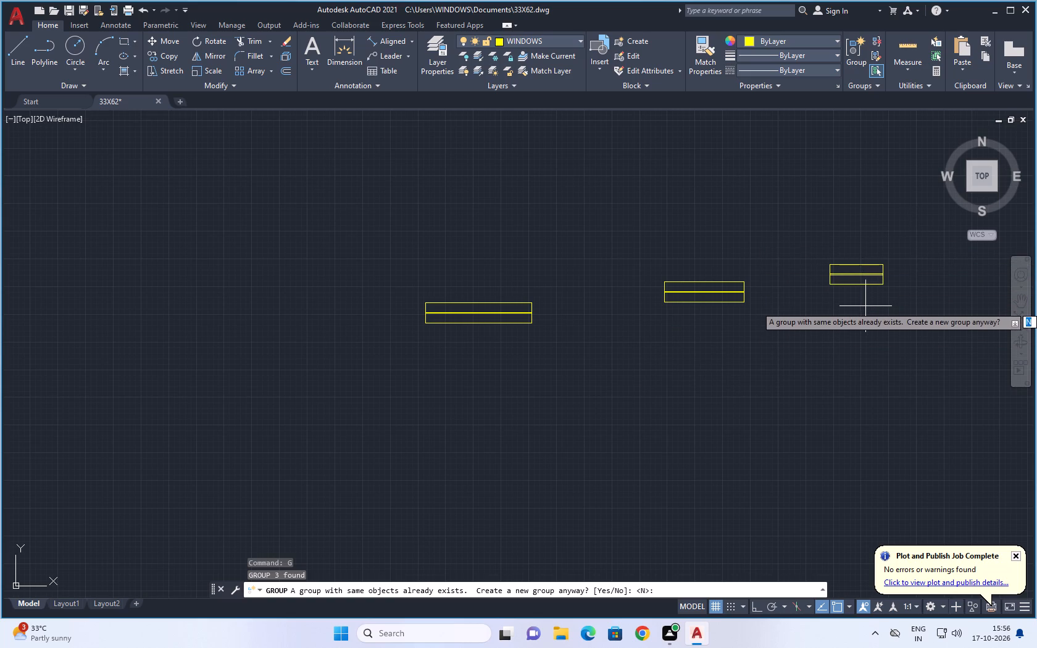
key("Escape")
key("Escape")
Group the rectangle and inner lines of the 2' window symbol.
left_click(904, 238)
left_click(820, 309)
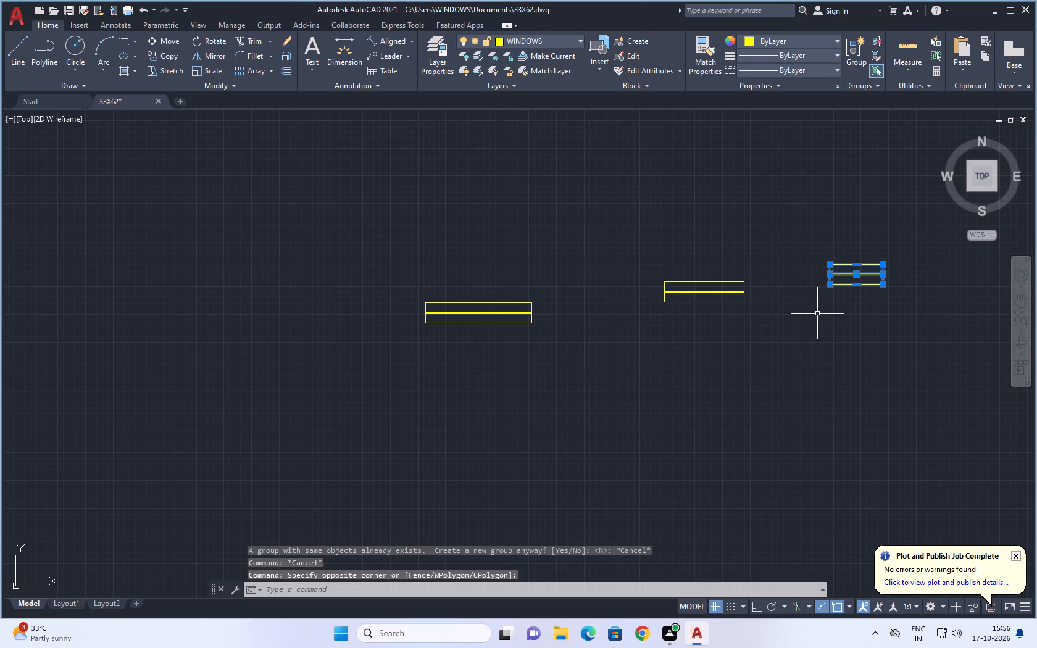
key("g")
key("Return")
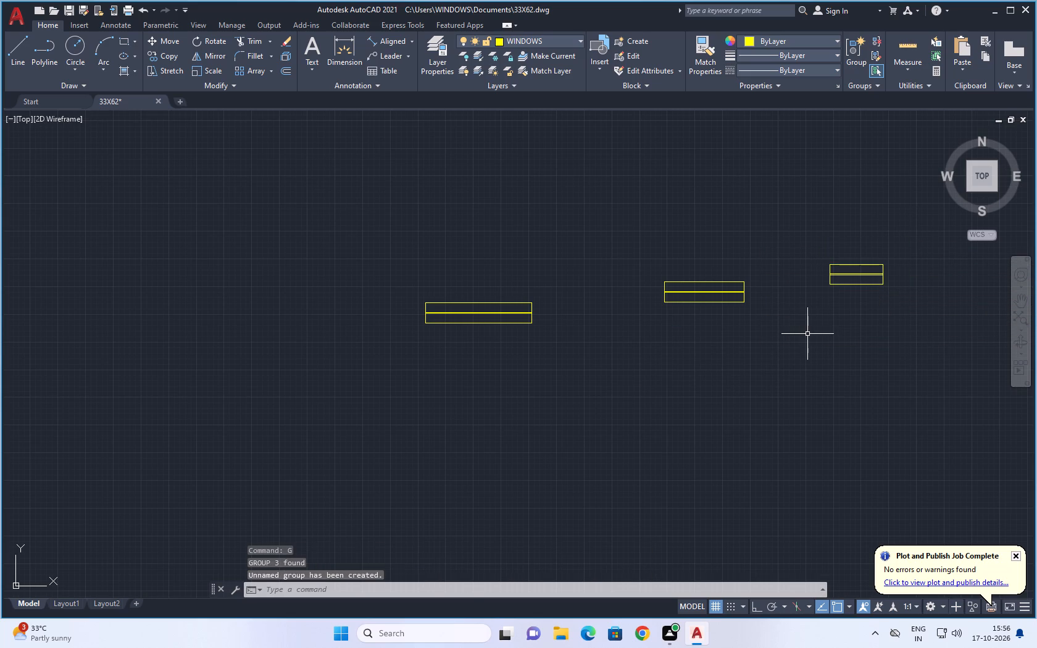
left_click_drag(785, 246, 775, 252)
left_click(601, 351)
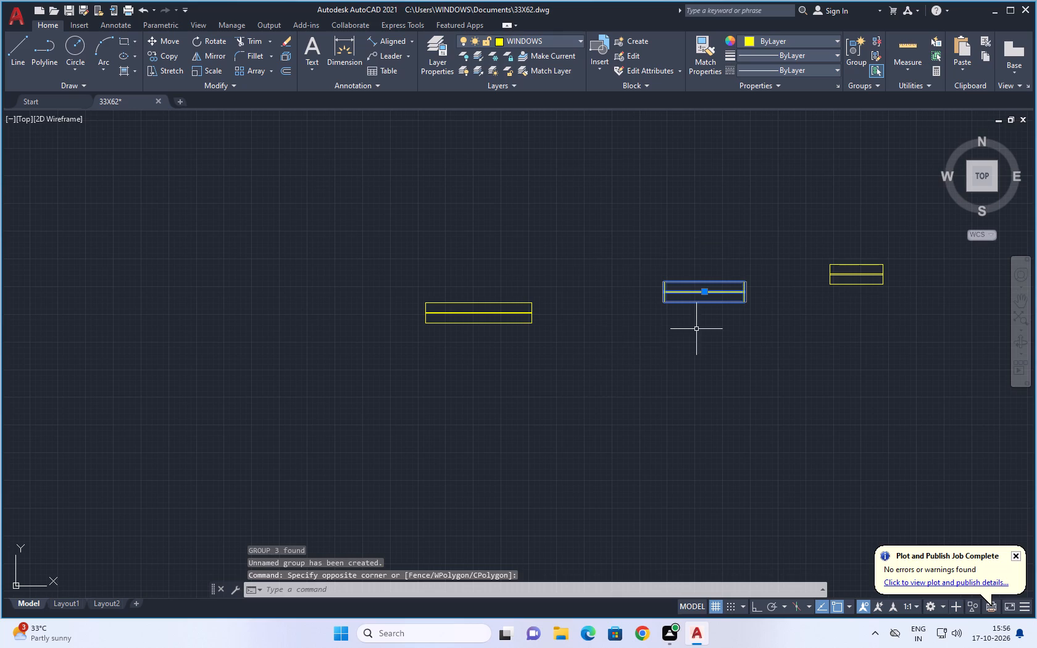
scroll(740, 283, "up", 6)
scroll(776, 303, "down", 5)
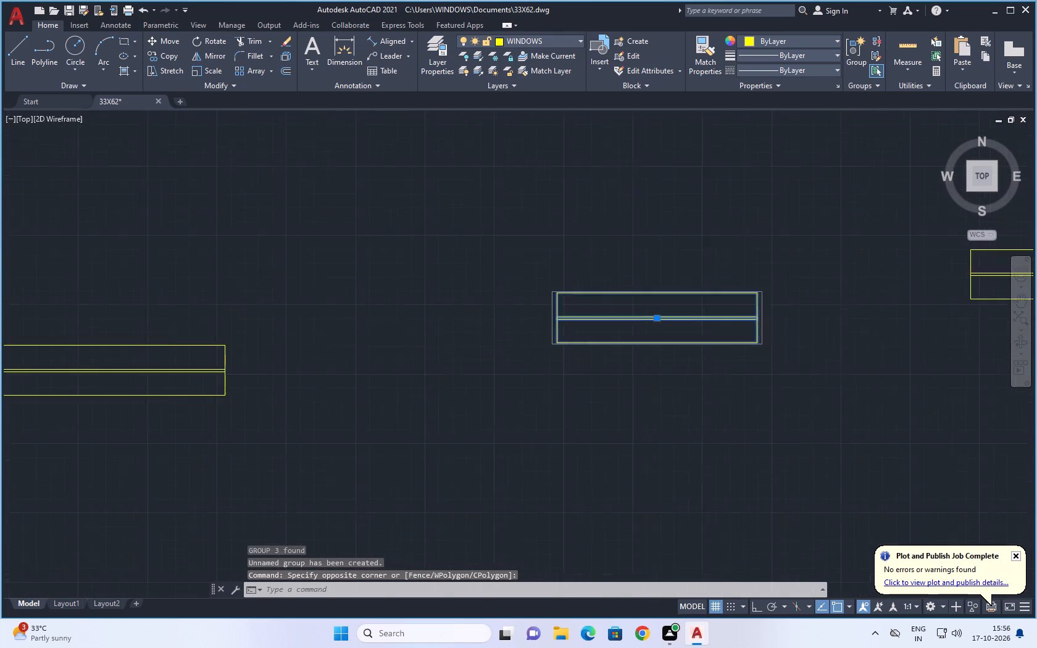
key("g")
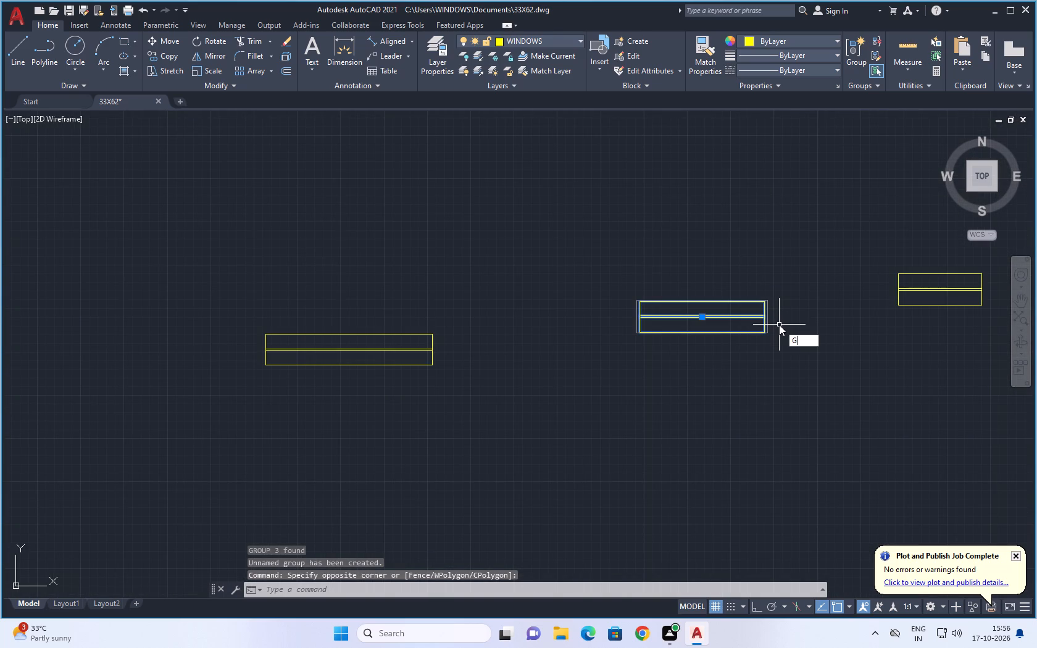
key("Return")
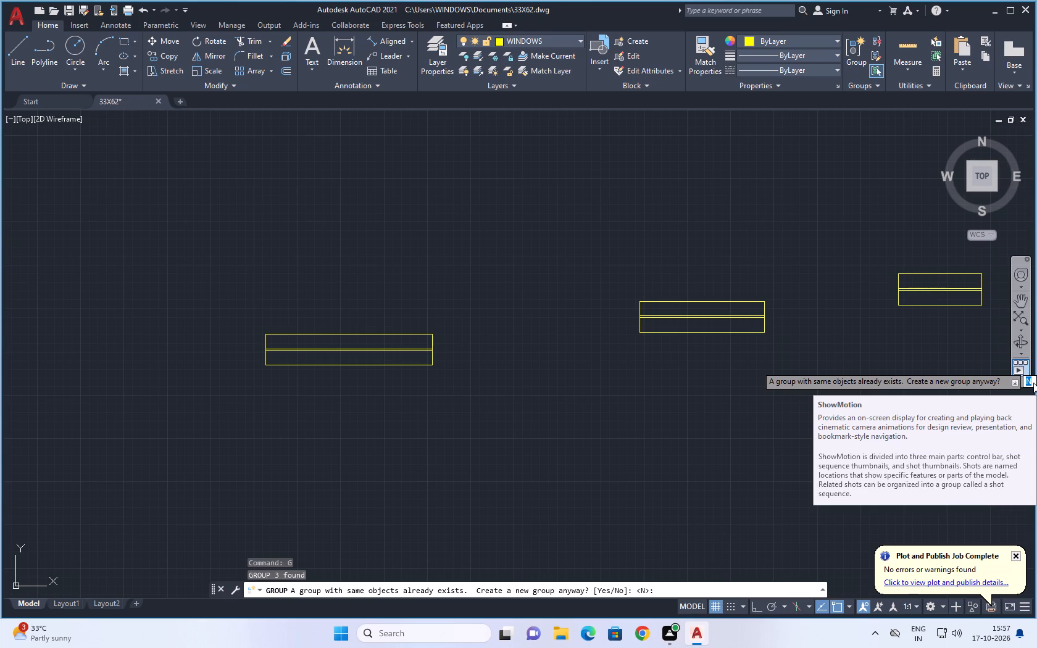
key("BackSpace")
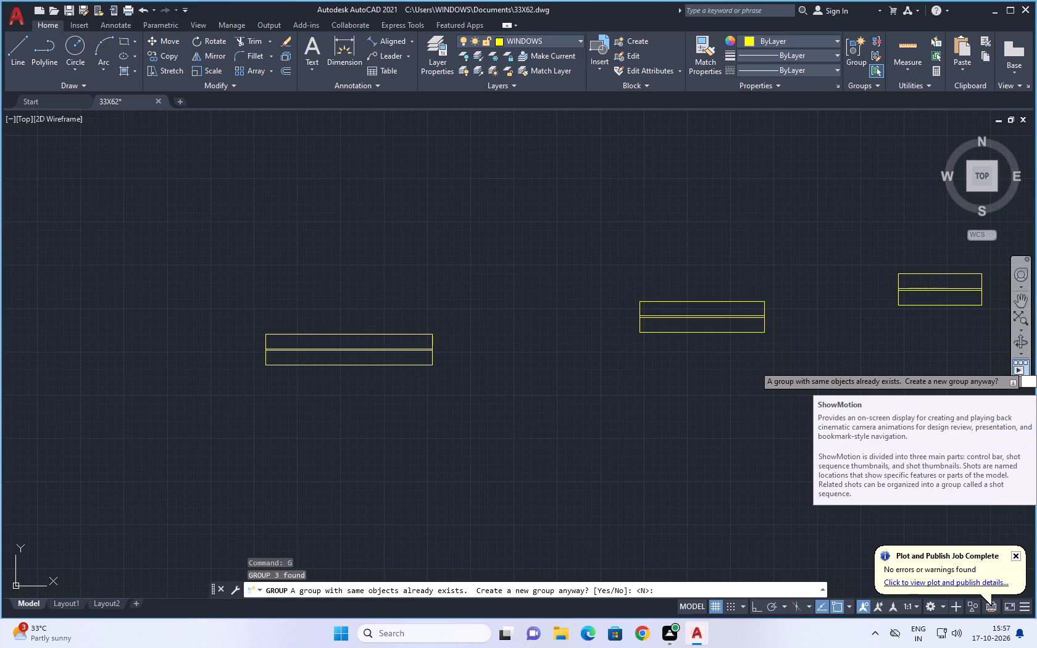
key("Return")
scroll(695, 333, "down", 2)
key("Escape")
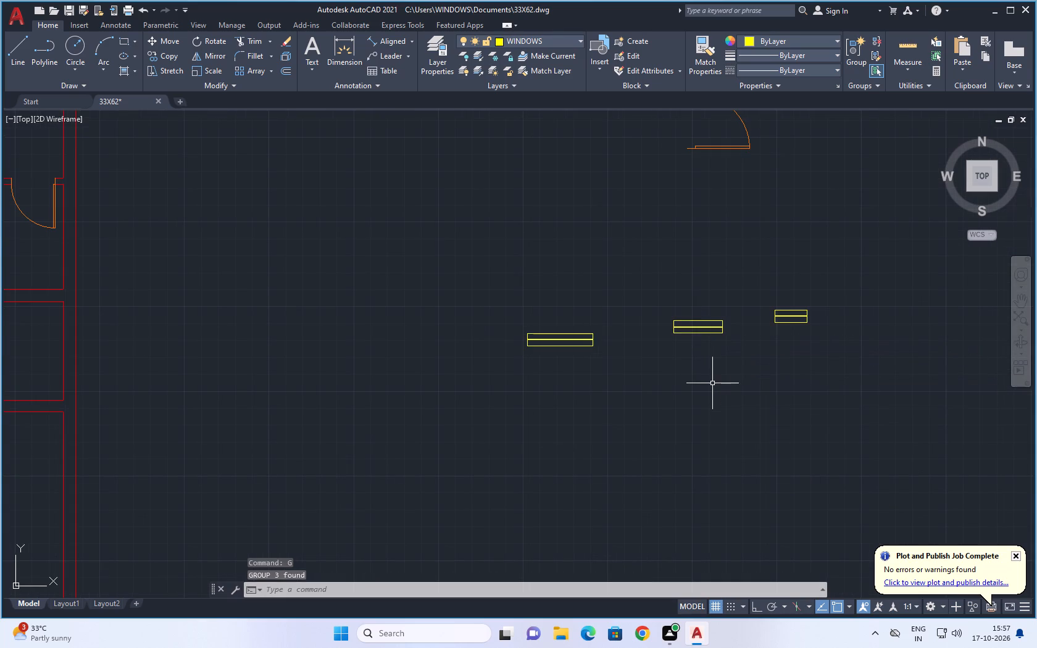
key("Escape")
Copy the widest window from its lower edge midpoint to the midpoint of the inner line of the plan's top-left room's upper outer wall.
scroll(686, 407, "down", 1)
middle_click_drag(622, 431, 662, 410)
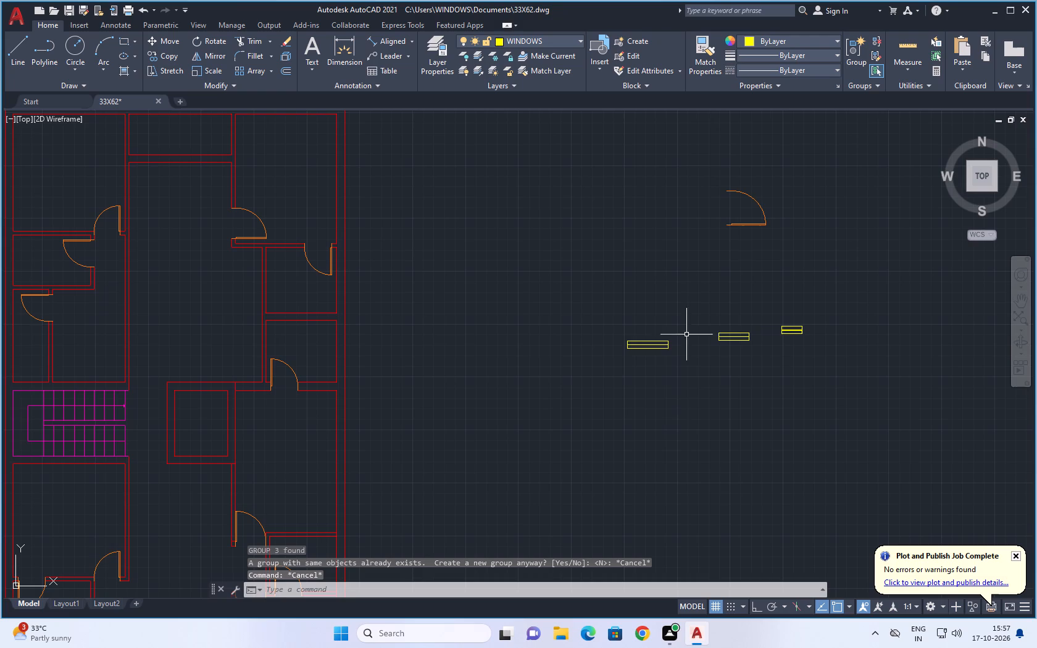
left_click(688, 326)
left_click(598, 384)
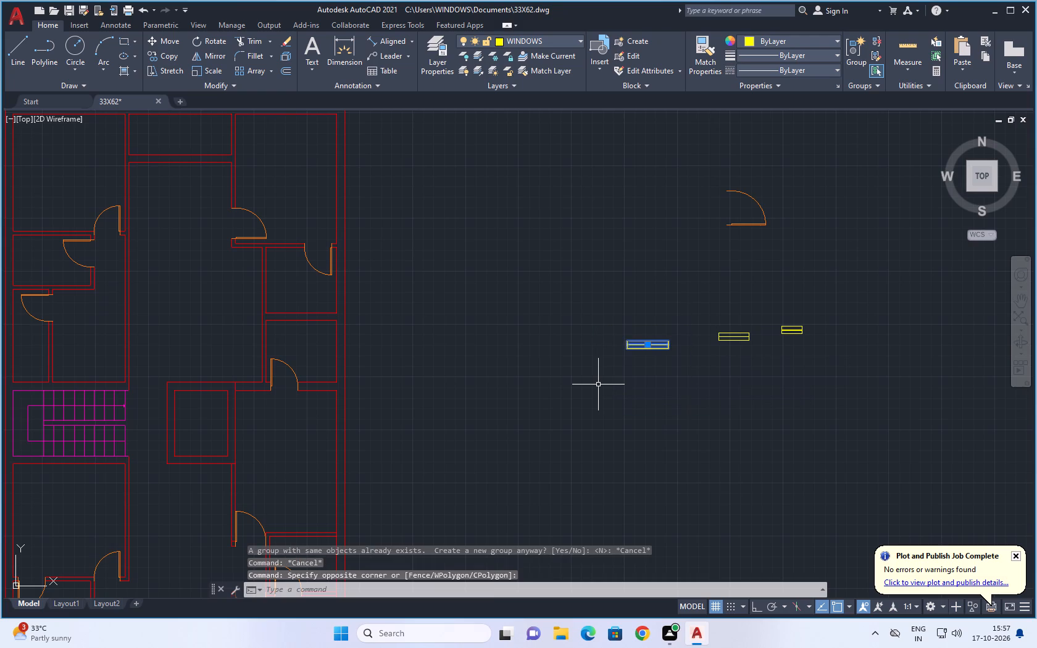
type("CO")
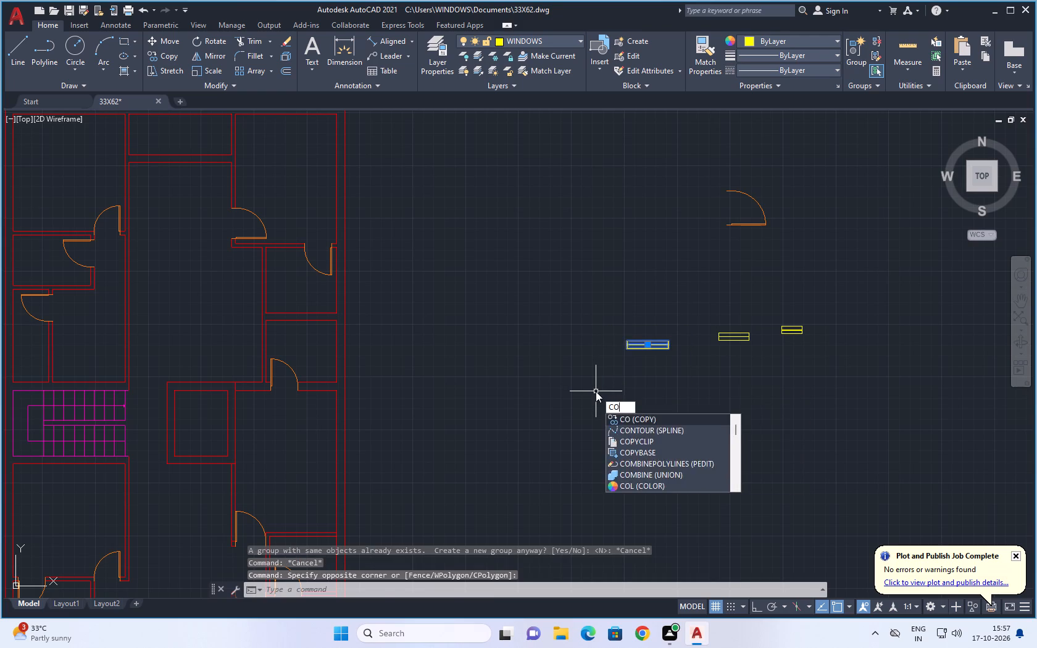
key("space")
scroll(671, 365, "up", 3)
scroll(620, 363, "up", 1)
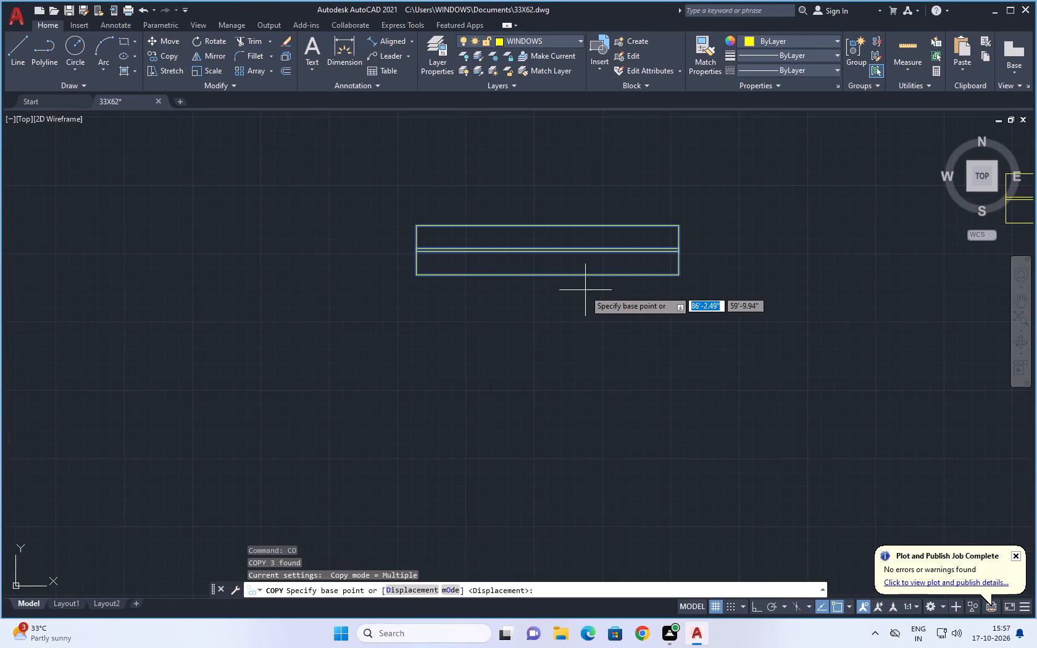
left_click(548, 275)
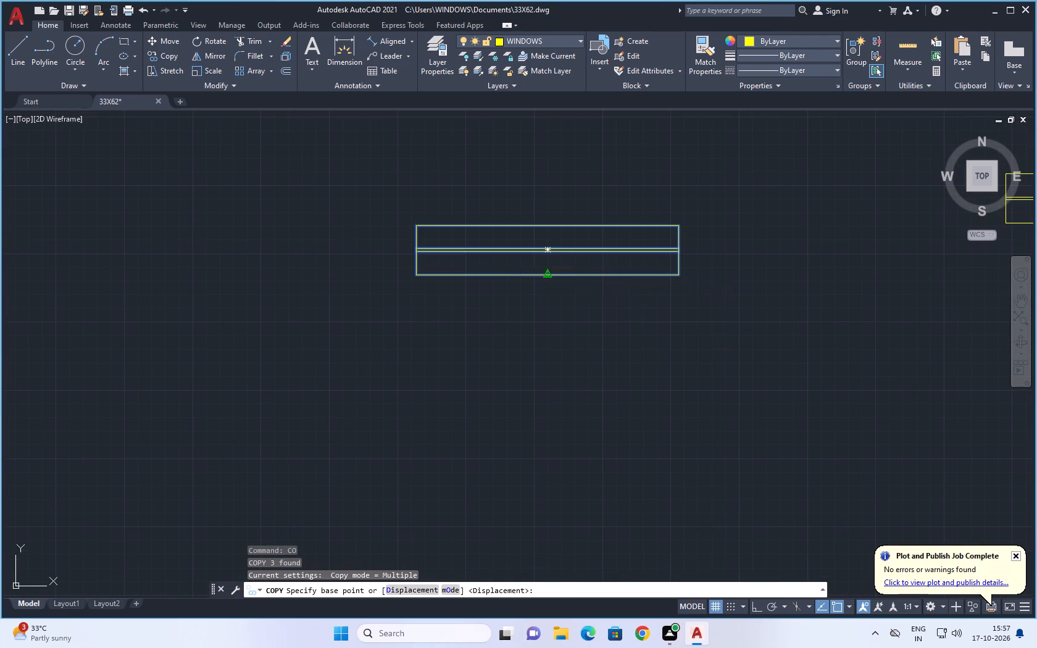
scroll(264, 256, "down", 7)
middle_click_drag(243, 299, 523, 383)
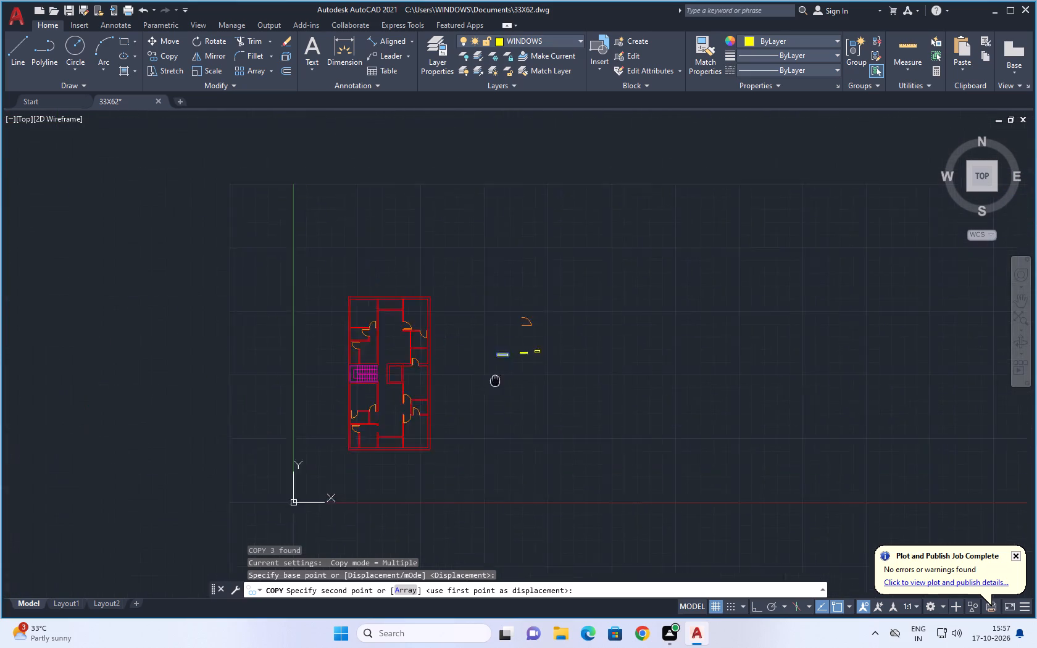
middle_click_drag(523, 383, 562, 372)
scroll(436, 283, "up", 6)
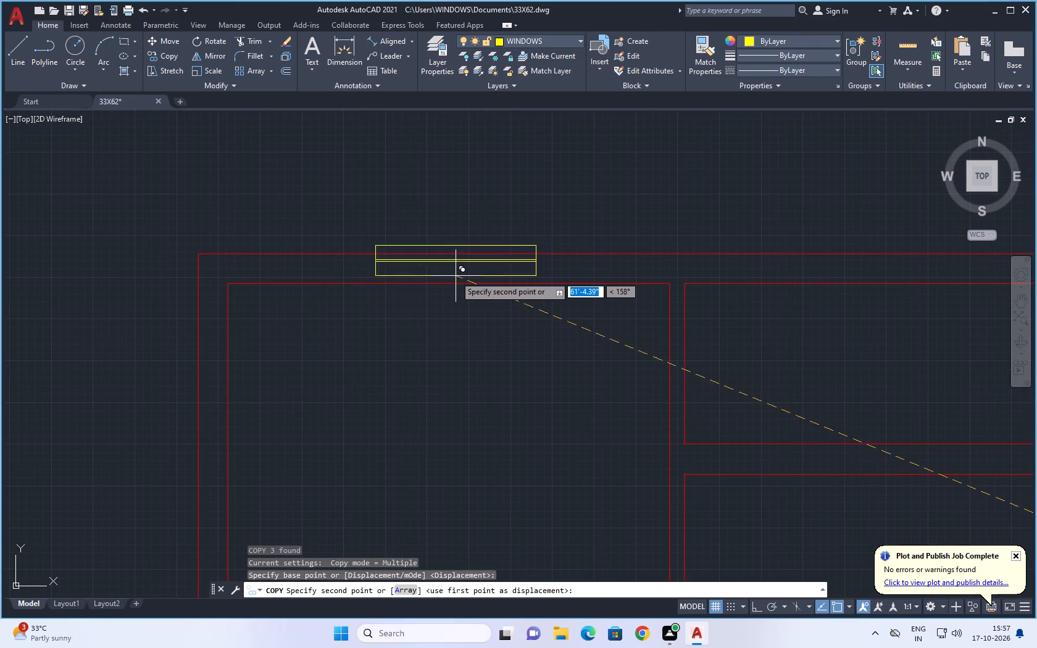
left_click(449, 284)
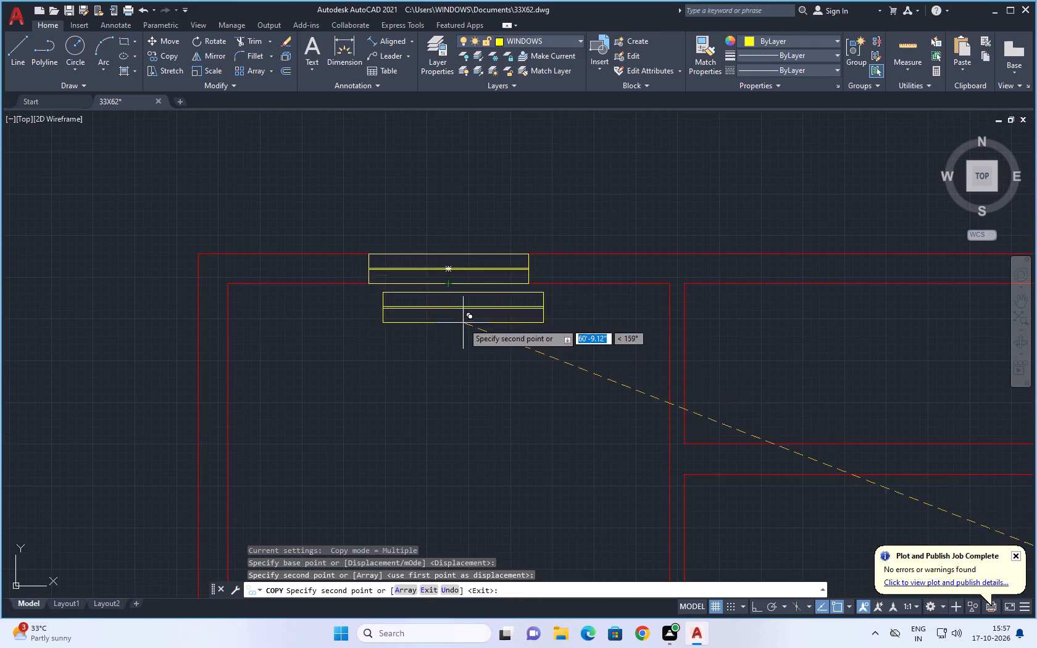
Place another copy of the widest window at the midpoint of the top-right room's inner line on the plan's upper outer wall.
scroll(498, 309, "down", 2)
scroll(653, 241, "down", 1)
middle_click_drag(704, 243, 327, 249)
scroll(365, 289, "up", 3)
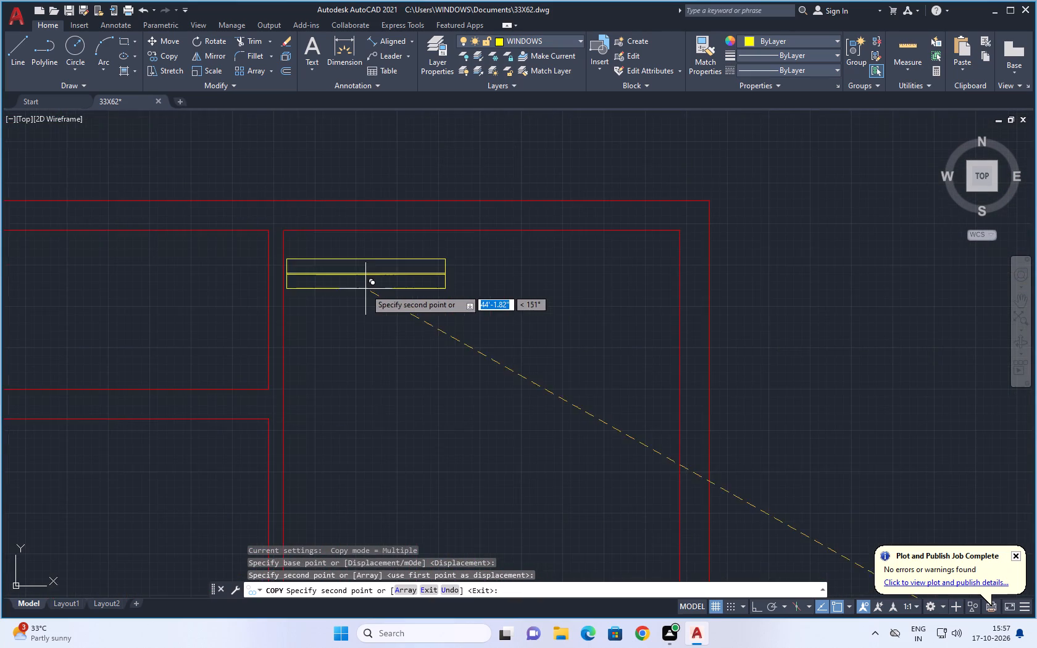
middle_click_drag(415, 292, 432, 360)
scroll(489, 302, "up", 2)
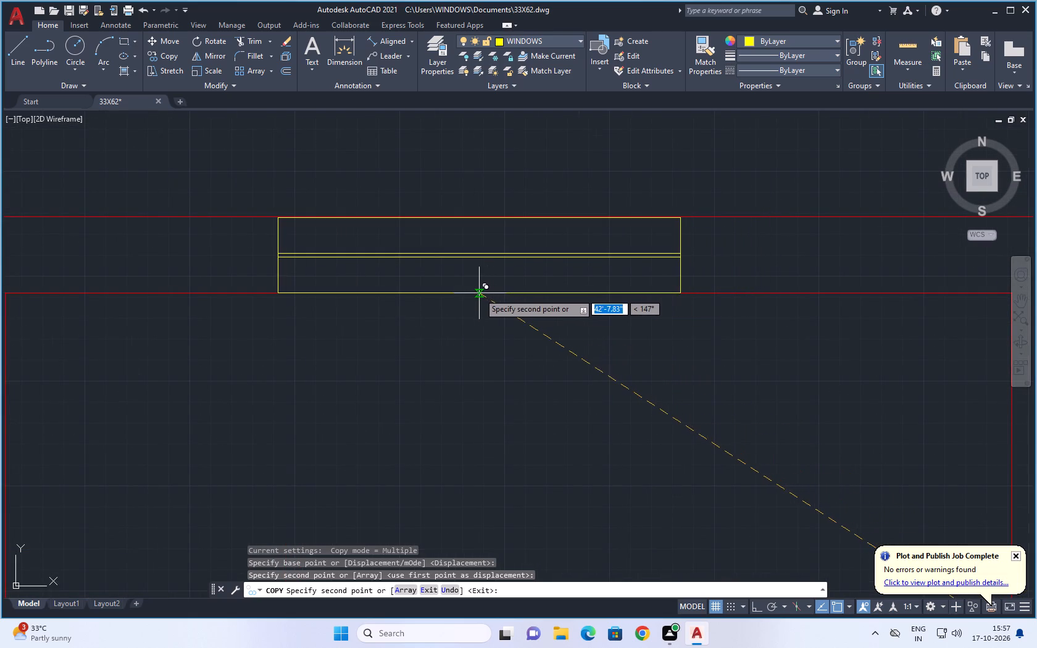
scroll(481, 296, "down", 3)
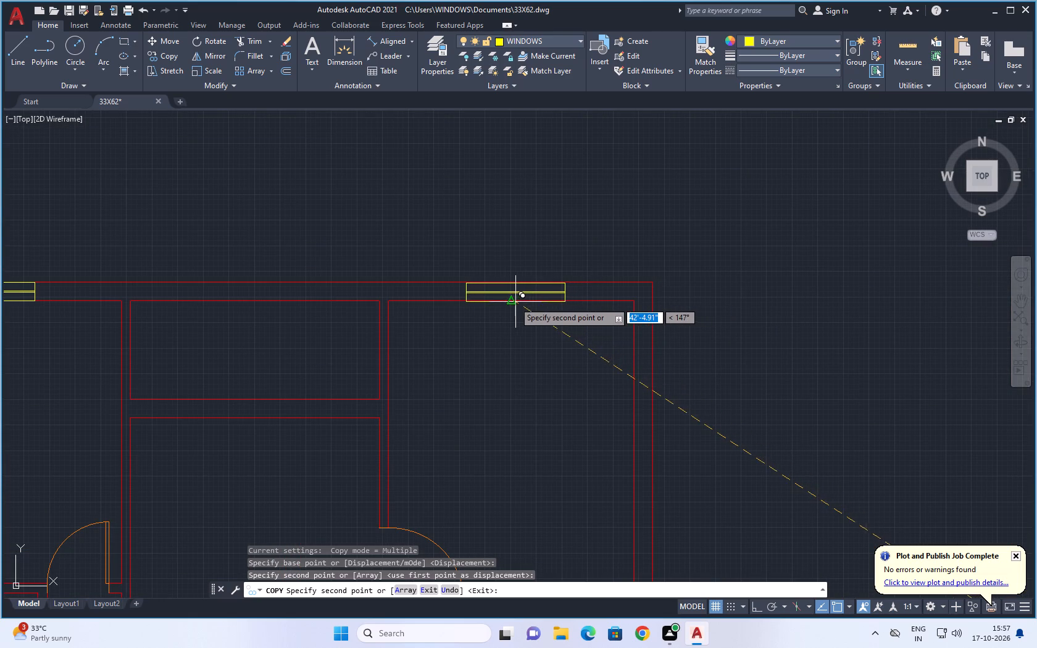
left_click(509, 301)
scroll(525, 344, "down", 5)
scroll(585, 360, "down", 1)
middle_click_drag(583, 357, 582, 279)
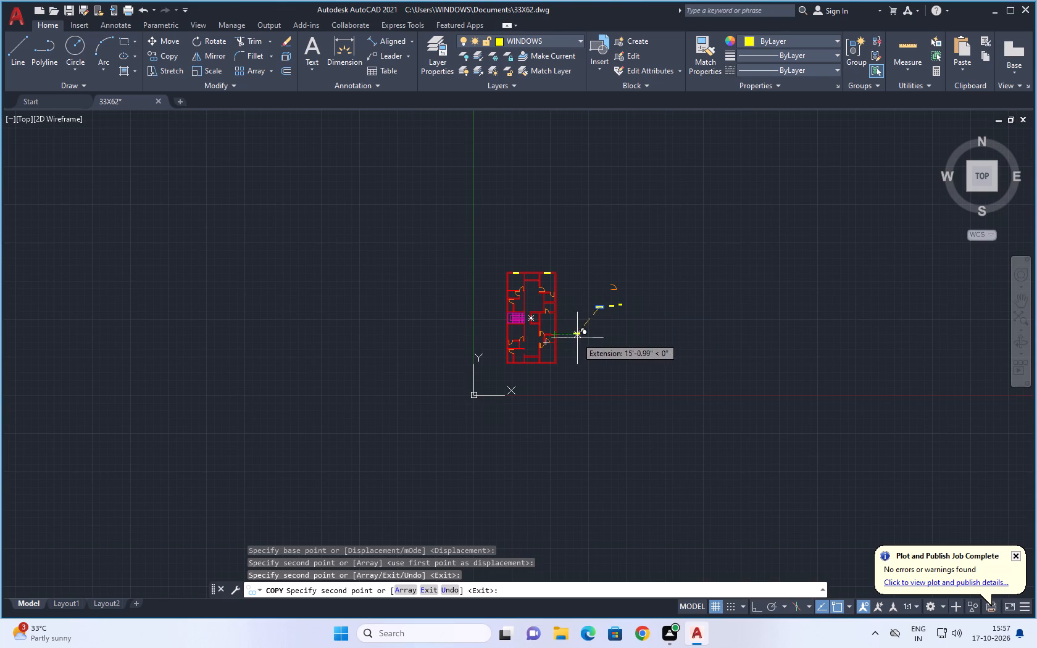
Place another copy of the widest window in the bottom-right room's lower outer wall, its lower edge on the wall's outer line, and end copying.
scroll(610, 293, "up", 3)
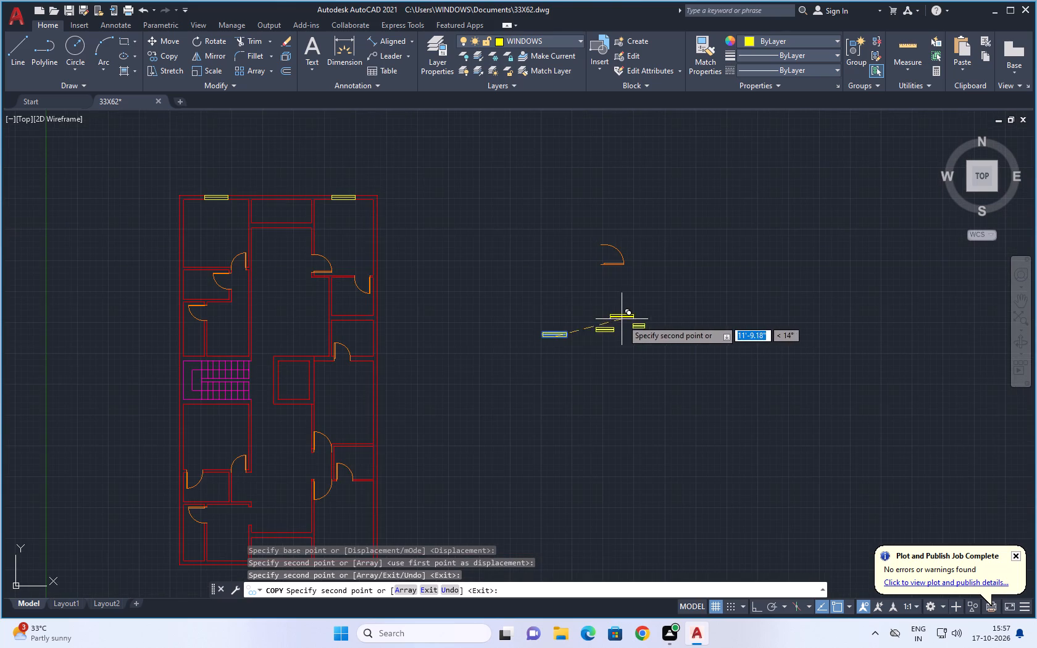
scroll(627, 313, "up", 1)
scroll(541, 363, "down", 2)
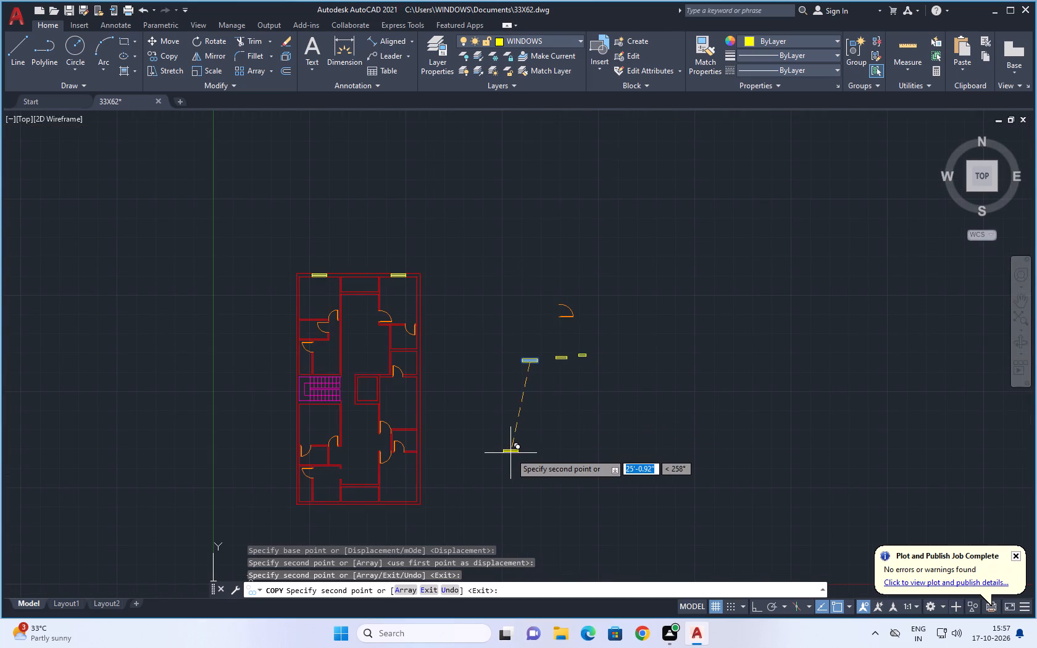
scroll(381, 506, "up", 6)
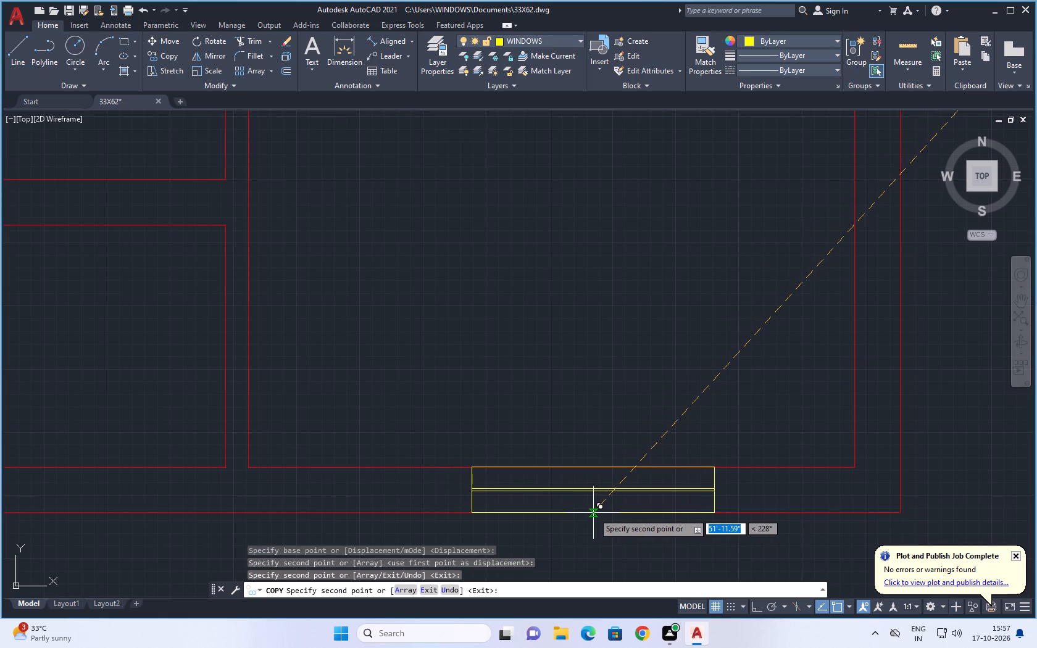
left_click(593, 513)
scroll(654, 520, "down", 3)
scroll(714, 525, "down", 1)
middle_click_drag(768, 503, 768, 501)
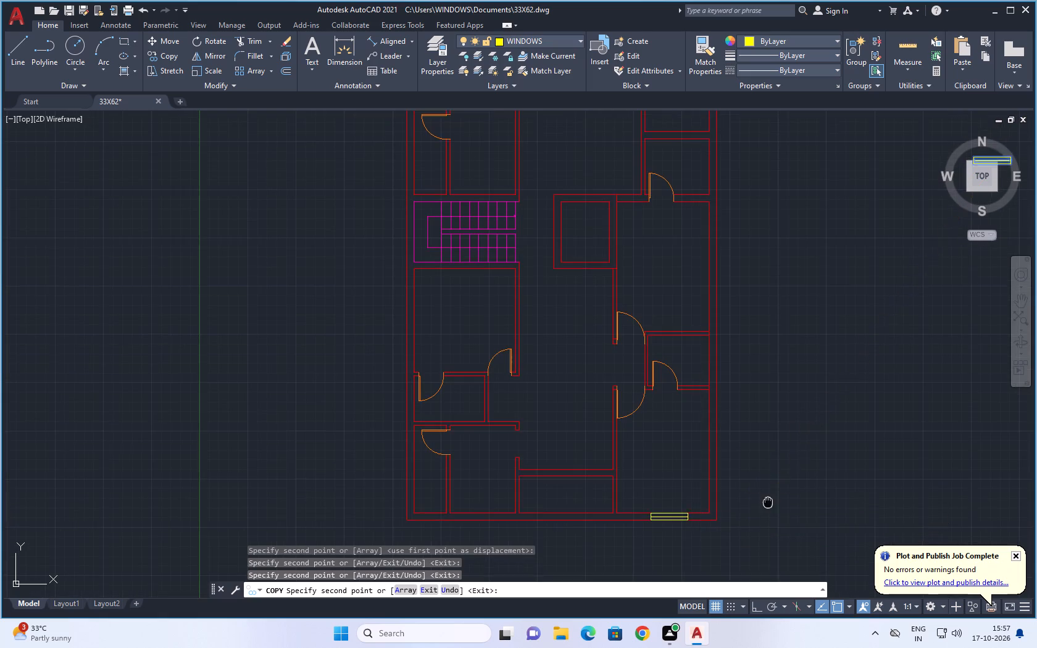
middle_click_drag(768, 501, 761, 406)
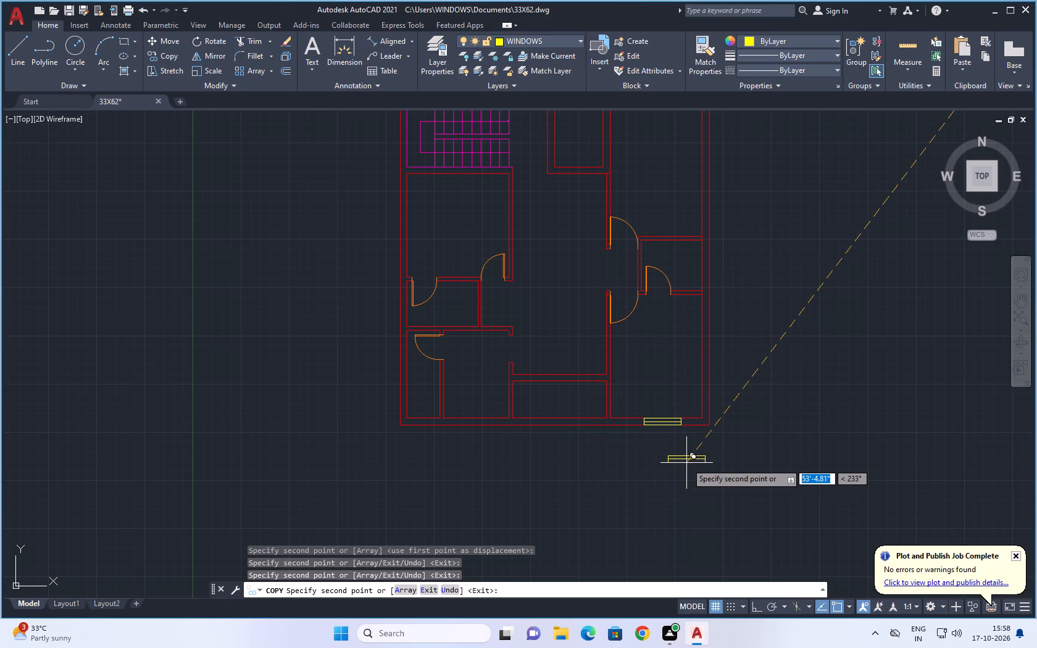
key("Escape")
Rotate the original widest window symbol beside the plan by 90° about its upper-right corner so it stands upright.
scroll(740, 444, "down", 2)
middle_click_drag(807, 417, 605, 477)
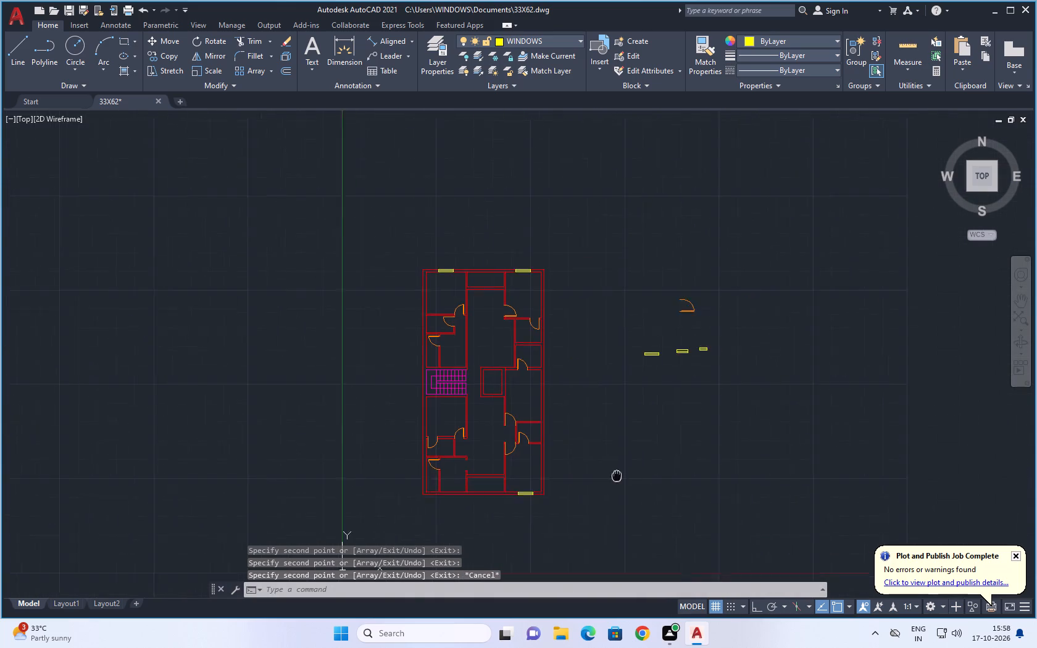
middle_click_drag(605, 477, 596, 479)
scroll(594, 423, "up", 3)
scroll(669, 309, "down", 1)
middle_click_drag(669, 309, 544, 497)
left_click_drag(613, 386, 606, 393)
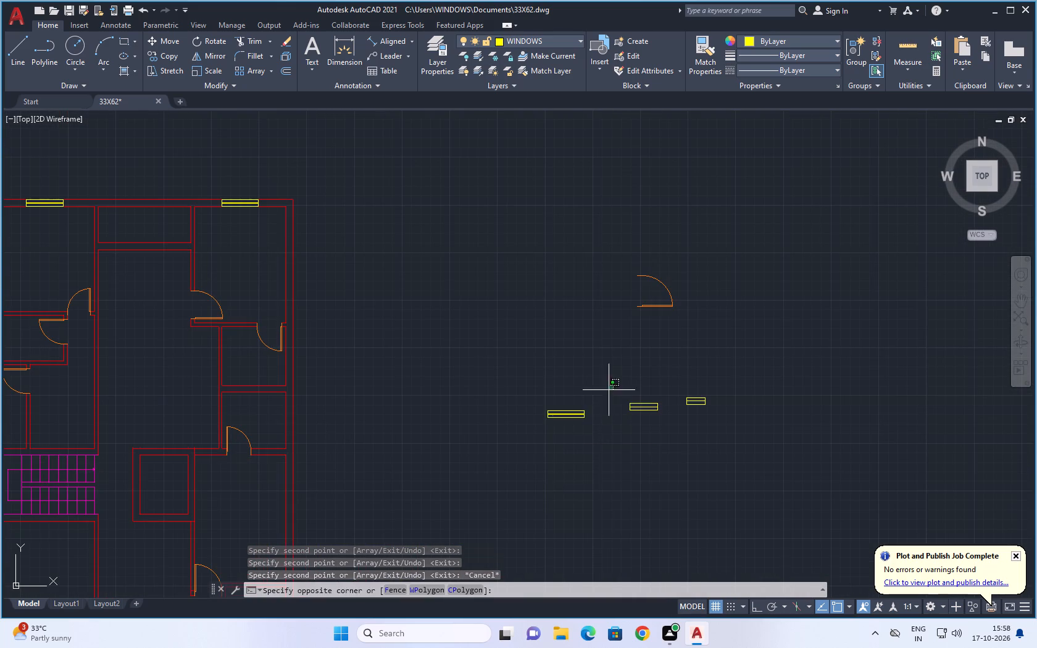
left_click_drag(606, 393, 602, 396)
left_click(515, 470)
left_click(194, 43)
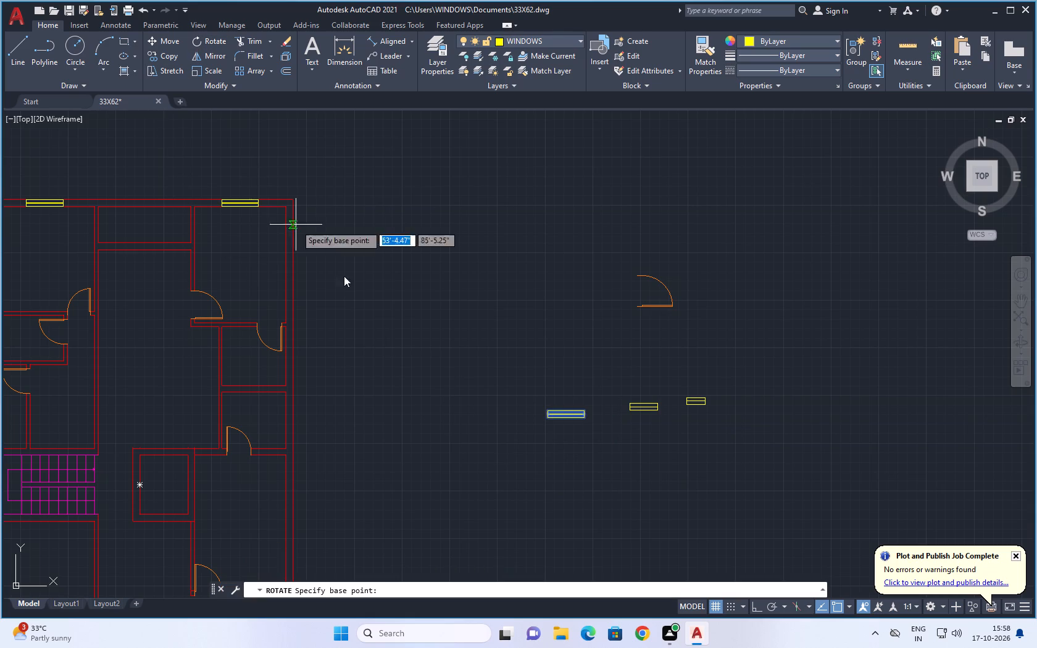
scroll(588, 430, "up", 3)
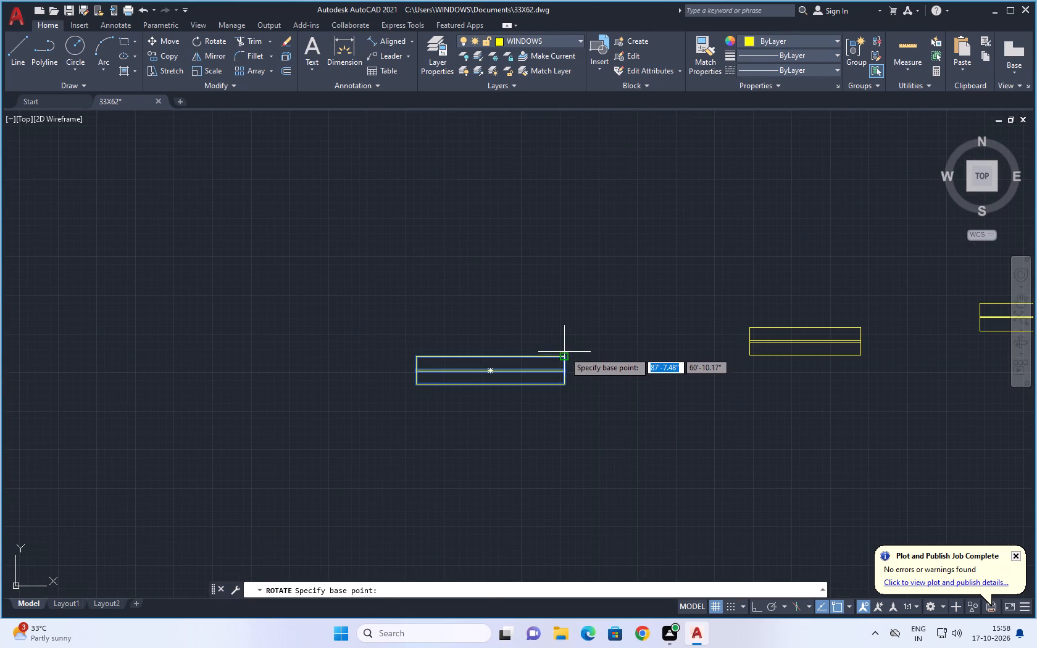
left_click(564, 355)
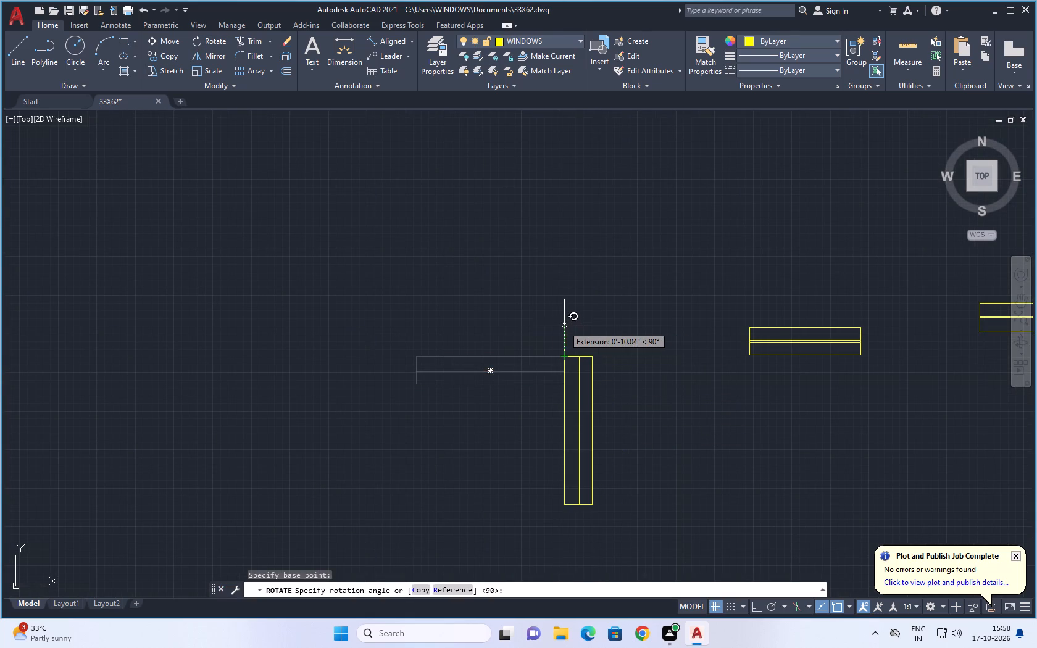
left_click(565, 320)
Copy the upright window from its left edge midpoint to the right outer wall's inner line, near the middle of the central right-hand room.
left_click(533, 314)
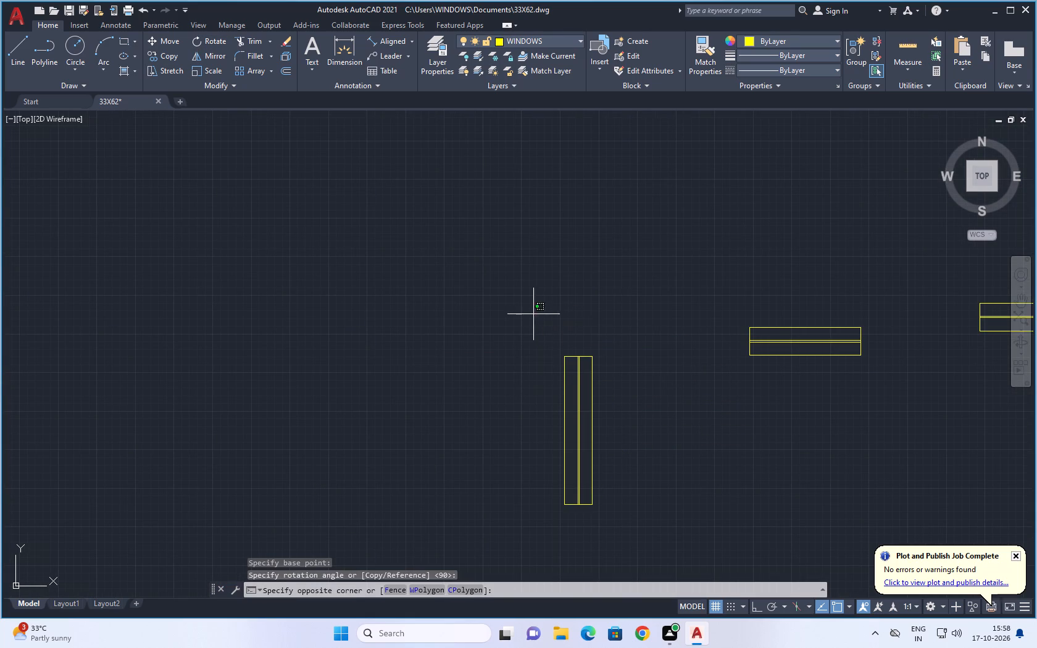
left_click(645, 544)
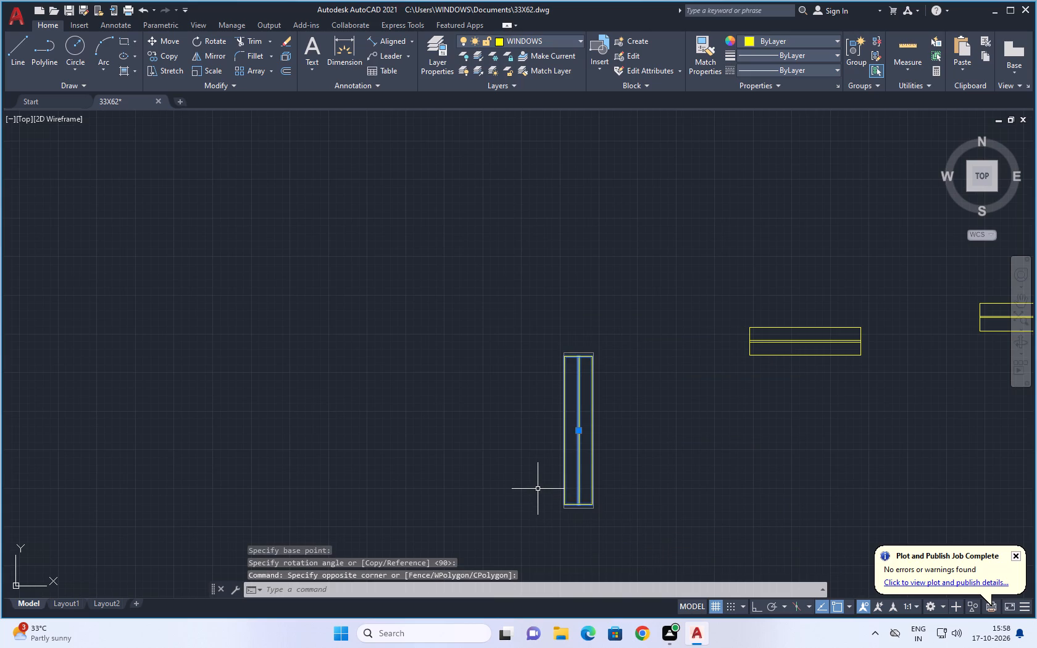
key("c")
key("o")
key("space")
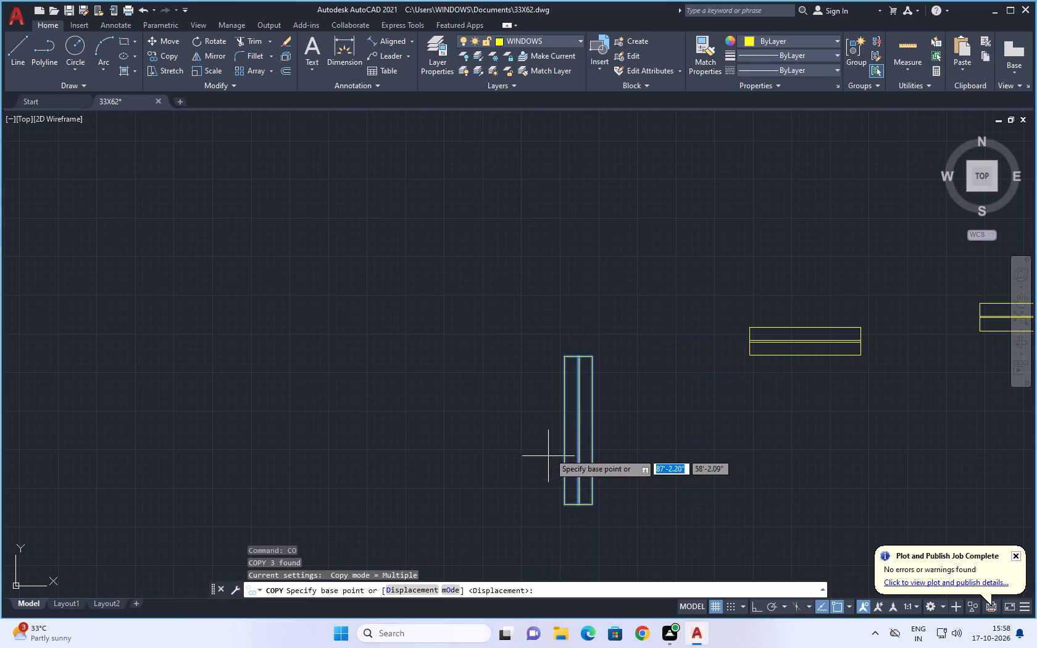
left_click(565, 433)
scroll(305, 467, "down", 3)
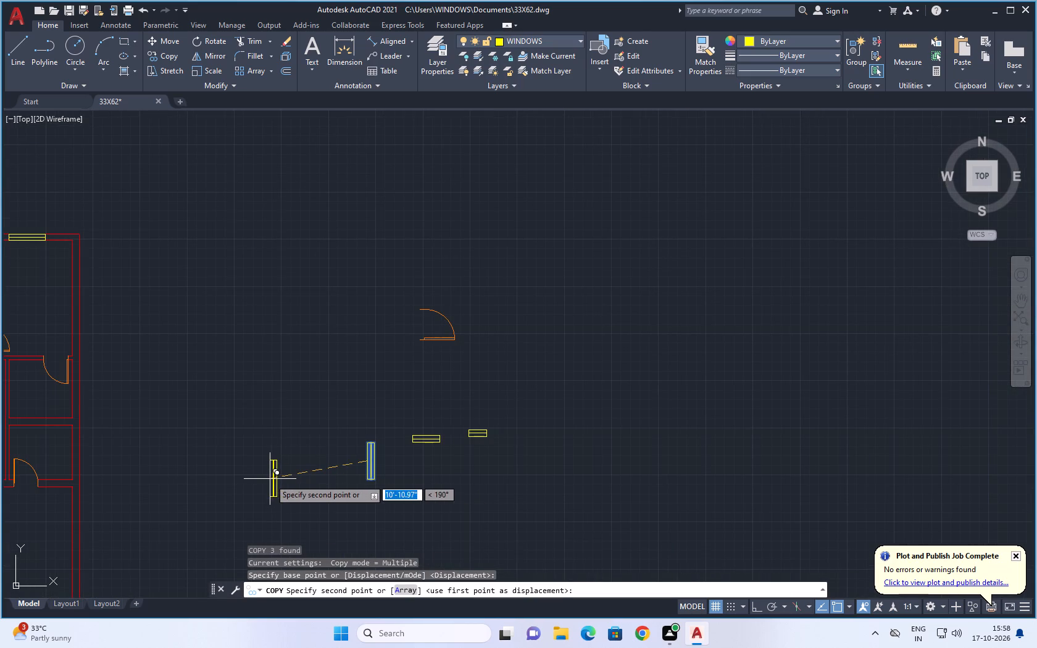
middle_click_drag(270, 479, 510, 370)
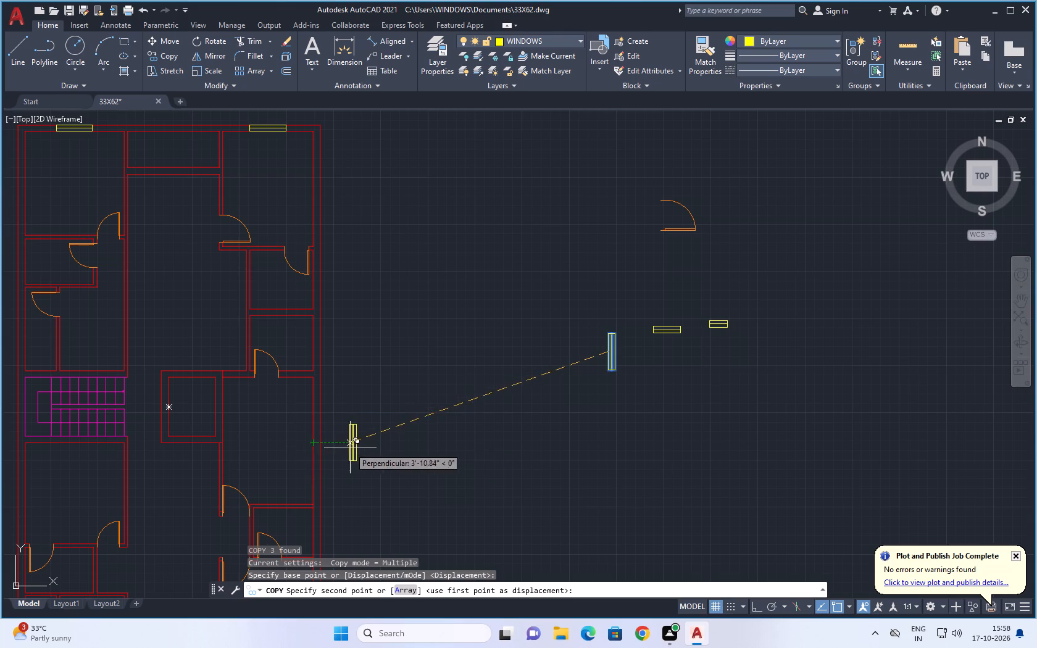
middle_click_drag(367, 426, 396, 367)
scroll(344, 395, "up", 3)
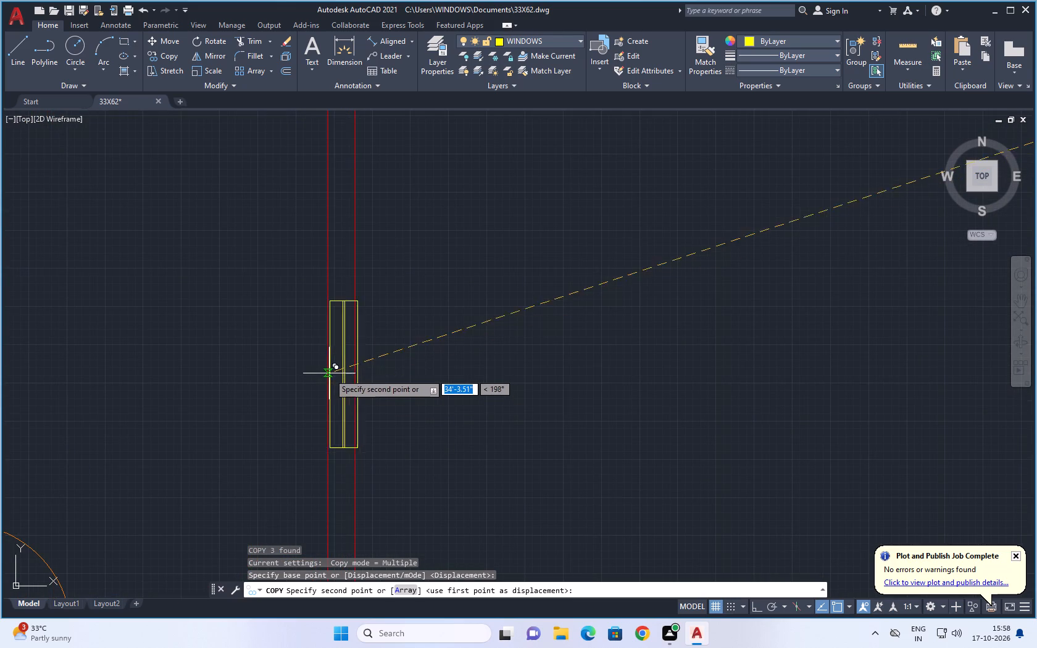
left_click(329, 349)
Place another copy of the upright window at the midpoint of the bottom-right room's inner line on the right outer wall.
scroll(448, 372, "down", 3)
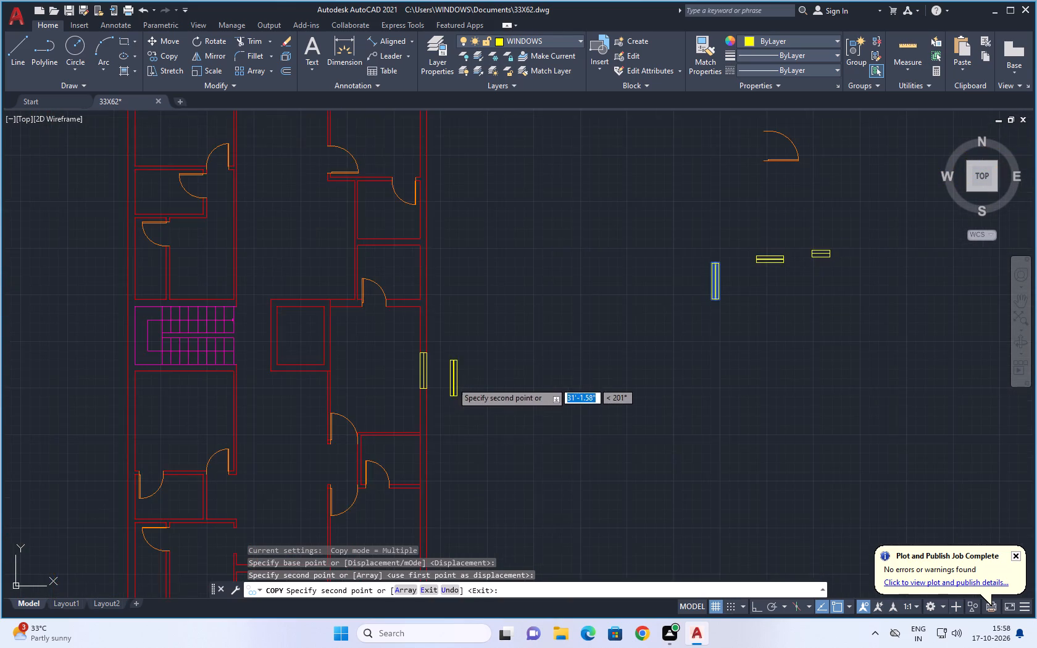
scroll(454, 386, "down", 2)
middle_click_drag(469, 423, 475, 372)
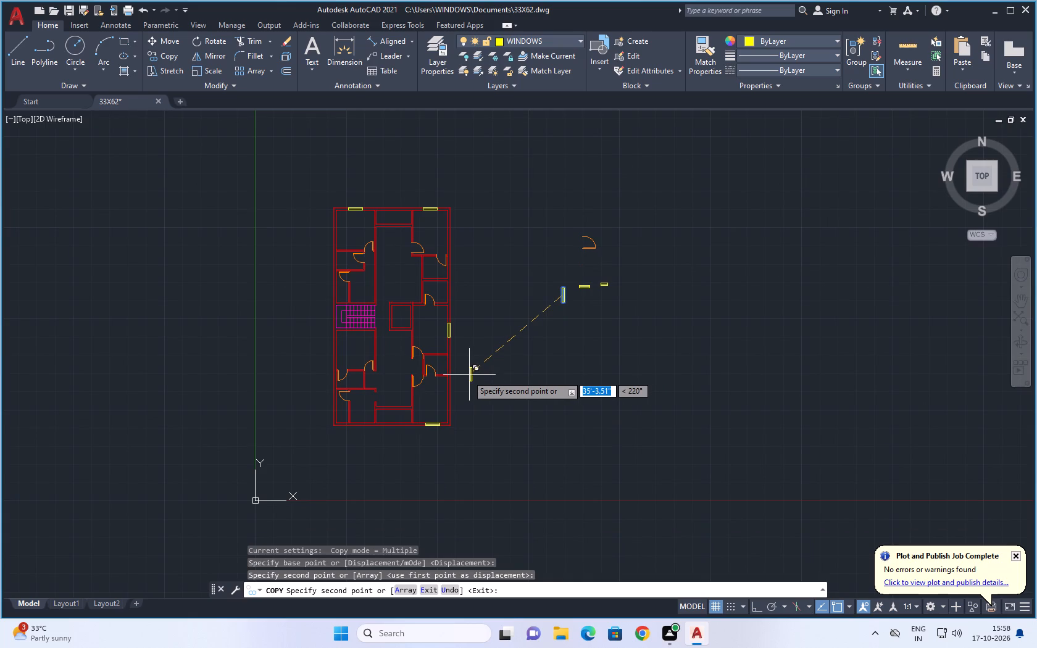
scroll(444, 426, "up", 3)
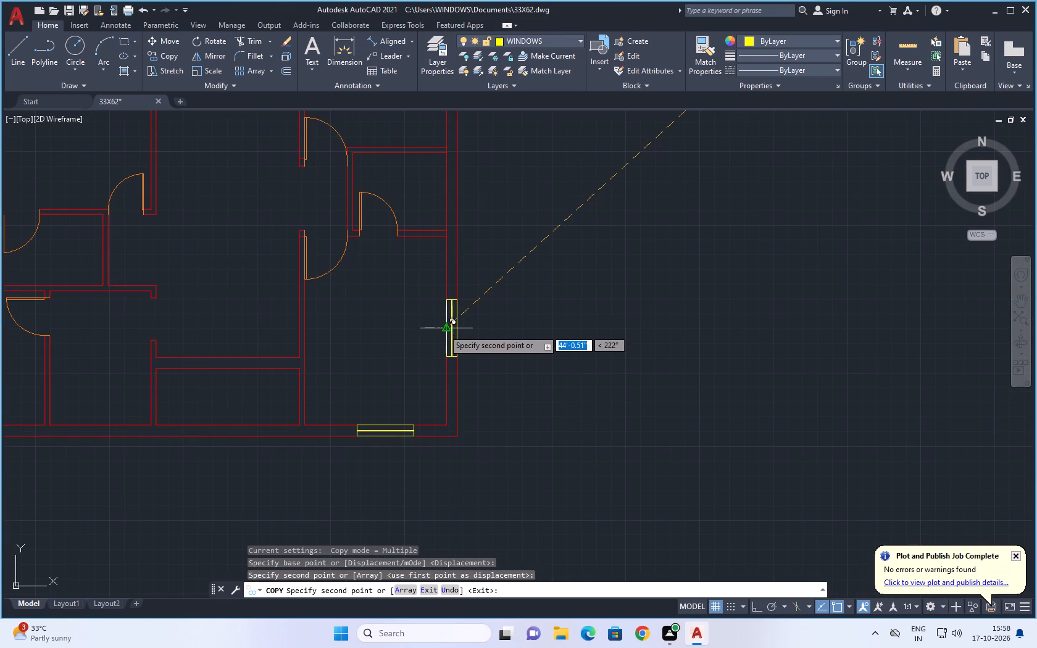
left_click(443, 330)
Place an upright window copy at the midpoint of the top-right room's inner line on the right outer wall, and end copying.
scroll(527, 330, "down", 4)
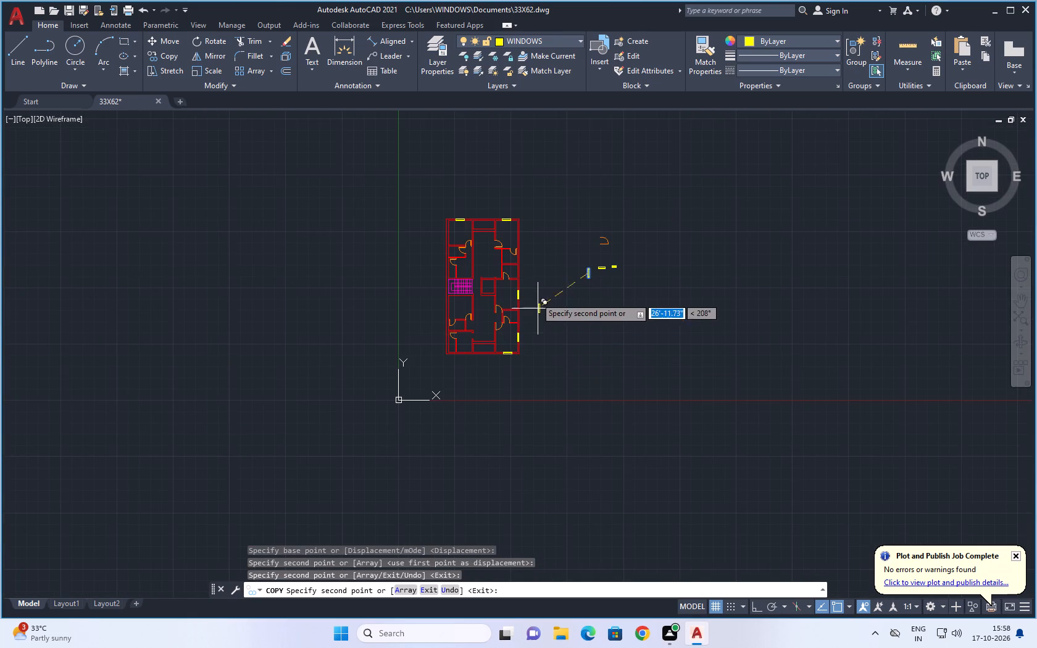
scroll(528, 252, "up", 2)
scroll(499, 175, "up", 3)
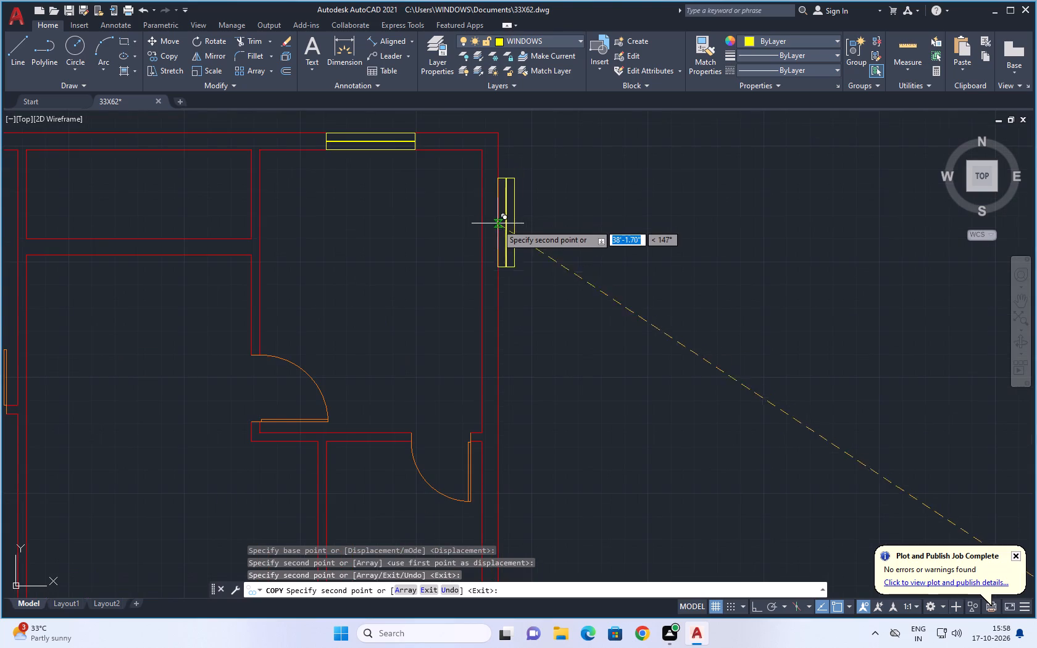
left_click(482, 289)
scroll(565, 289, "down", 4)
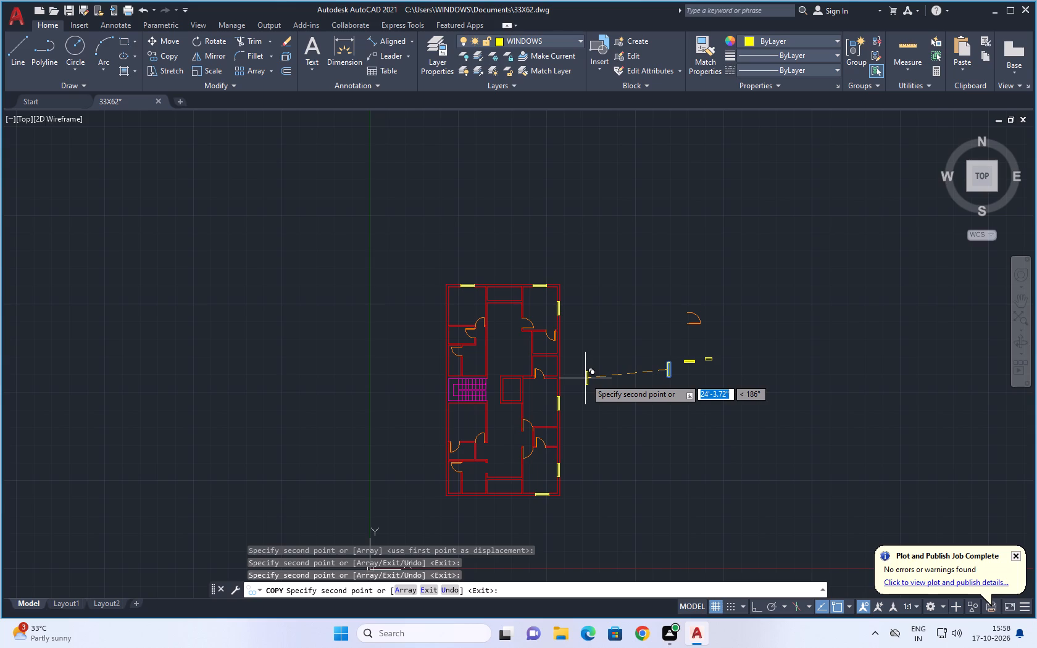
scroll(585, 378, "down", 2)
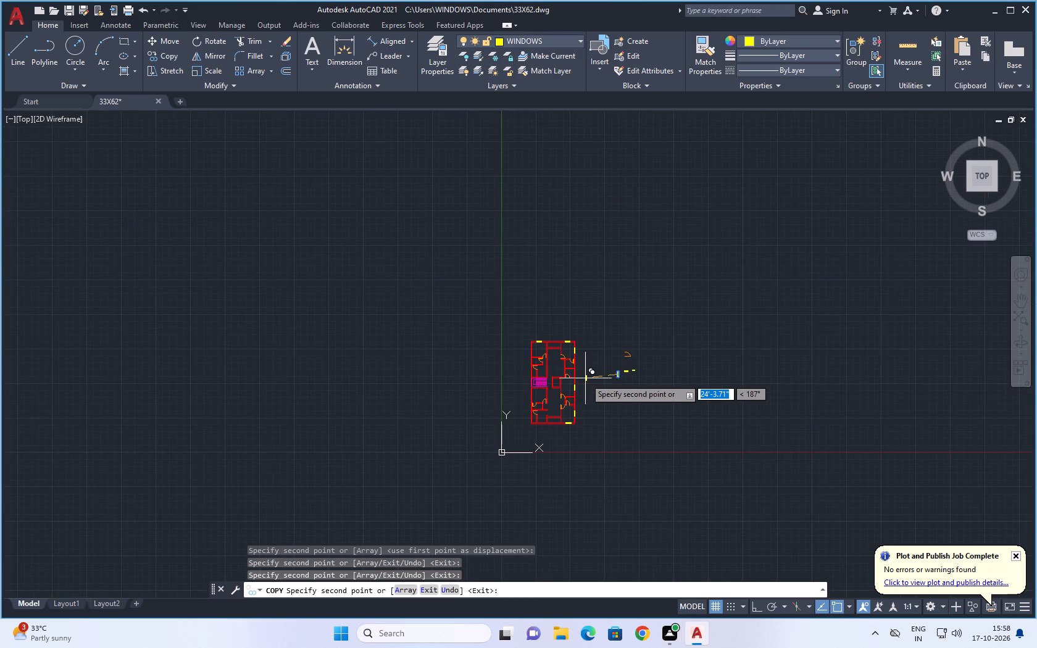
scroll(585, 378, "up", 2)
key("Escape")
Copy the upright window from its right edge midpoint to the midpoint of the top-left room's inner line on the left outer wall.
scroll(670, 370, "up", 3)
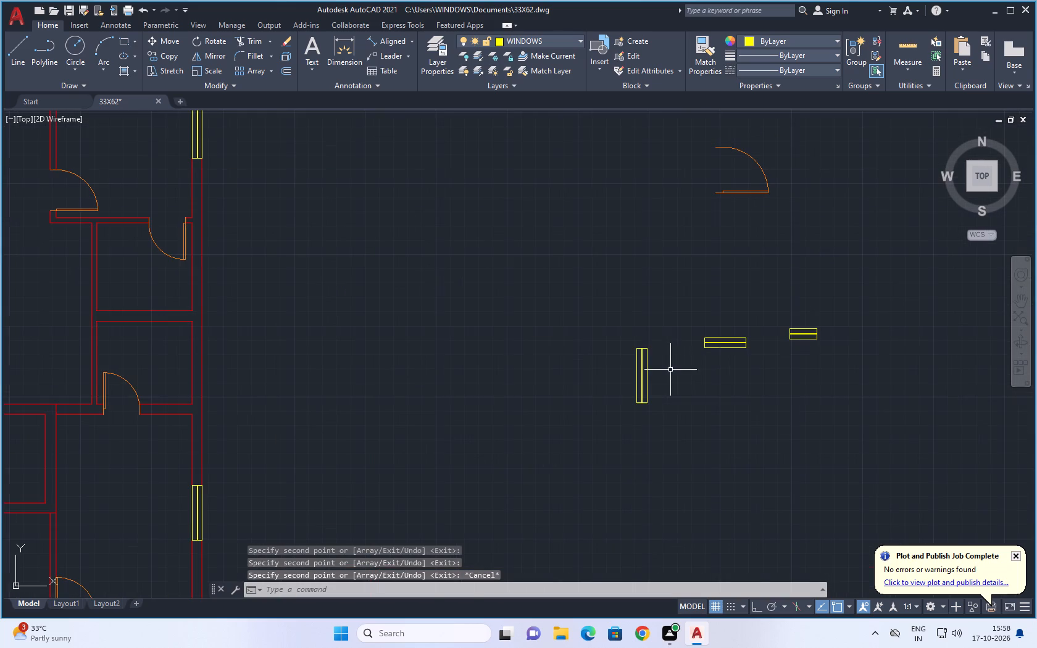
left_click_drag(671, 320, 664, 327)
left_click(581, 465)
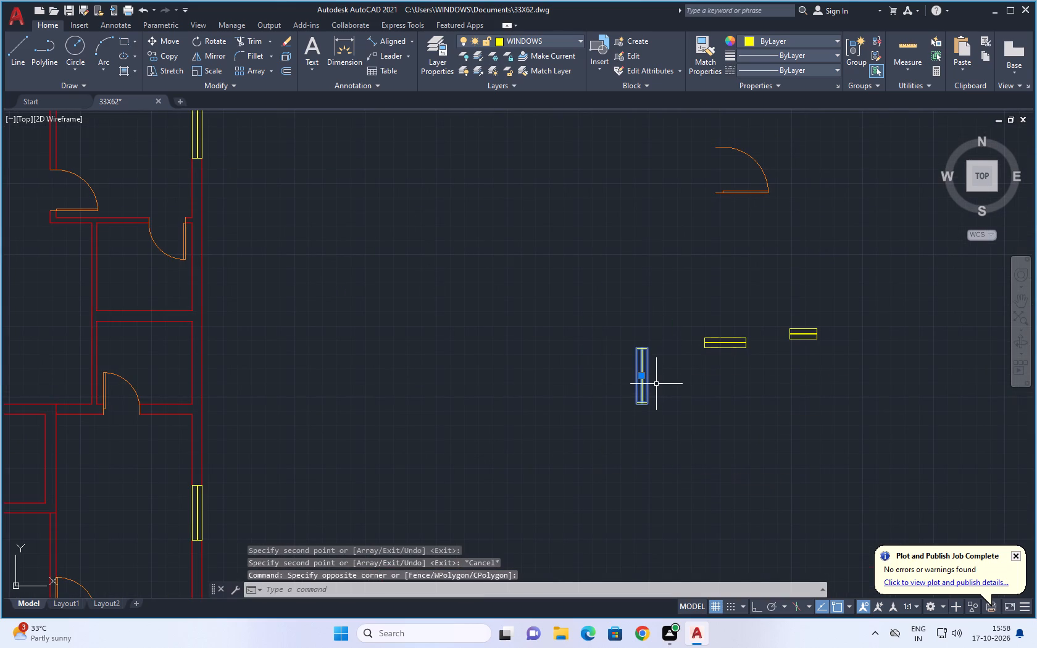
key("c")
key("o")
key("space")
scroll(645, 376, "up", 3)
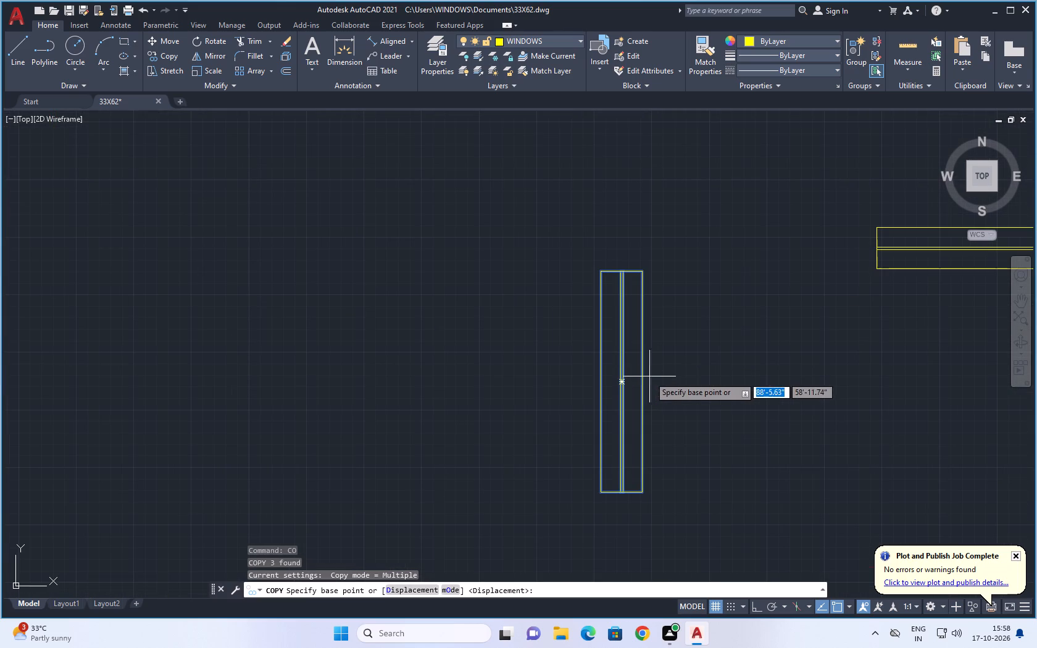
left_click(641, 381)
scroll(137, 391, "down", 5)
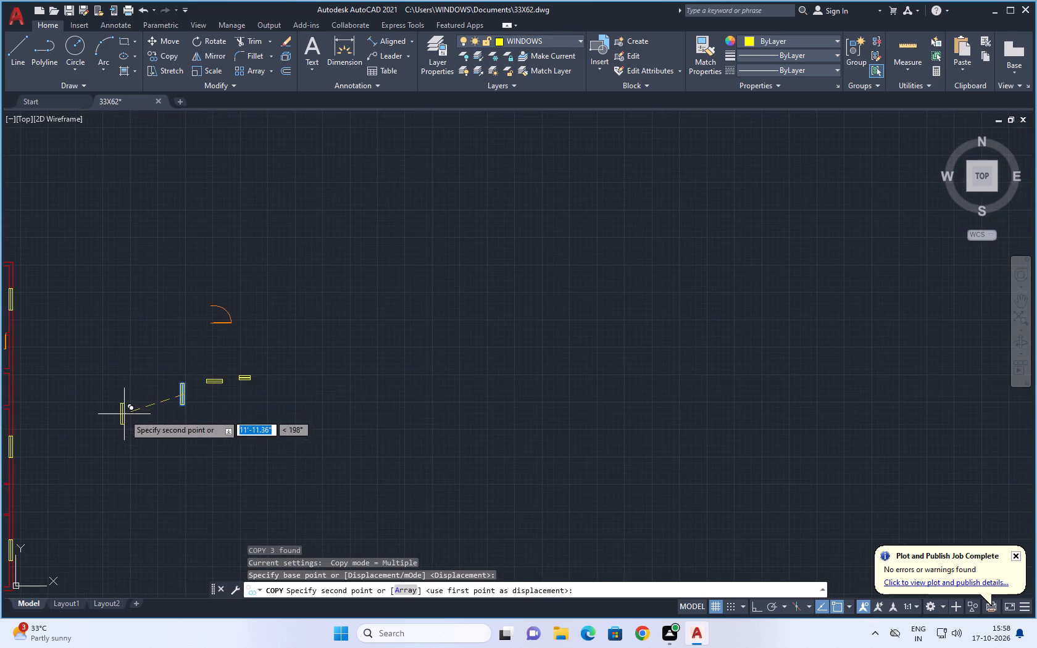
middle_click_drag(146, 413, 731, 329)
scroll(398, 226, "up", 1)
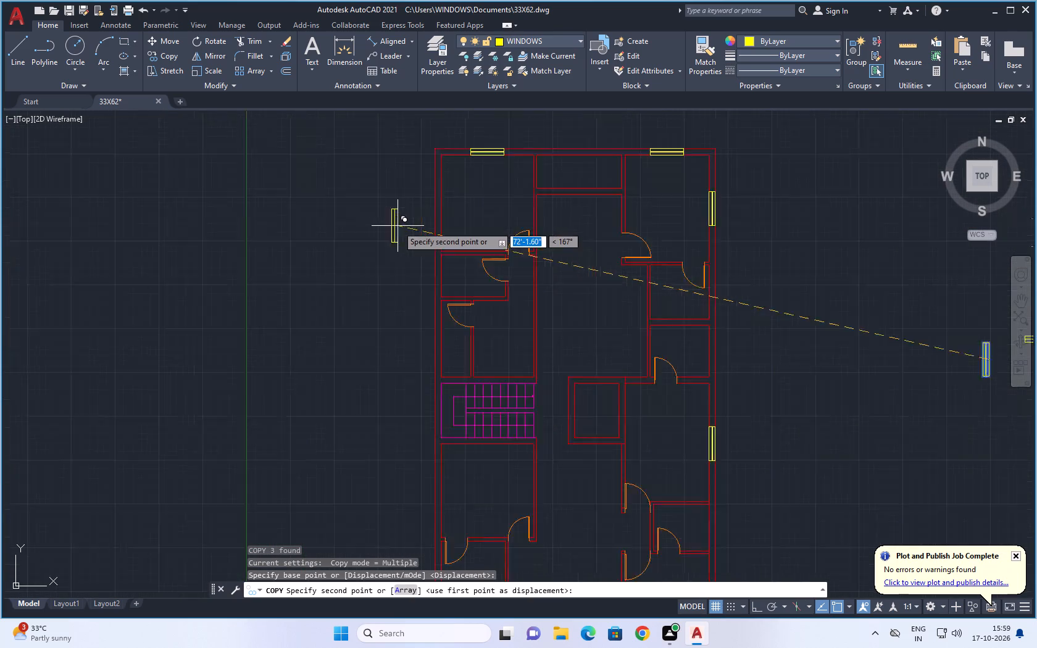
scroll(398, 226, "up", 2)
left_click(505, 168)
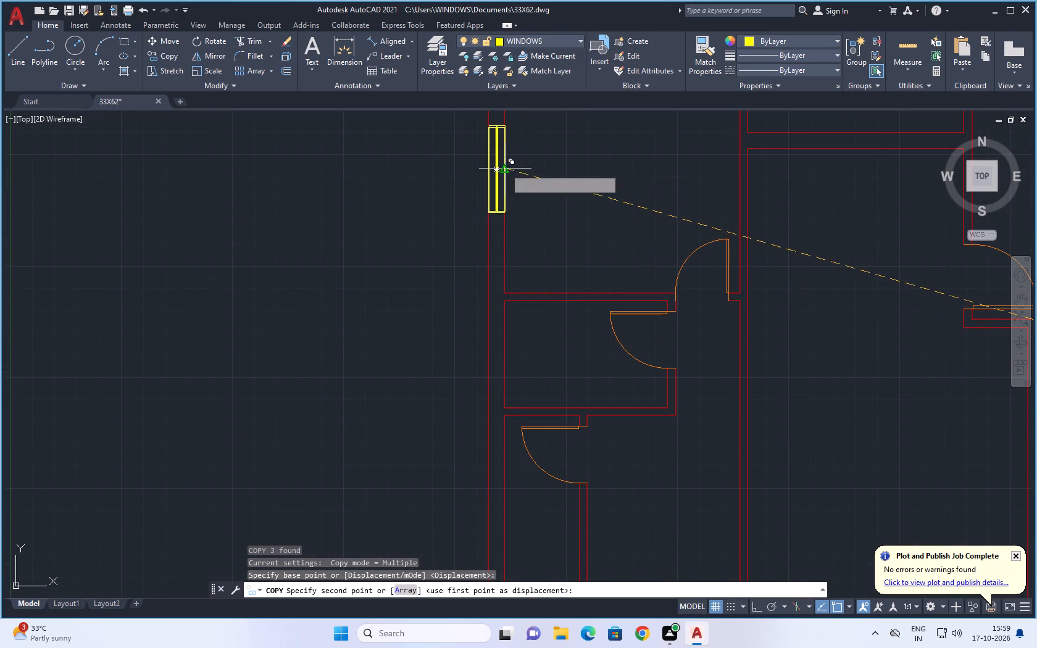
Place another upright window copy in the left outer wall, at the inner line's midpoint in the room just below the staircase.
scroll(401, 275, "down", 3)
middle_click_drag(381, 333, 381, 225)
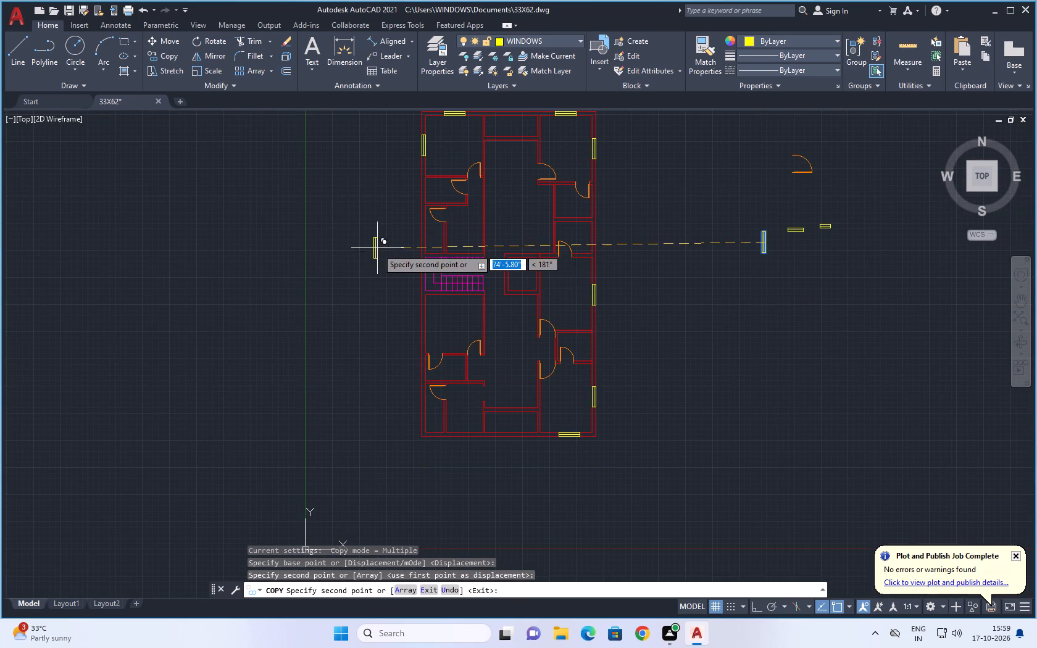
middle_click_drag(377, 249, 373, 269)
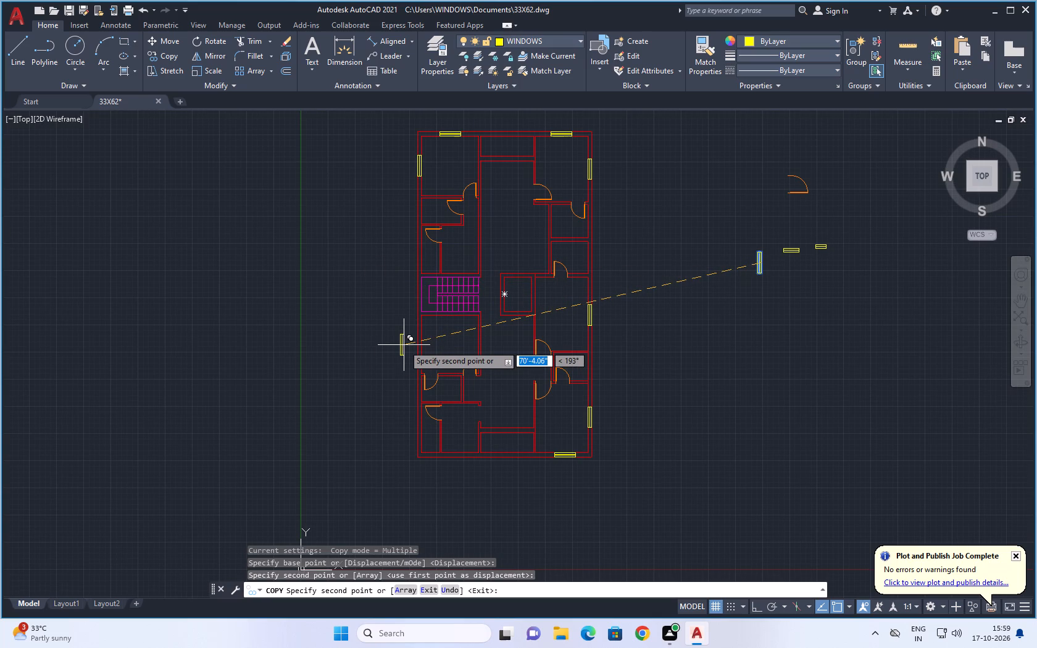
scroll(418, 347, "up", 3)
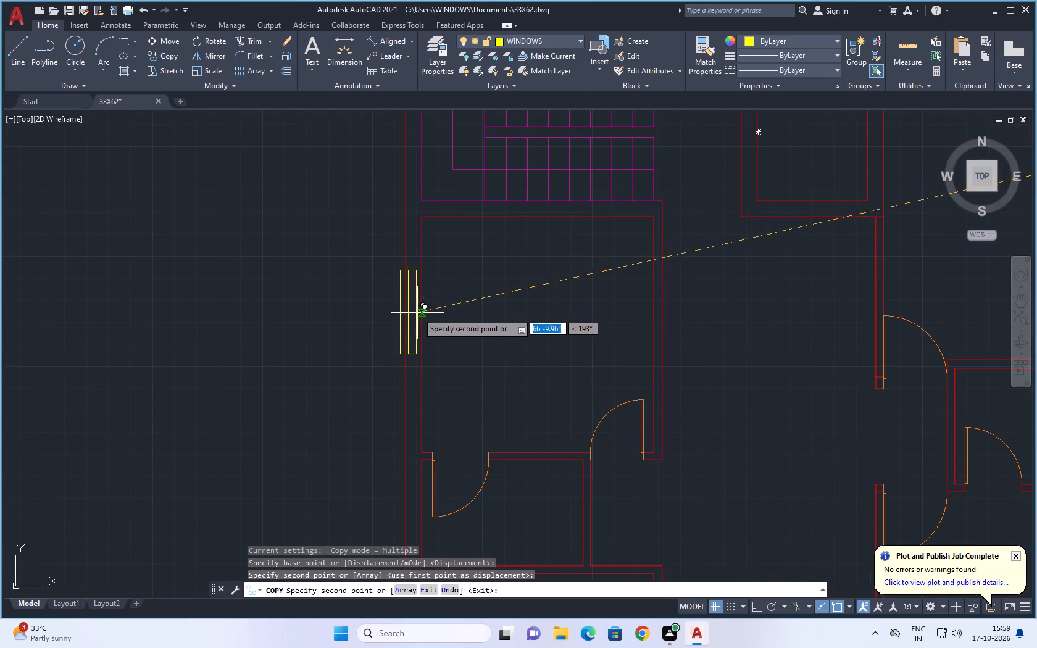
left_click(419, 336)
Place another copy of the upright window in the lower part of the plan's left outer wall.
scroll(340, 338, "down", 3)
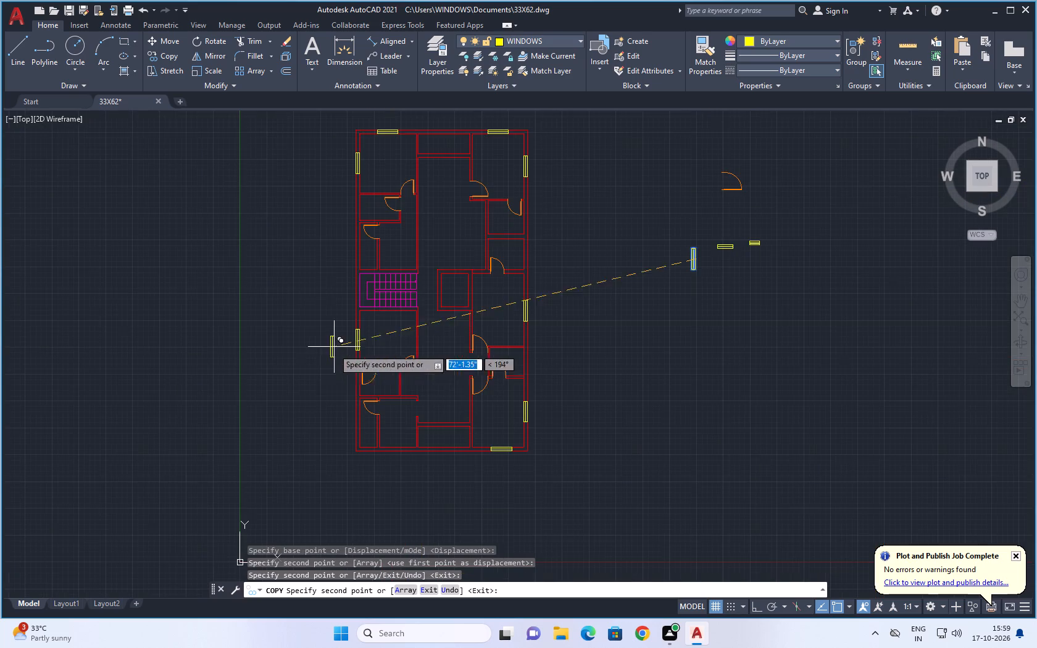
middle_click_drag(320, 367, 318, 304)
scroll(343, 329, "up", 2)
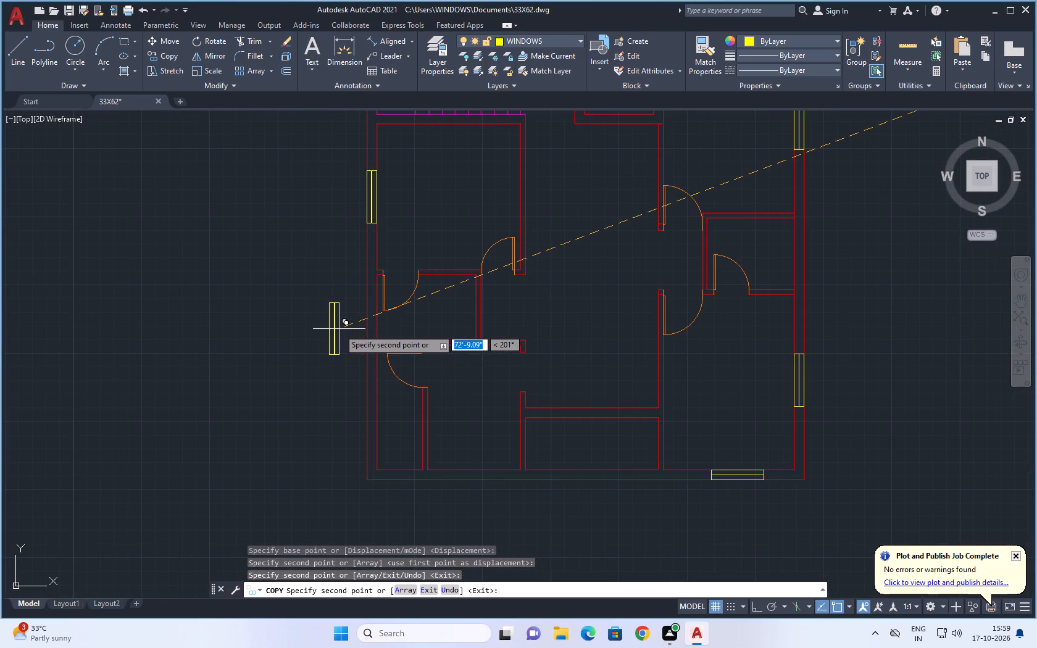